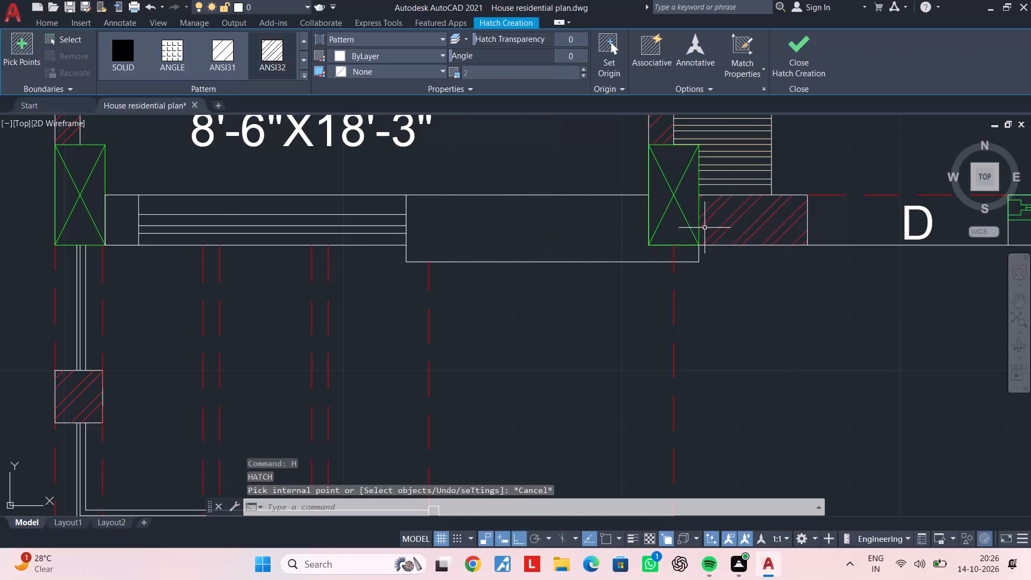
# Hatch the wider block below the porch with ANSI32 in red, reducing the pattern scale to a denser spacing.
pyautogui.click(758, 226)
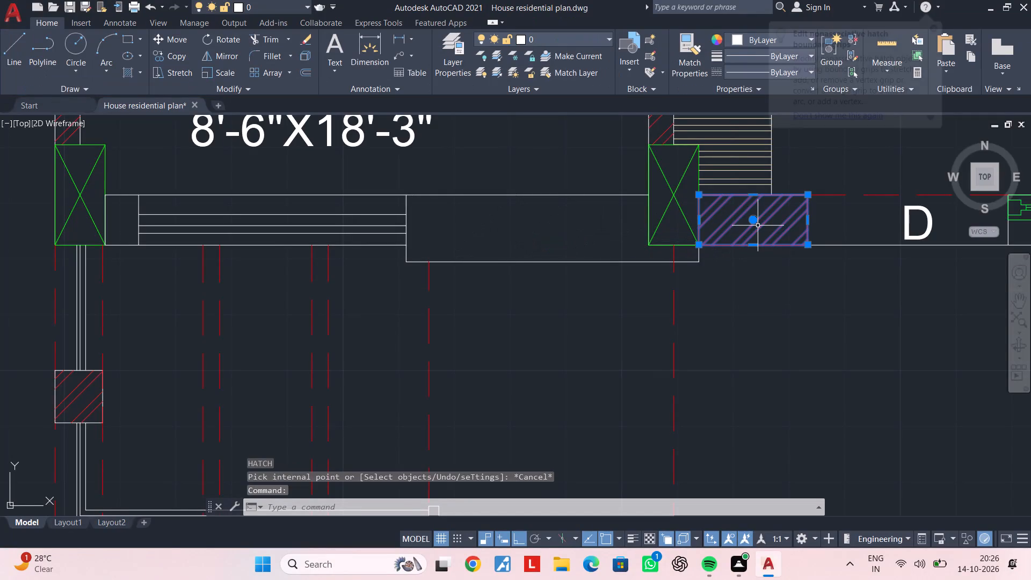
pyautogui.press('Escape')
pyautogui.press('Escape')
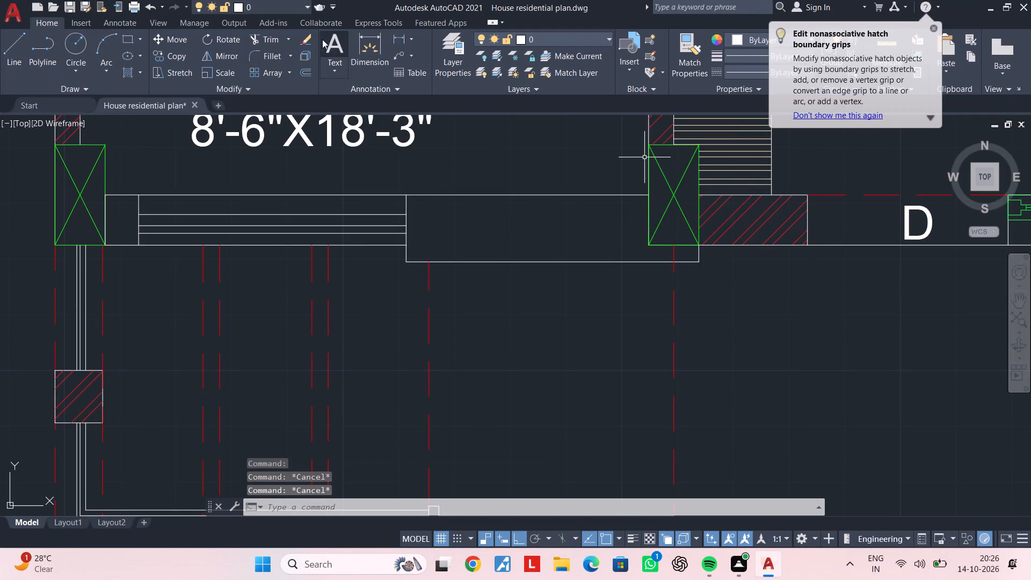
pyautogui.press('h')
pyautogui.press('space')
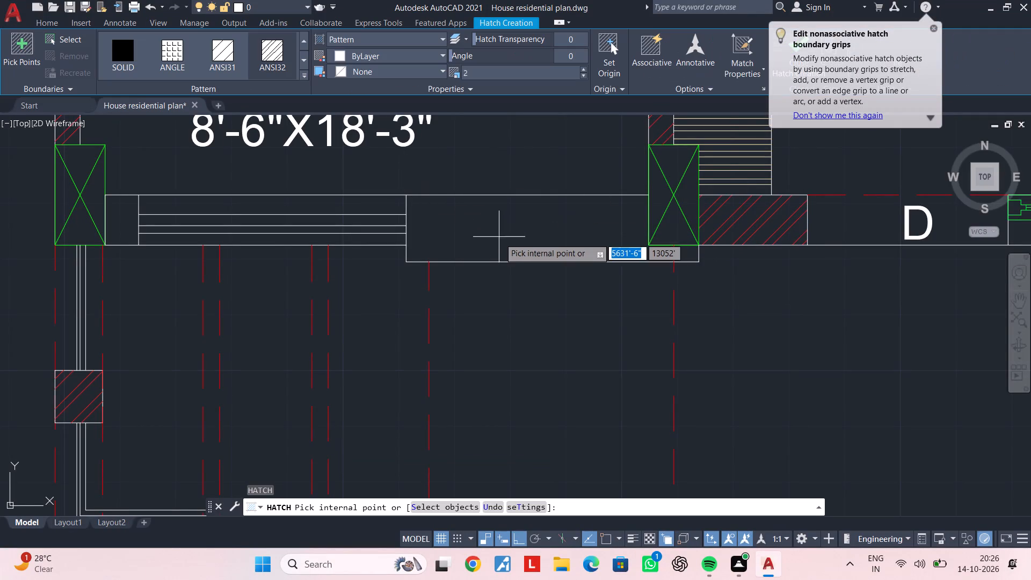
pyautogui.click(503, 235)
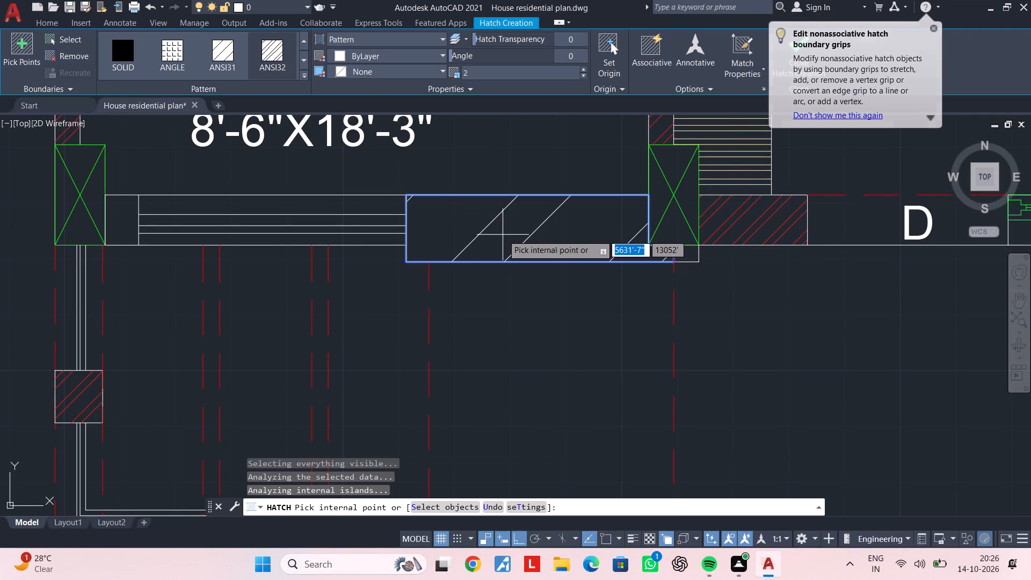
pyautogui.click(583, 78)
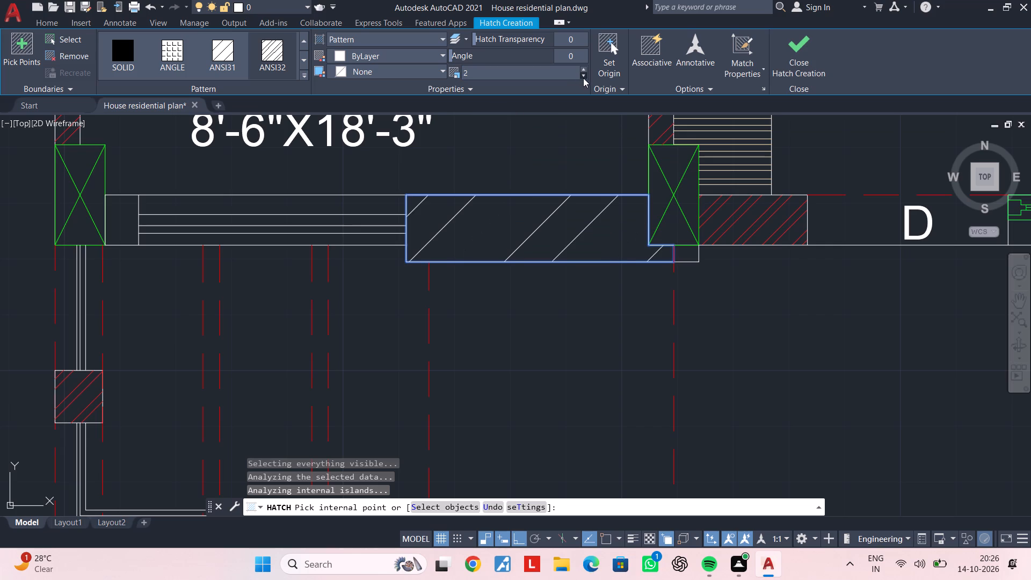
pyautogui.click(583, 78)
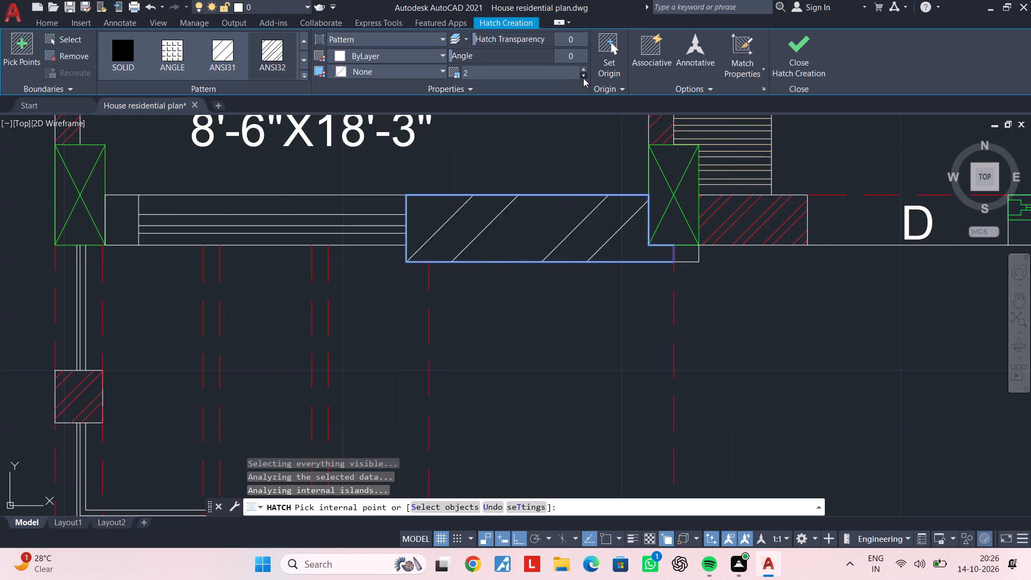
pyautogui.click(583, 78)
pyautogui.click(583, 78)
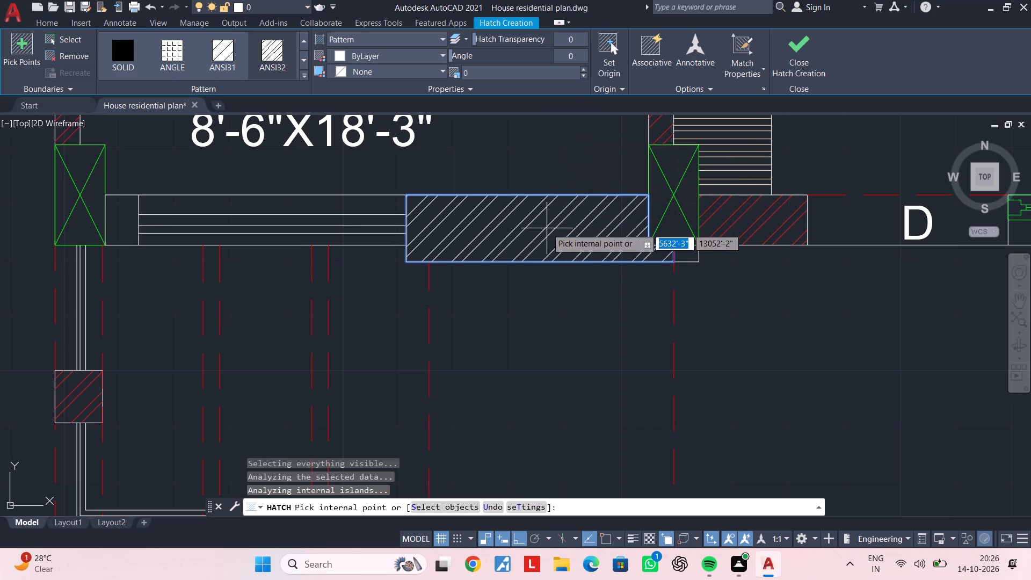
pyautogui.click(344, 58)
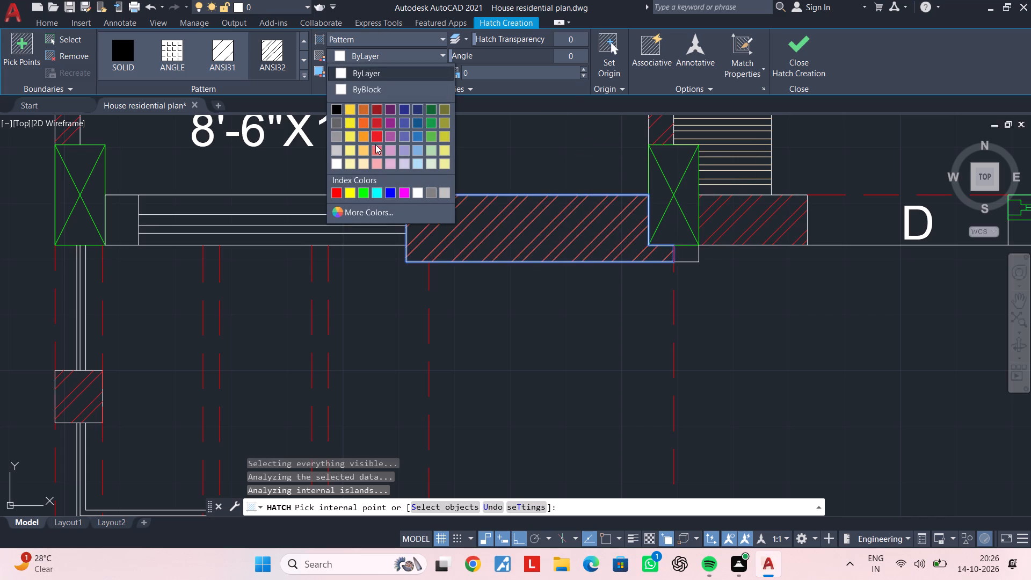
pyautogui.click(333, 194)
pyautogui.press('Escape')
pyautogui.scroll(-1, 622, 339)
# Apply the same red hatch to the small end block beside the porch's left column and the narrow post on the front railing.
pyautogui.moveTo(620, 337); pyautogui.dragTo(619, 337, button='middle')
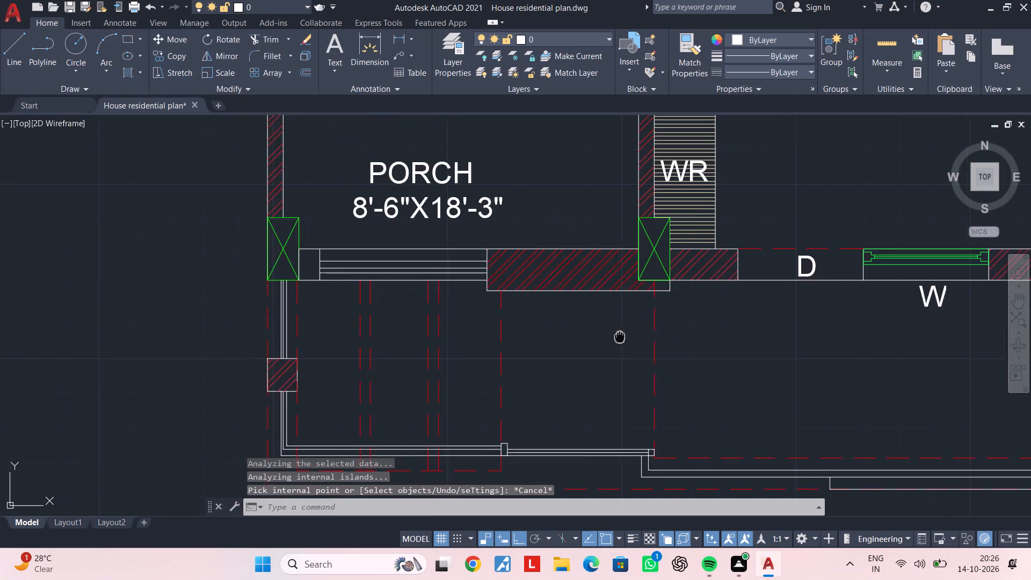
pyautogui.moveTo(619, 337); pyautogui.dragTo(500, 328, button='middle')
pyautogui.moveTo(482, 320); pyautogui.dragTo(648, 322, button='middle')
pyautogui.press('space')
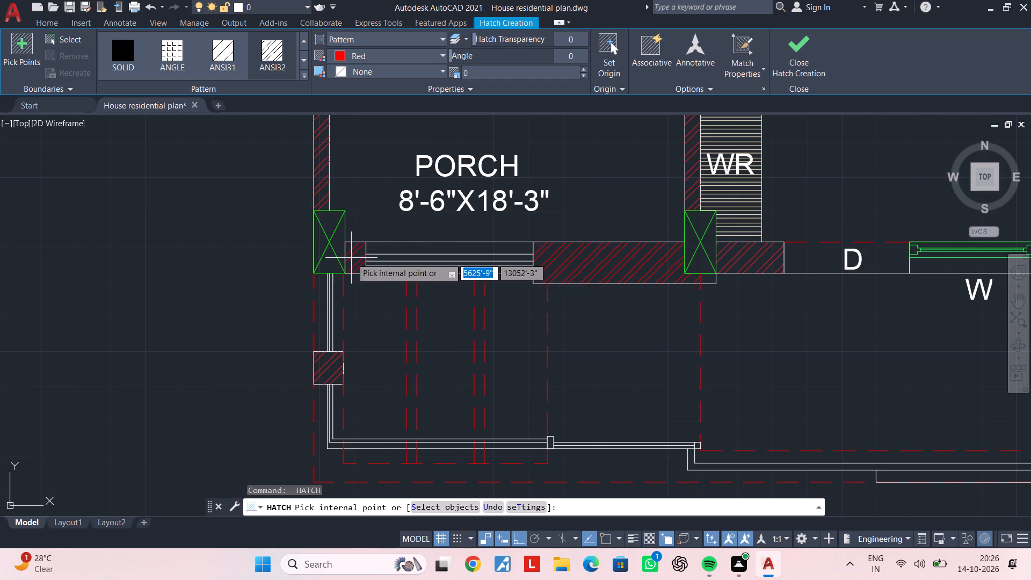
pyautogui.scroll(2, 352, 258)
pyautogui.click(352, 258)
pyautogui.scroll(-3, 387, 267)
pyautogui.moveTo(409, 267); pyautogui.dragTo(297, 204, button='middle')
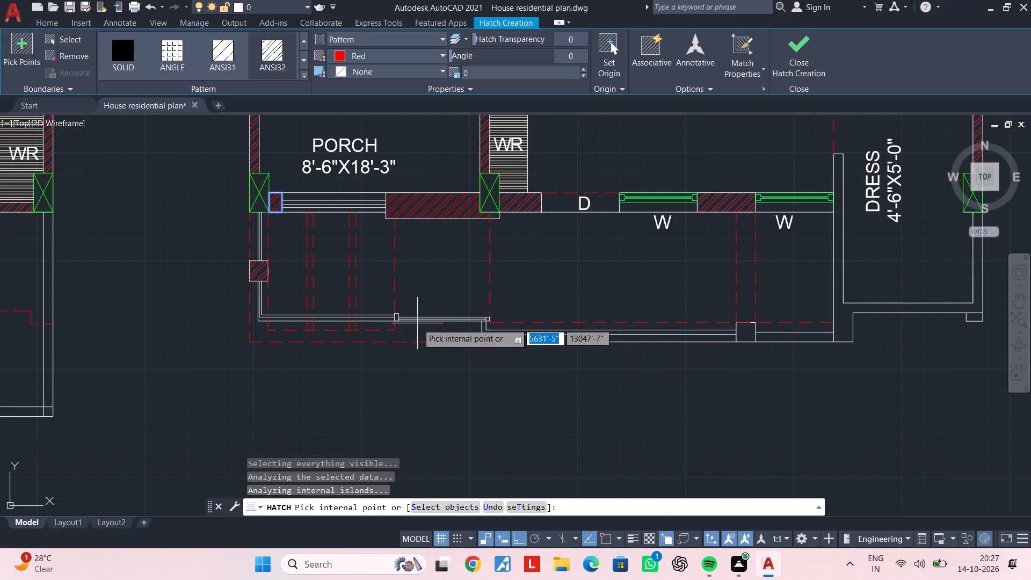
pyautogui.scroll(2, 375, 307)
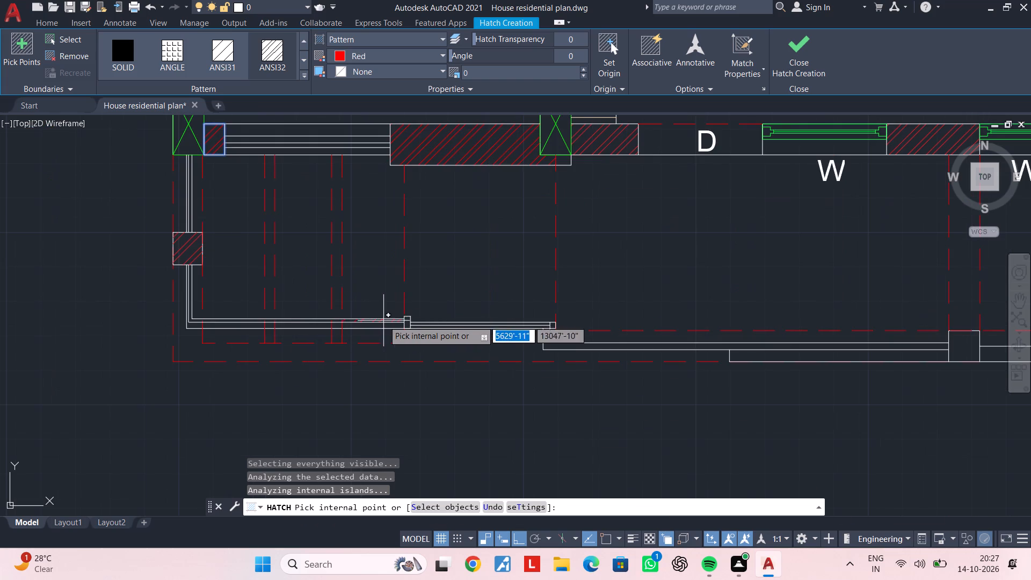
pyautogui.scroll(7, 404, 320)
pyautogui.click(412, 323)
pyautogui.scroll(-3, 412, 323)
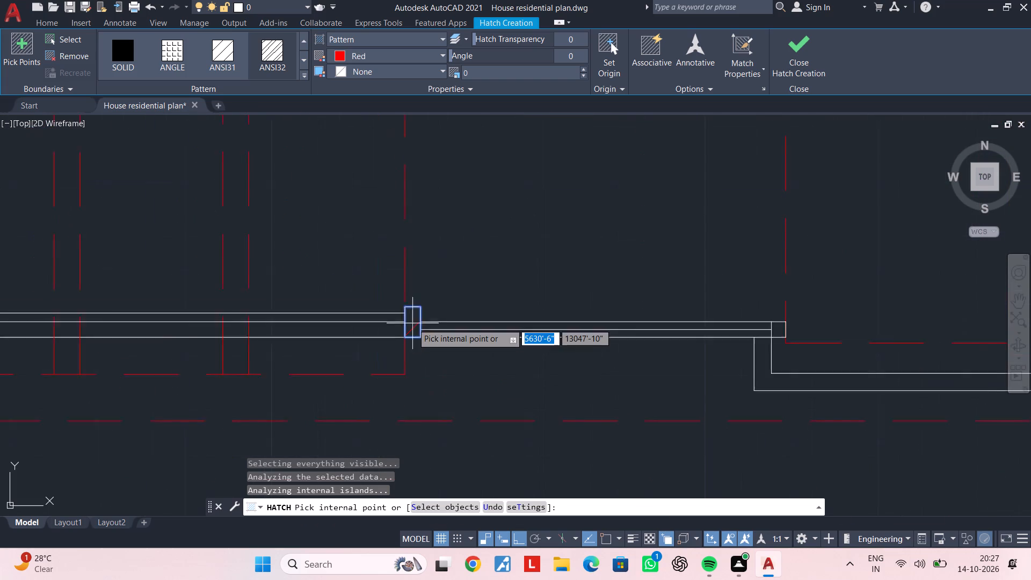
# Add the same red hatch to the square post on the front wall and the L-shaped wall around the dress room.
pyautogui.scroll(-1, 412, 323)
pyautogui.scroll(-2, 502, 332)
pyautogui.moveTo(604, 350); pyautogui.dragTo(372, 305, button='middle')
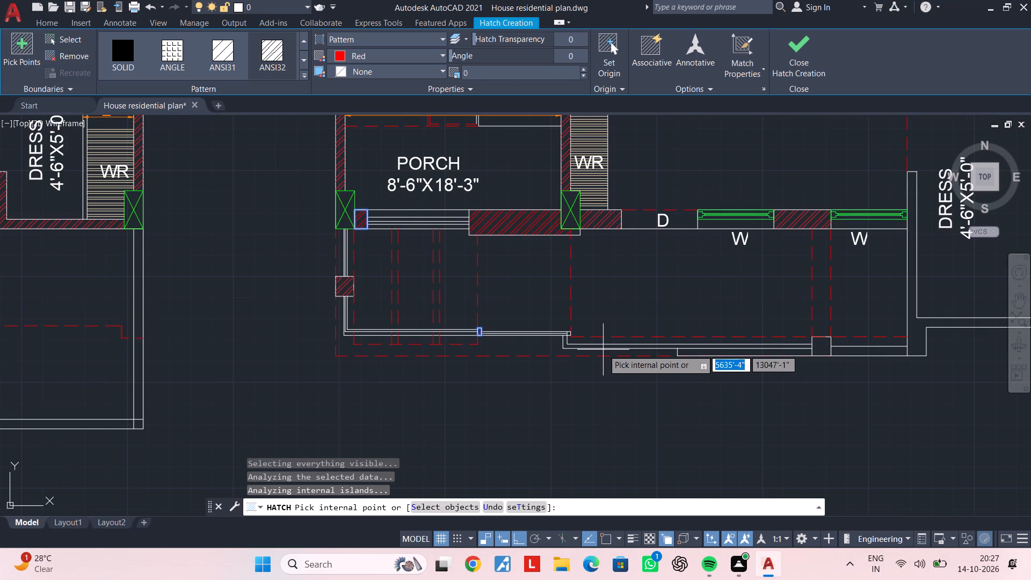
pyautogui.scroll(4, 530, 293)
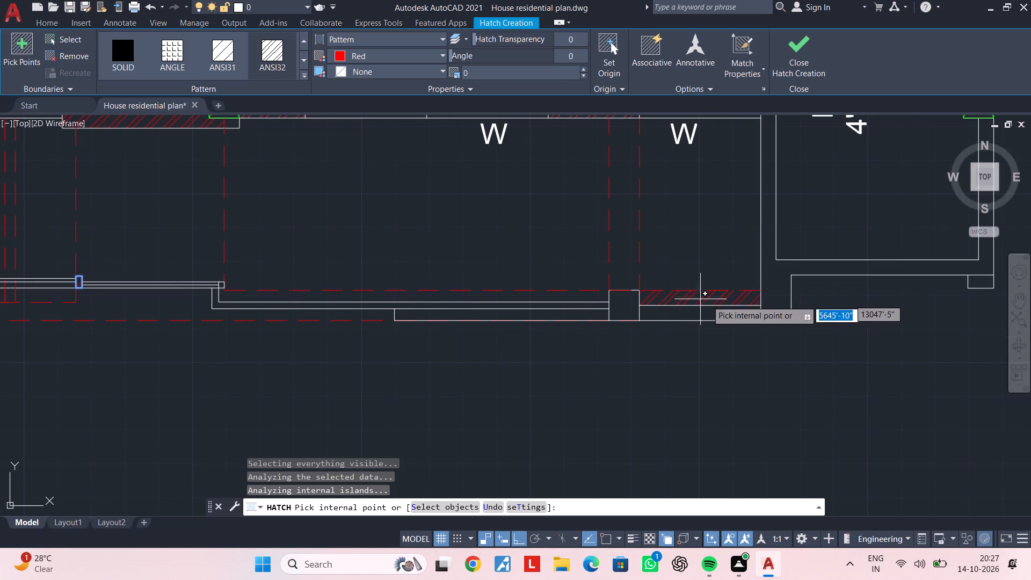
pyautogui.scroll(2, 623, 320)
pyautogui.click(622, 290)
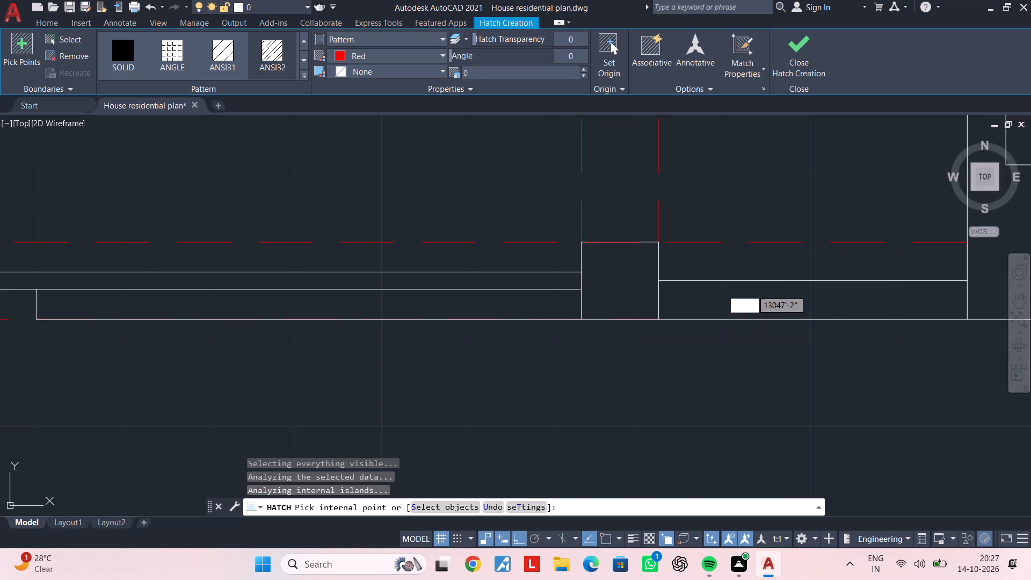
pyautogui.scroll(-8, 620, 290)
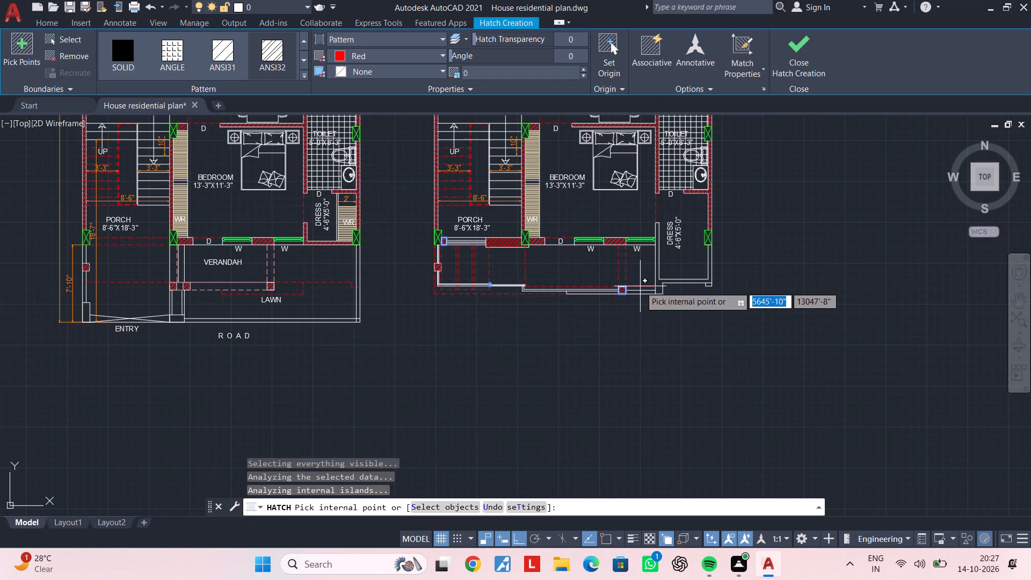
pyautogui.scroll(4, 654, 279)
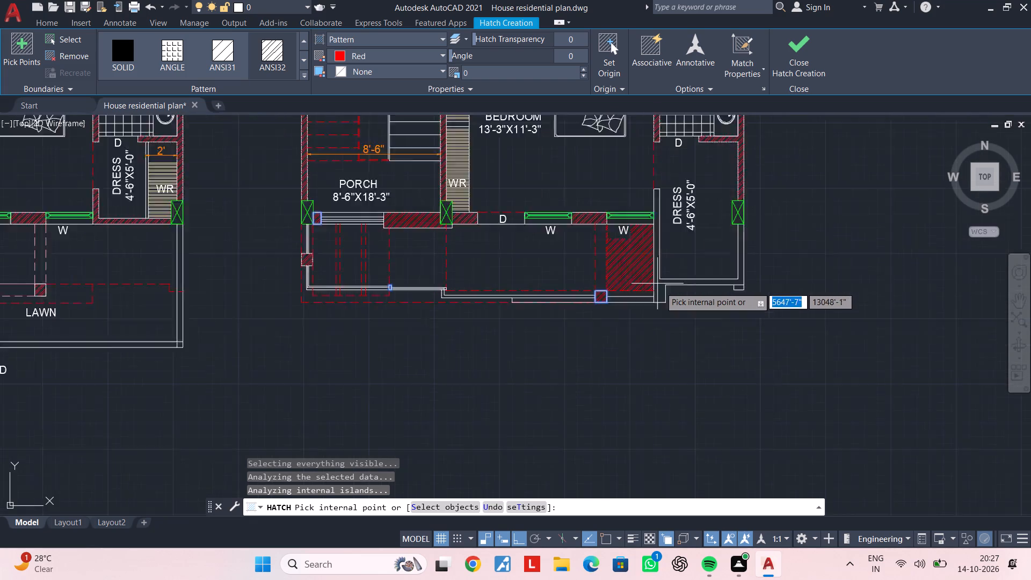
pyautogui.click(658, 283)
pyautogui.scroll(-1, 658, 283)
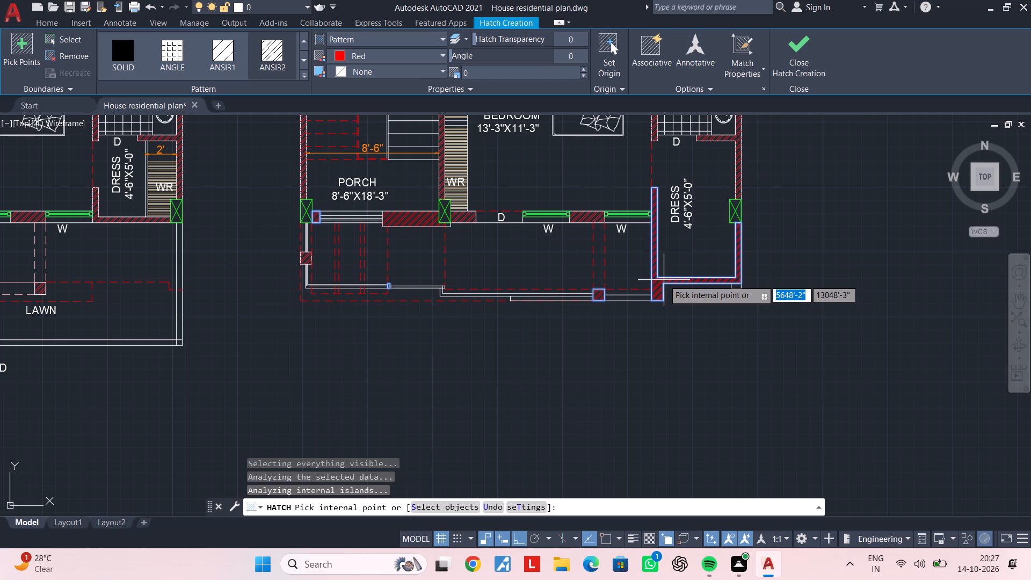
pyautogui.press('Escape')
pyautogui.press('Escape')
pyautogui.press('Escape')
pyautogui.press('Escape')
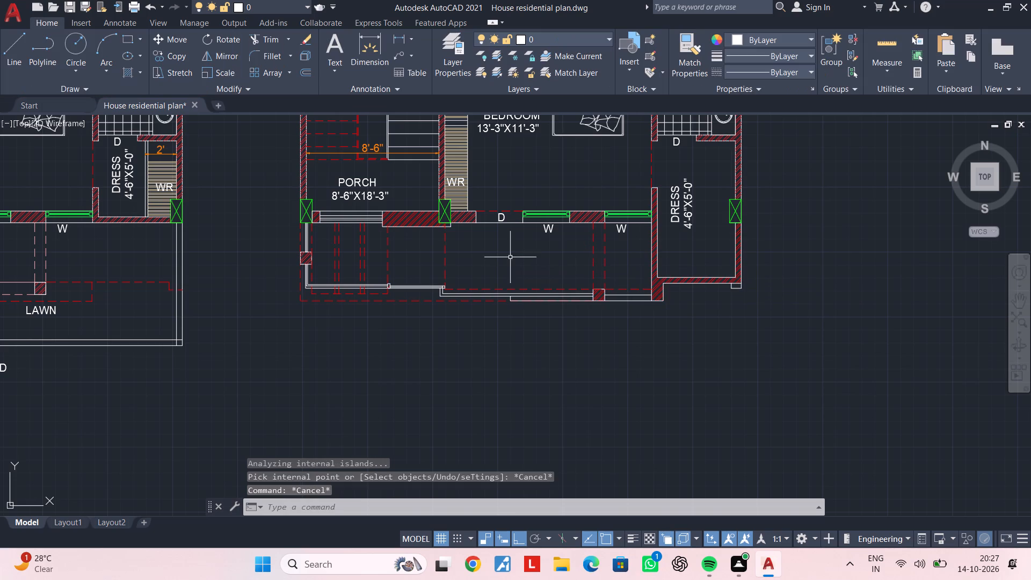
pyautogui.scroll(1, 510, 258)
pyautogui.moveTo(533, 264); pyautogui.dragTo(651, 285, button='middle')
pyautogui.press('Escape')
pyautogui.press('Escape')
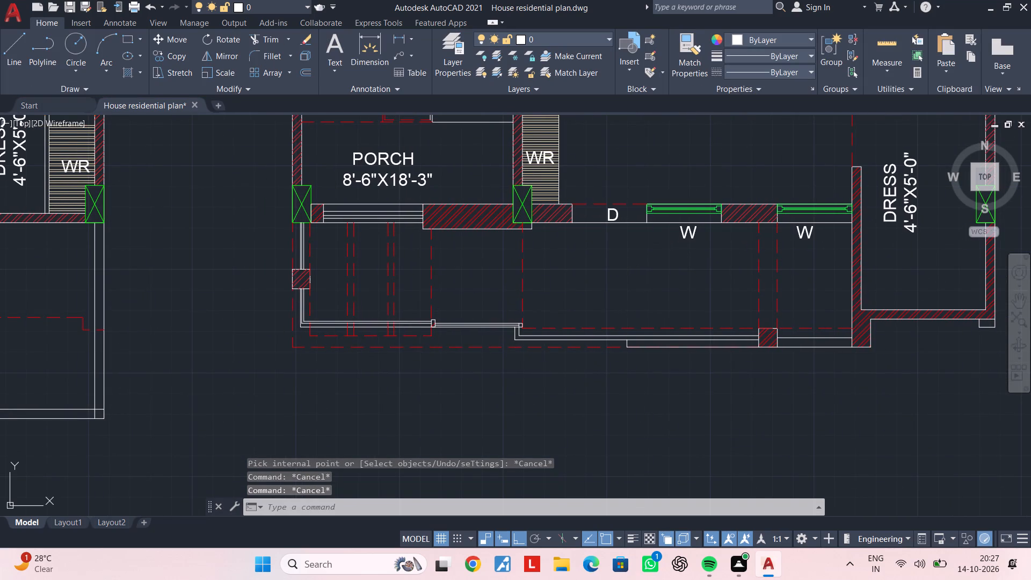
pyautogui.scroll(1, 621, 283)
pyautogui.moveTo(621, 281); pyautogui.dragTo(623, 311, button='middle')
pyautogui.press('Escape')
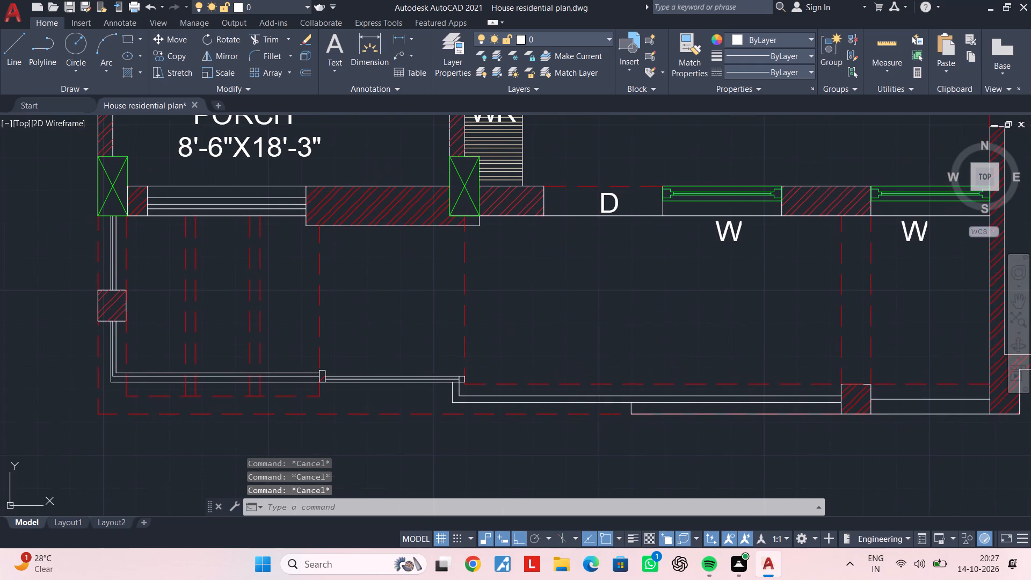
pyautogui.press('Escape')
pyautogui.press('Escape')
# Draw a vertical line from the wall beside the door down to the horizontal red dashed line, about 10" right of the vertical dashed line.
pyautogui.moveTo(551, 302); pyautogui.dragTo(652, 301, button='middle')
pyautogui.press('Escape')
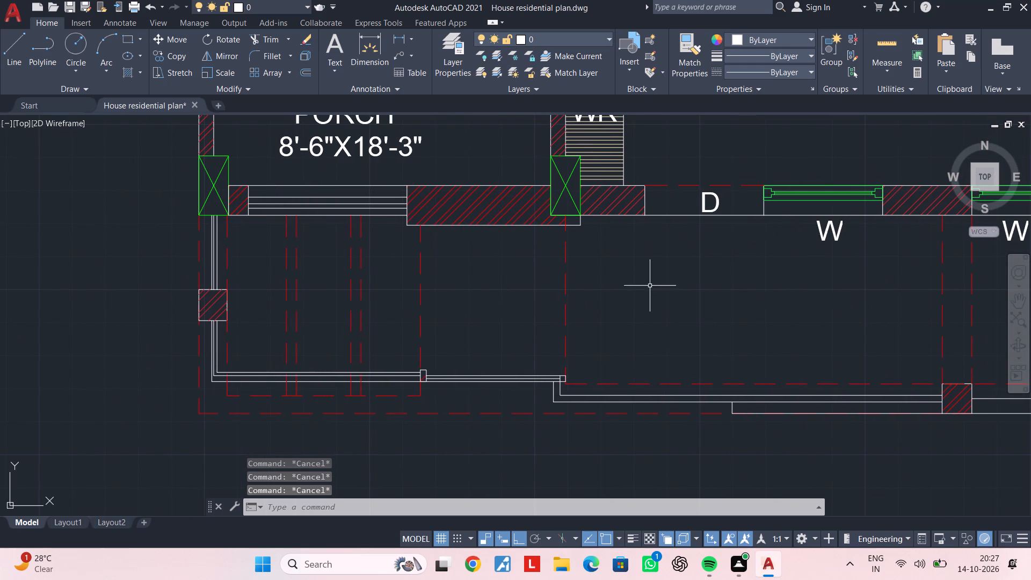
pyautogui.press('Escape')
pyautogui.press('Escape')
pyautogui.press('l')
pyautogui.press('space')
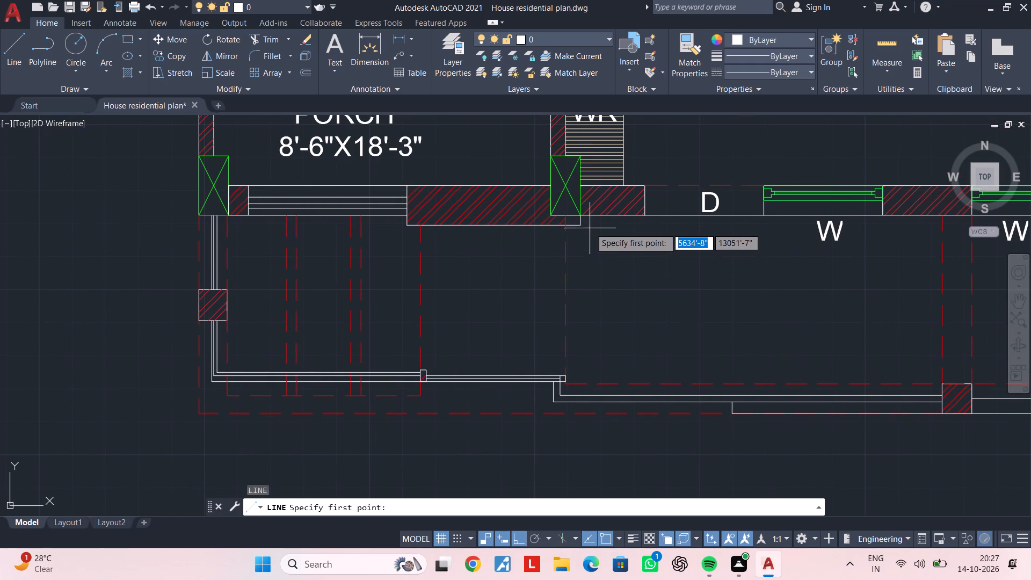
pyautogui.scroll(1, 592, 226)
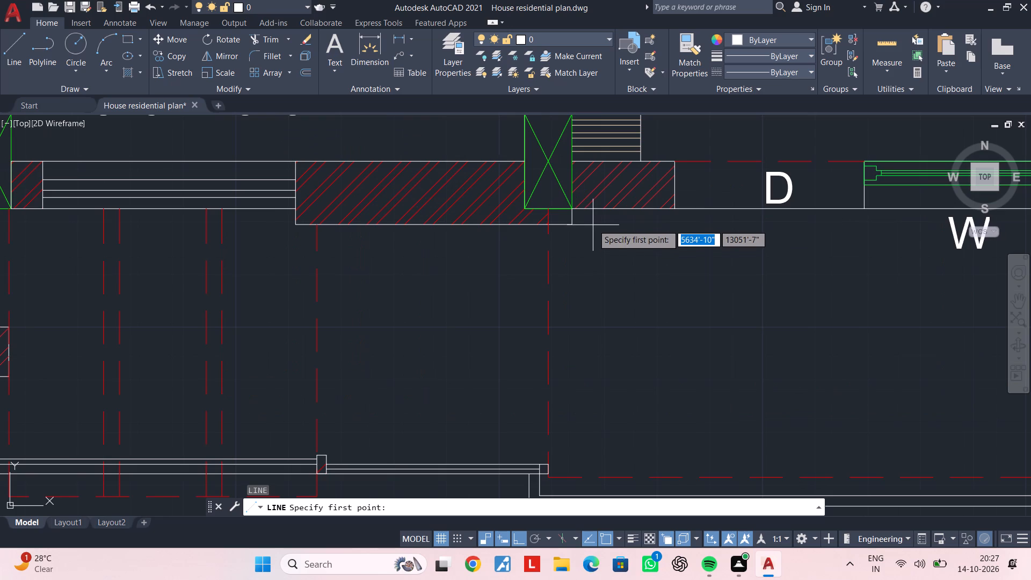
pyautogui.click(601, 210)
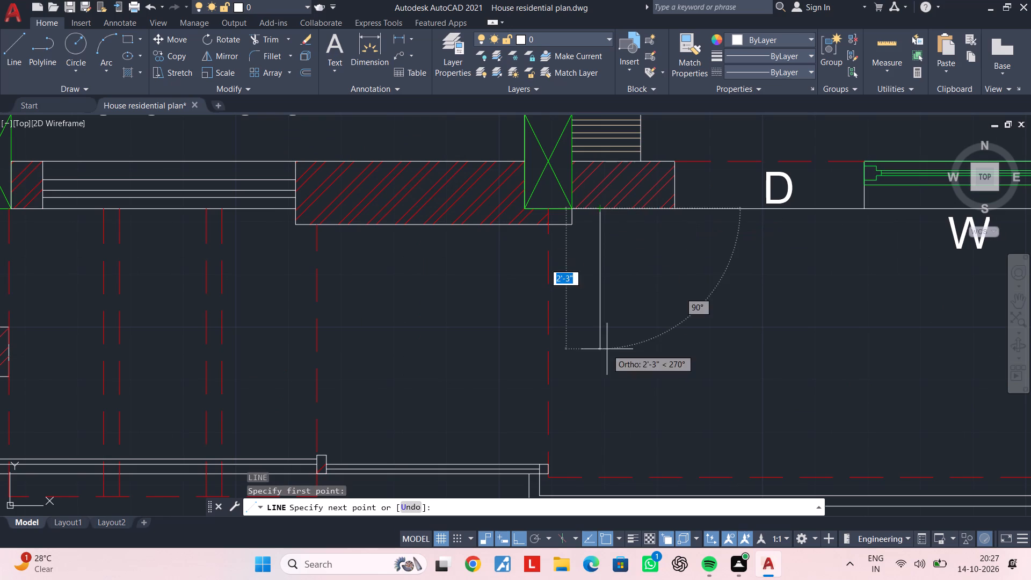
pyautogui.moveTo(607, 349); pyautogui.dragTo(608, 293, button='middle')
pyautogui.click(604, 420)
pyautogui.press('Escape')
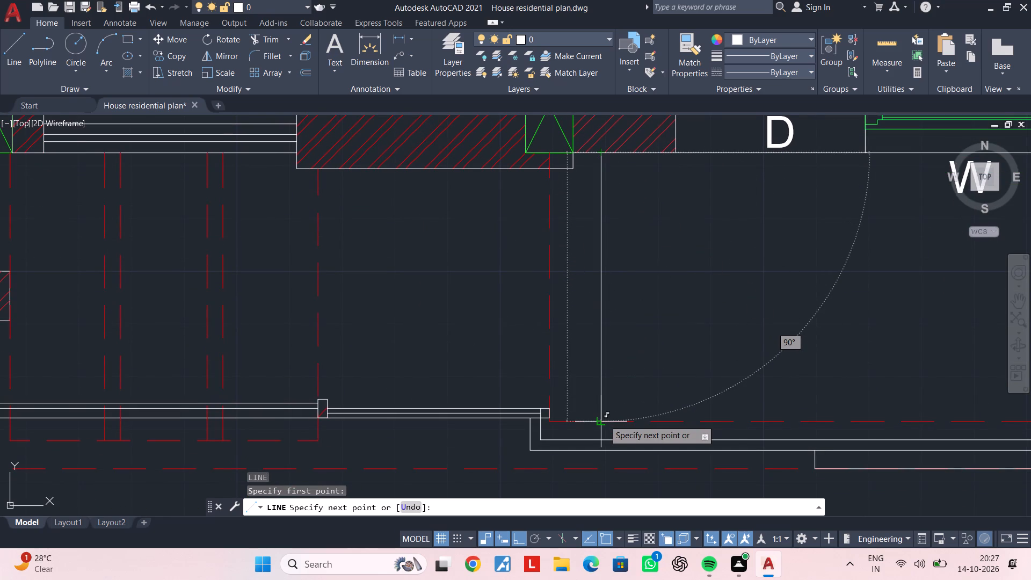
pyautogui.press('Escape')
pyautogui.press('Escape')
pyautogui.press('Escape')
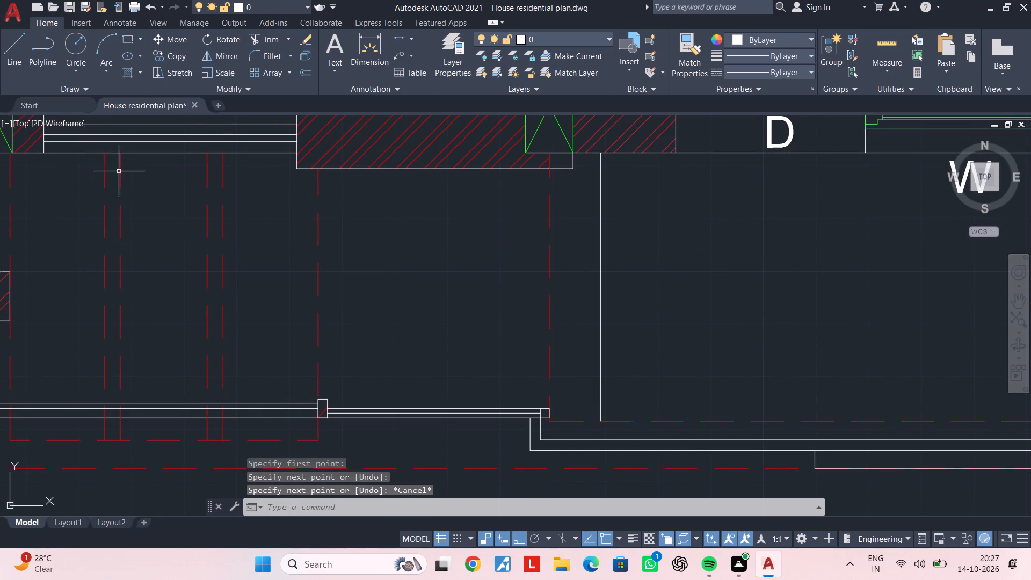
# Measure the horizontal gap between the vertical red dashed line and the new vertical line.
pyautogui.click(397, 35)
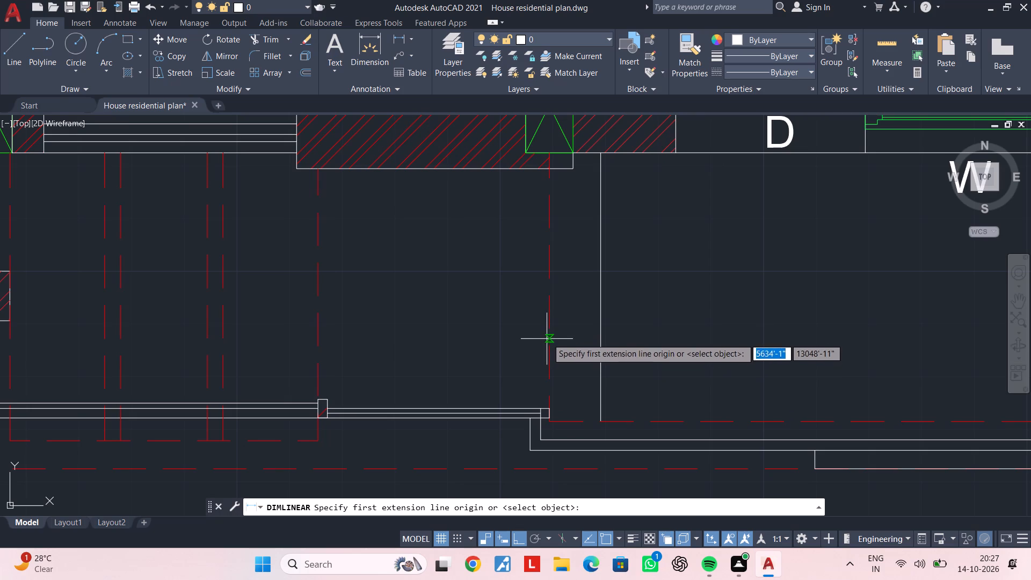
pyautogui.click(549, 331)
pyautogui.click(604, 331)
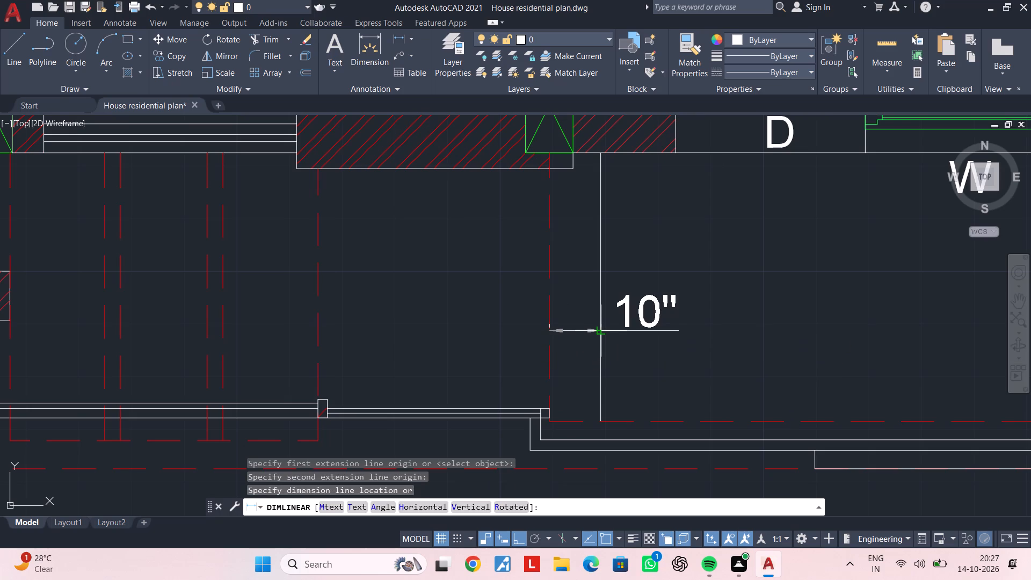
pyautogui.press('Escape')
pyautogui.press('Escape')
pyautogui.press('Escape')
# Offset the vertical line near the door successively toward the dress room at 10" spacing, making five copies up to the first window.
pyautogui.write('OF 10"')
pyautogui.press('Return')
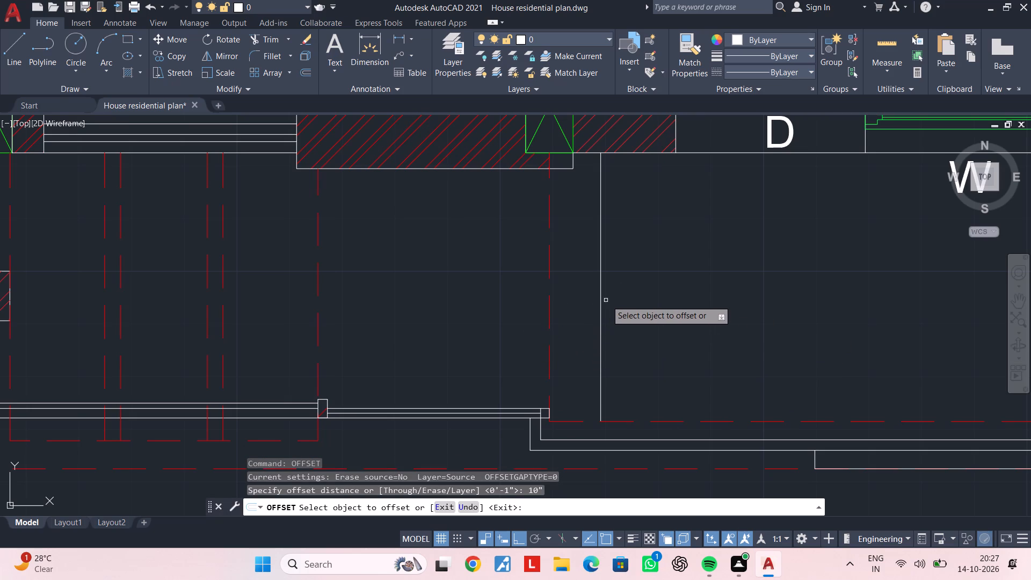
pyautogui.click(600, 300)
pyautogui.click(840, 265)
pyautogui.click(652, 293)
pyautogui.click(746, 279)
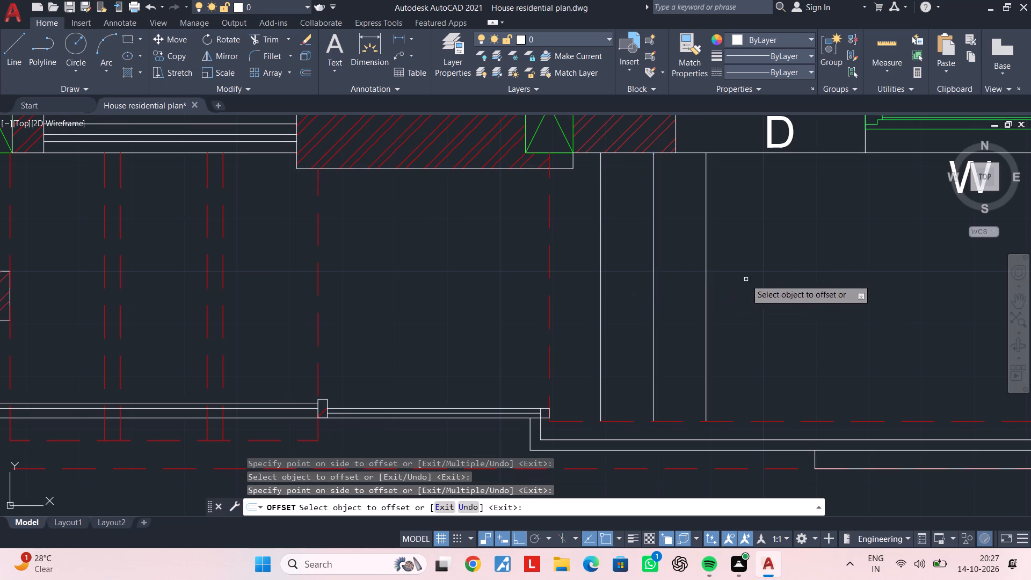
pyautogui.click(706, 291)
pyautogui.click(796, 277)
pyautogui.moveTo(792, 278); pyautogui.dragTo(492, 309, button='middle')
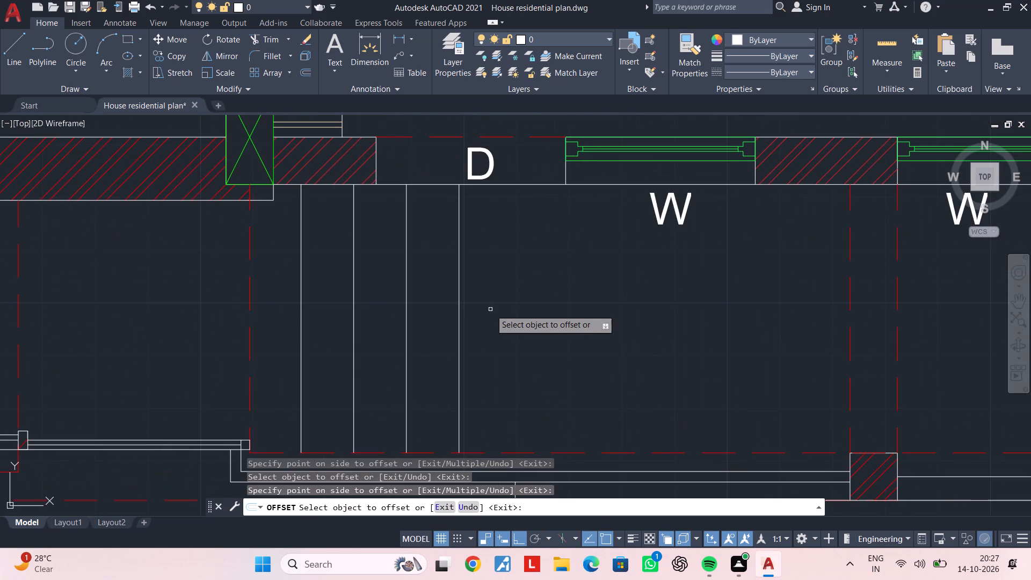
pyautogui.click(460, 315)
pyautogui.click(549, 305)
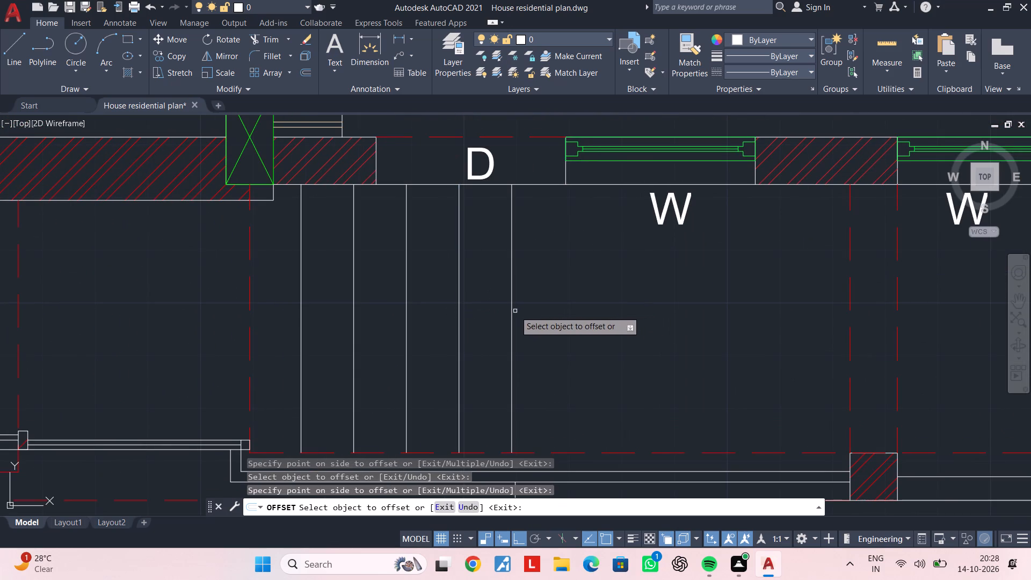
pyautogui.click(513, 311)
pyautogui.click(606, 306)
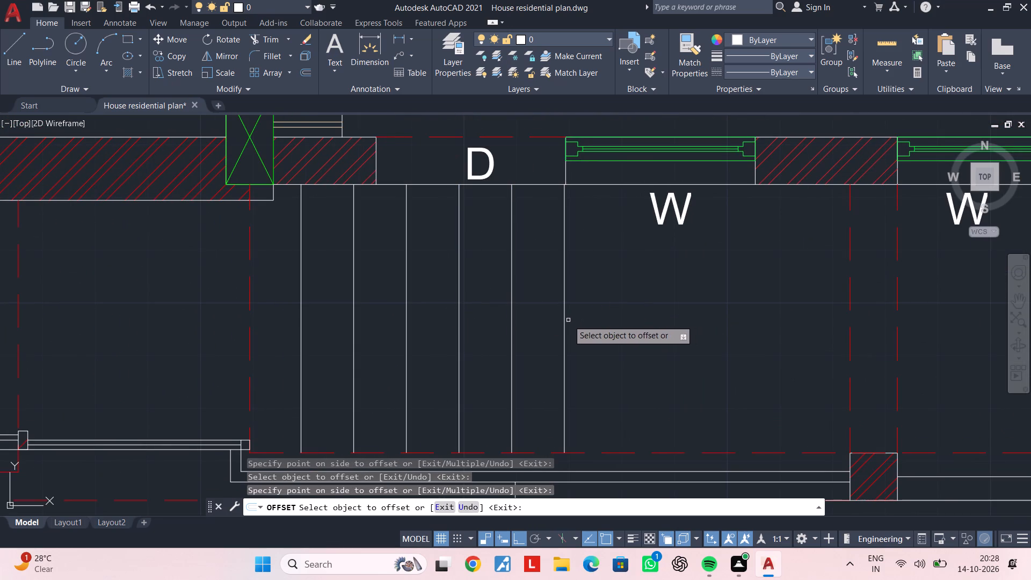
# Offset four more vertical lines at the same 10" spacing, continuing below the first window toward the vertical red dashed lines.
pyautogui.click(565, 320)
pyautogui.click(656, 302)
pyautogui.click(619, 309)
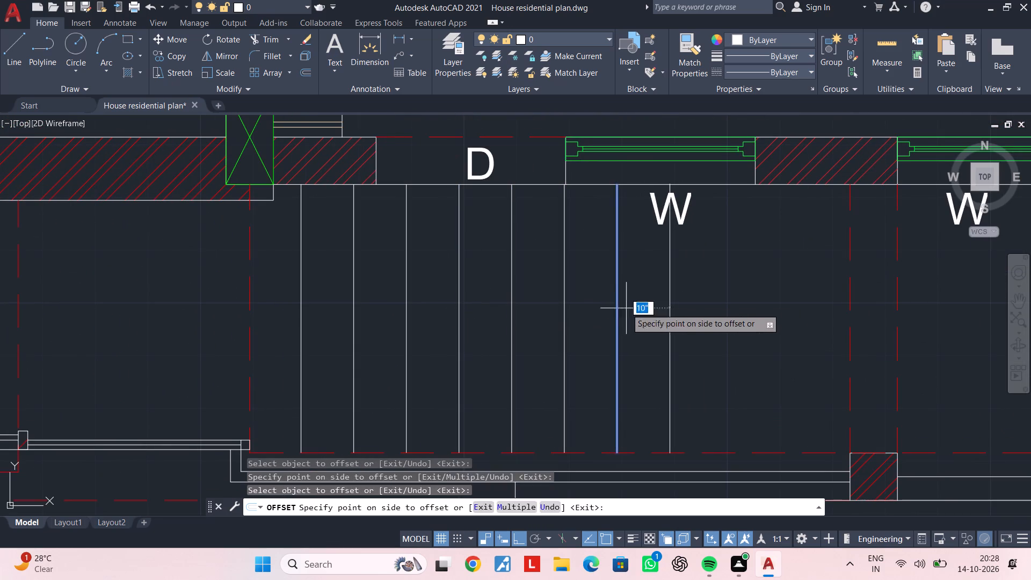
pyautogui.click(681, 300)
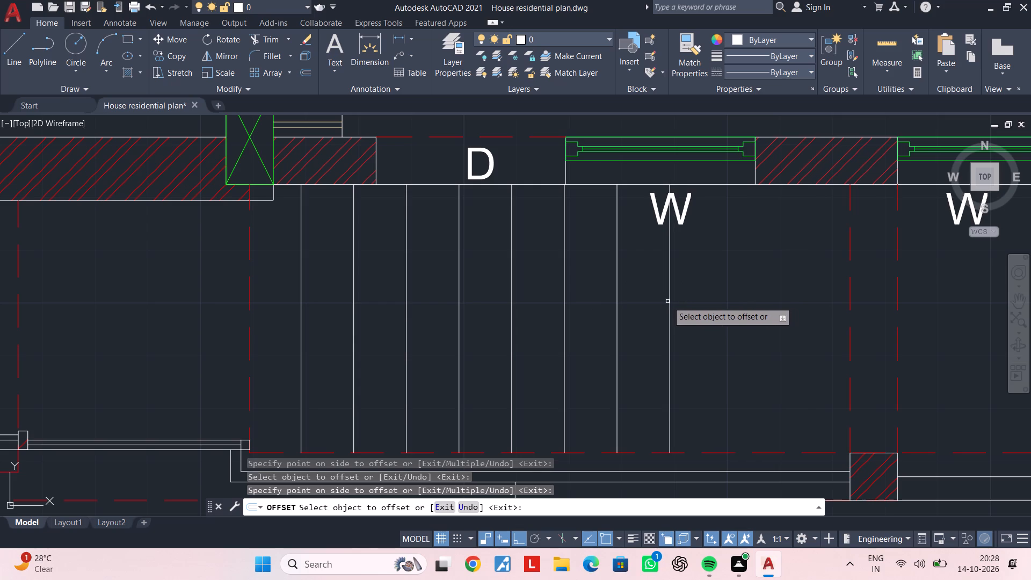
pyautogui.click(670, 301)
pyautogui.click(746, 288)
pyautogui.click(724, 298)
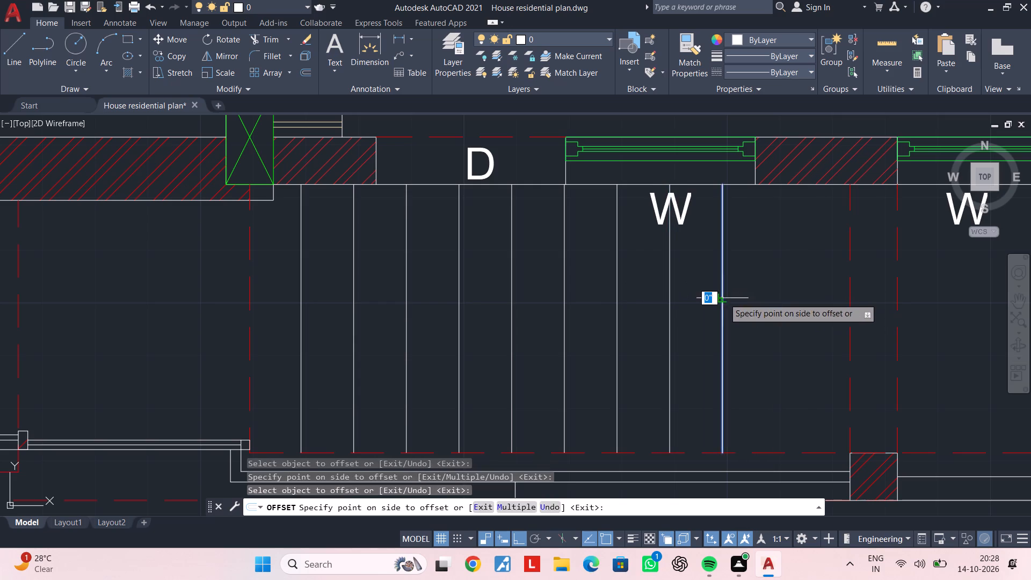
pyautogui.click(814, 285)
pyautogui.click(775, 295)
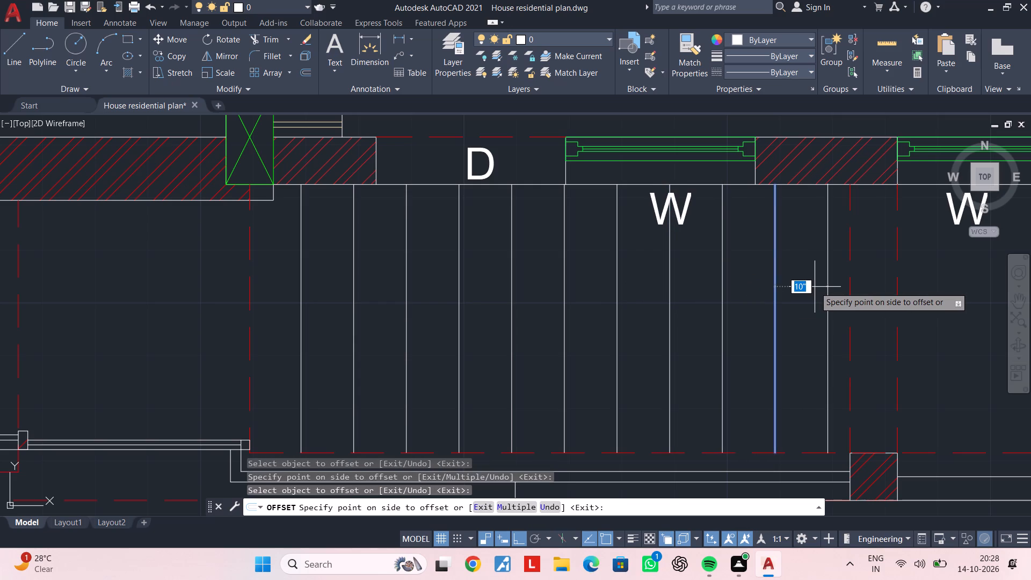
pyautogui.press('Escape')
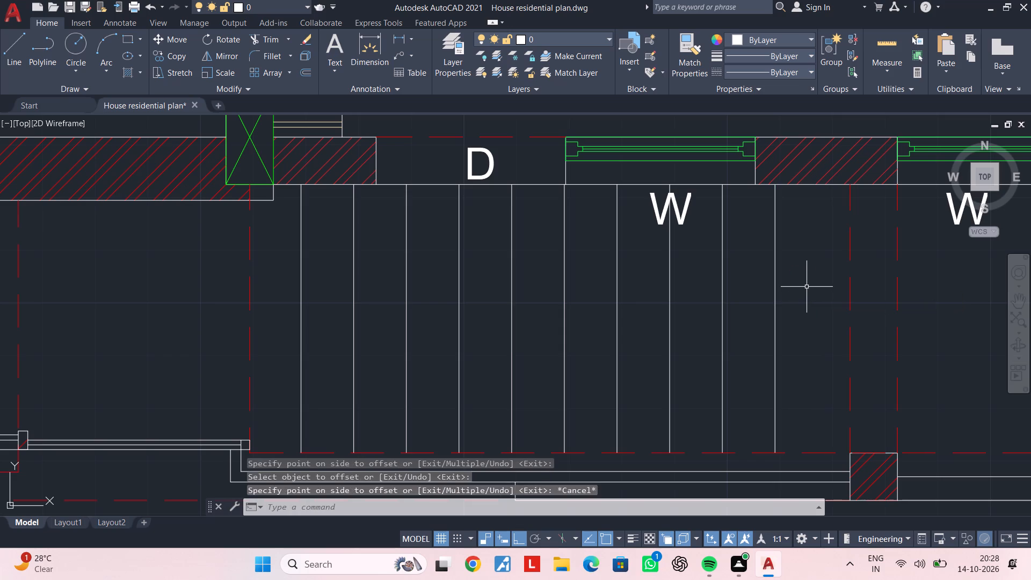
pyautogui.press('Escape')
# Change the linetype of the ten evenly spaced vertical lines in front of the bedroom to HIDDEN.
pyautogui.scroll(-2, 805, 288)
pyautogui.middleClick(812, 292)
pyautogui.scroll(1, 806, 303)
pyautogui.click(806, 304)
pyautogui.click(484, 358)
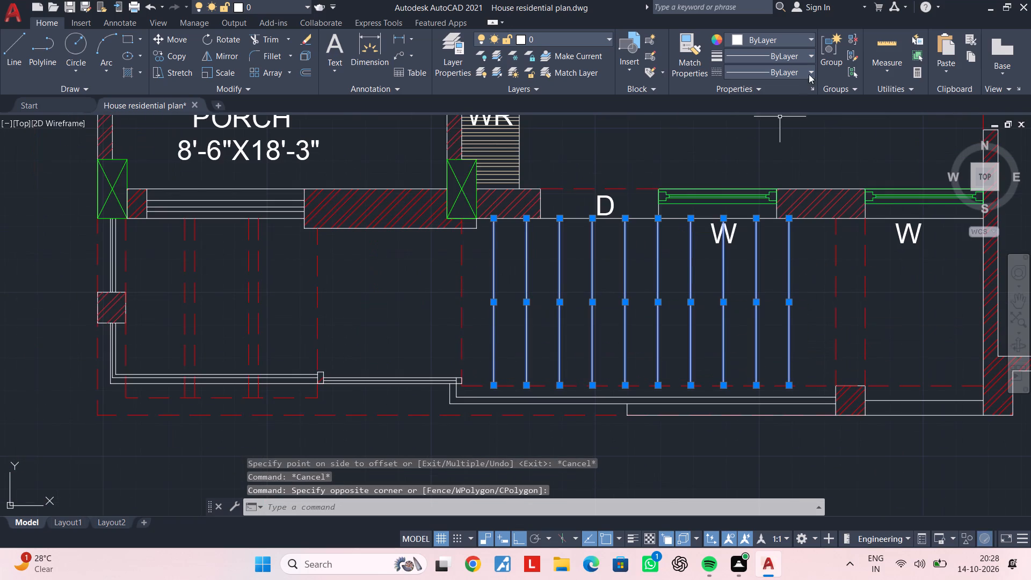
pyautogui.click(801, 74)
pyautogui.click(787, 131)
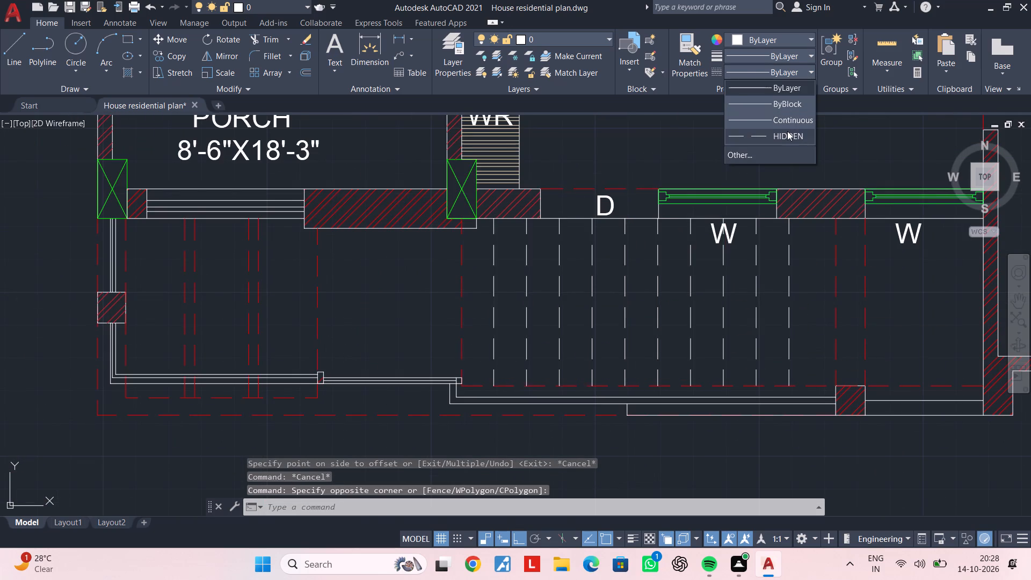
pyautogui.press('Escape')
# Set the colour of the ten dashed vertical lines to light grey.
pyautogui.scroll(-1, 780, 204)
pyautogui.scroll(1, 803, 245)
pyautogui.click(791, 264)
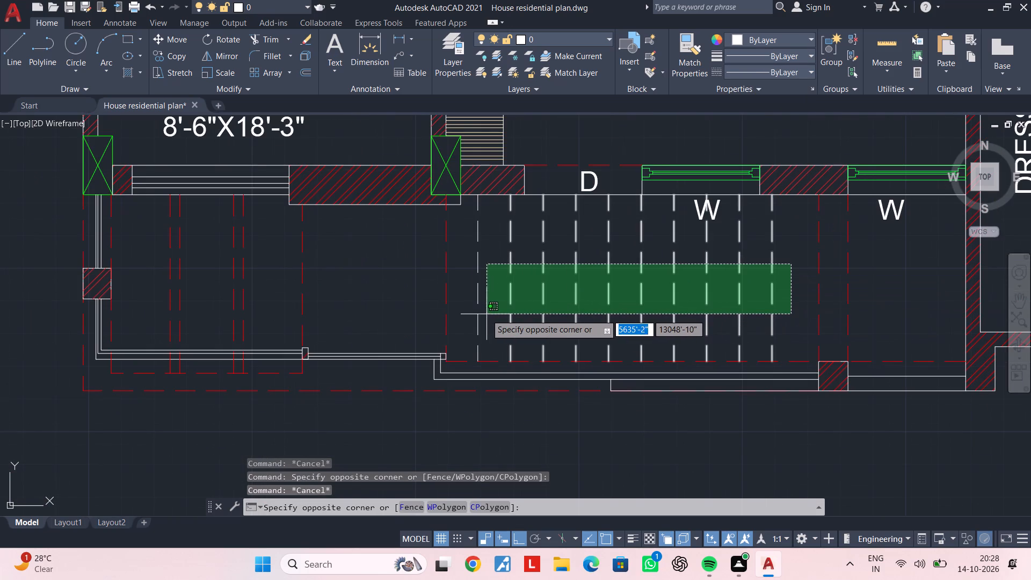
pyautogui.click(470, 315)
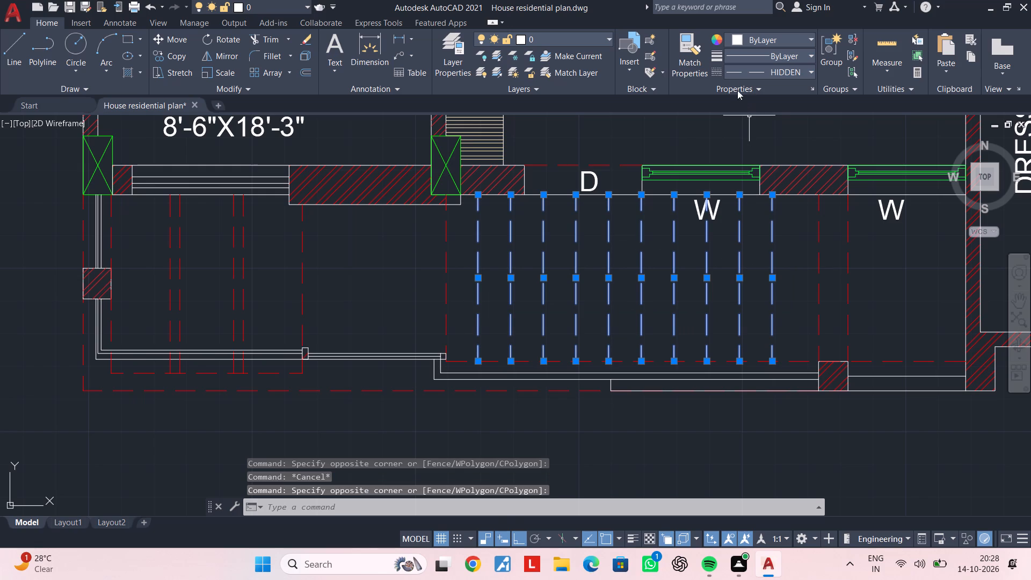
pyautogui.click(744, 42)
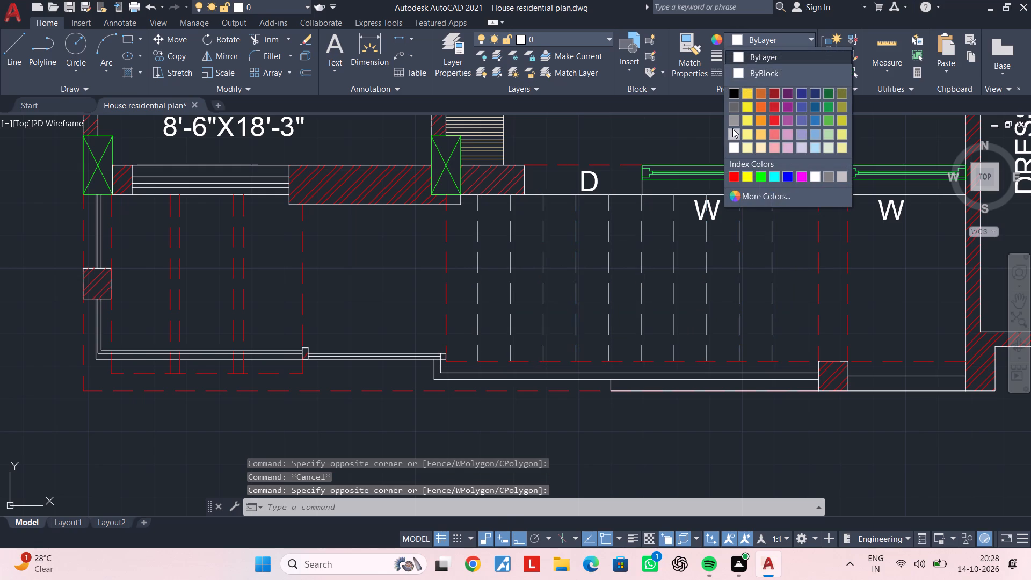
pyautogui.click(732, 128)
pyautogui.press('Escape')
pyautogui.scroll(-2, 738, 231)
pyautogui.moveTo(740, 235); pyautogui.dragTo(764, 292, button='middle')
pyautogui.press('Escape')
pyautogui.moveTo(760, 289); pyautogui.dragTo(792, 271, button='middle')
pyautogui.press('Escape')
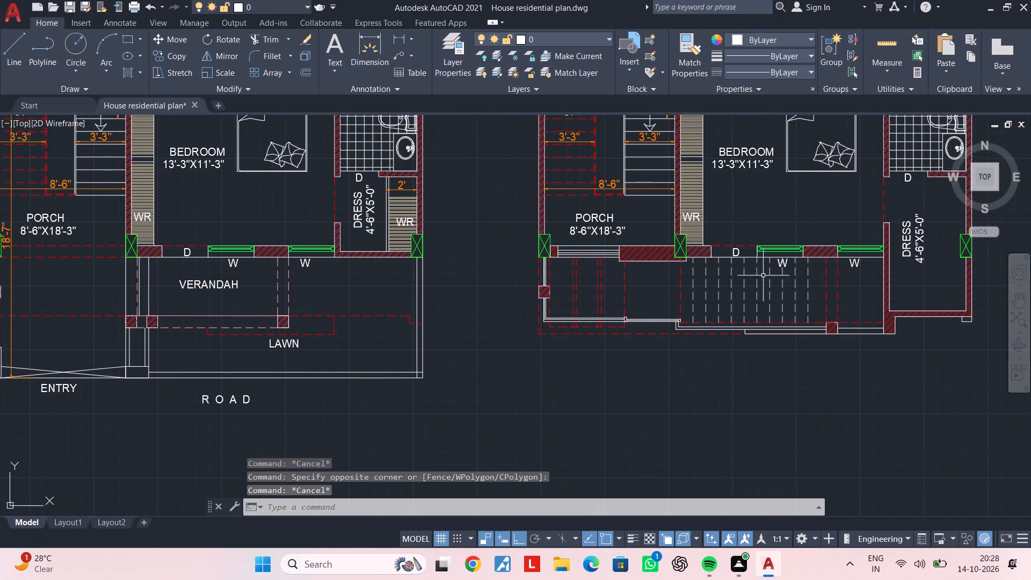
pyautogui.press('Escape')
# Add a vertical linear dimension from the front wall line below the door to the outermost red dashed line.
pyautogui.moveTo(752, 274); pyautogui.dragTo(781, 272, button='middle')
pyautogui.moveTo(783, 272); pyautogui.dragTo(776, 275, button='middle')
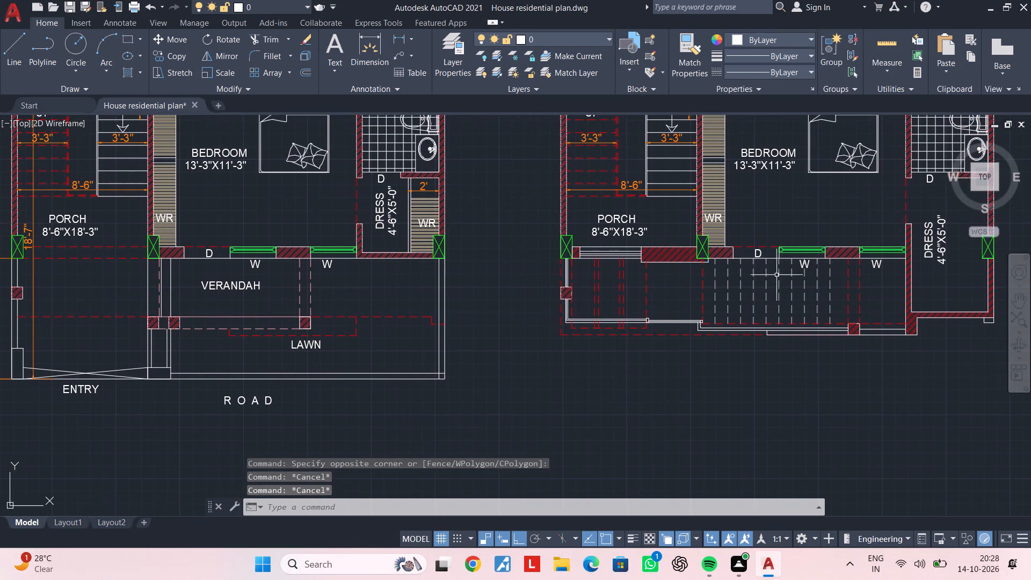
pyautogui.moveTo(763, 277); pyautogui.dragTo(752, 281, button='middle')
pyautogui.click(396, 38)
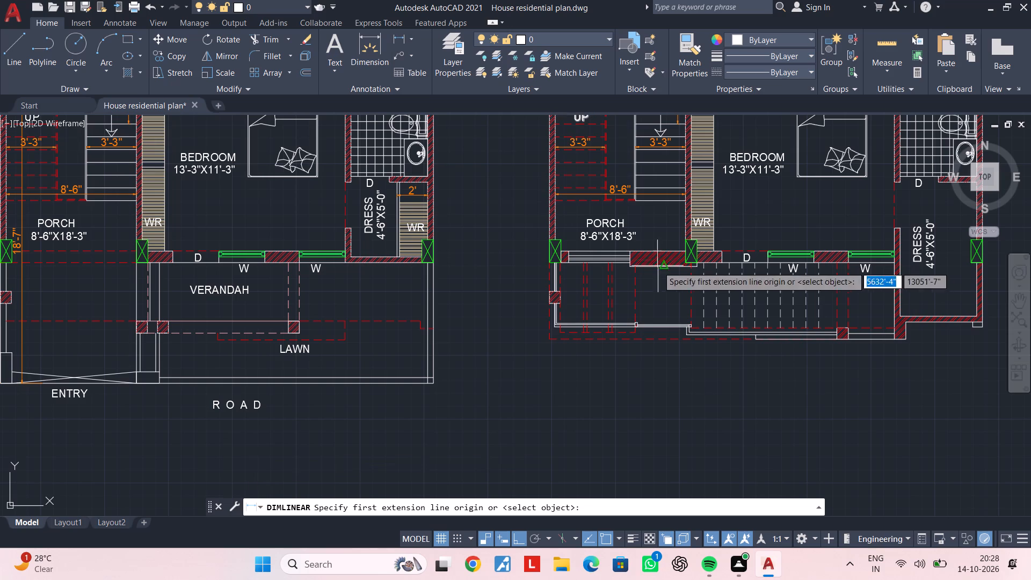
pyautogui.scroll(3, 732, 273)
pyautogui.click(691, 229)
pyautogui.moveTo(690, 282); pyautogui.dragTo(688, 158, button='middle')
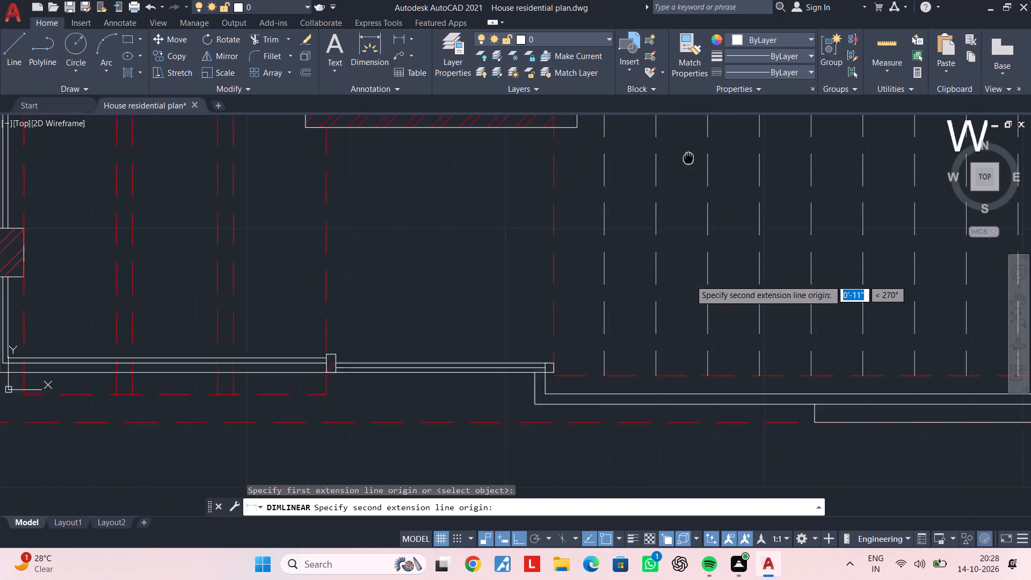
pyautogui.moveTo(688, 158); pyautogui.dragTo(688, 121, button='middle')
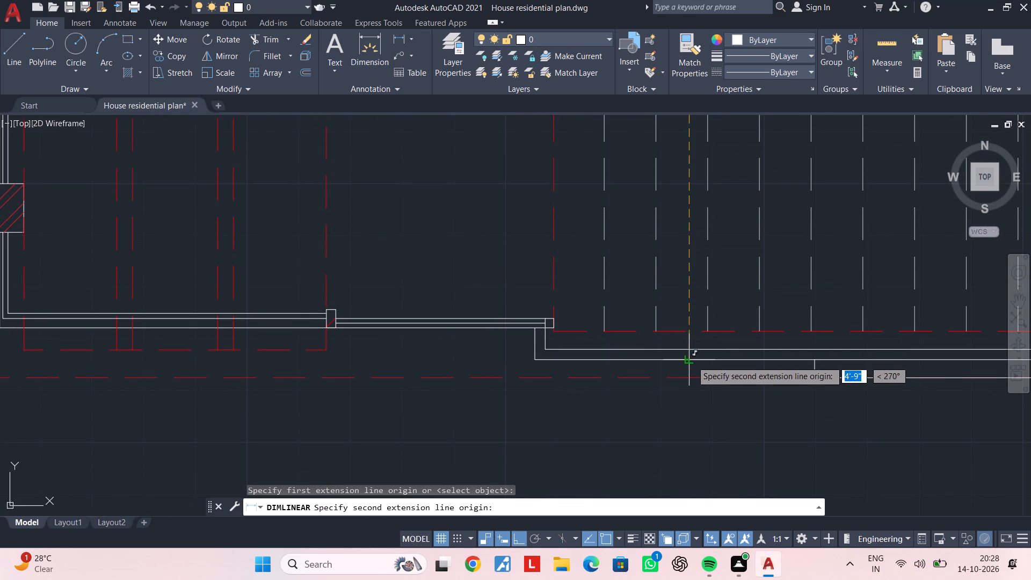
pyautogui.click(694, 374)
pyautogui.click(691, 334)
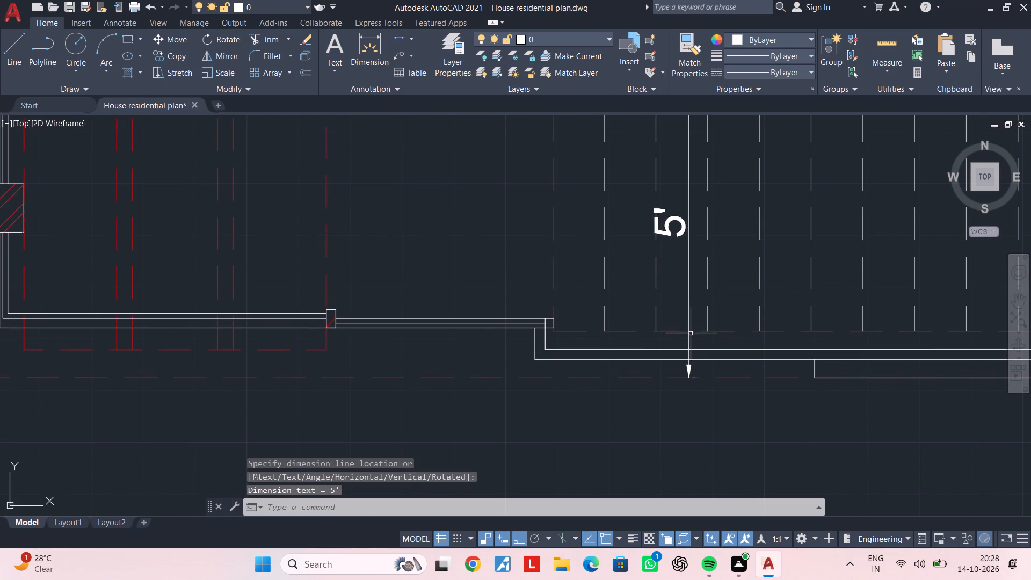
pyautogui.scroll(-2, 707, 276)
pyautogui.moveTo(710, 265); pyautogui.dragTo(701, 306, button='middle')
pyautogui.press('Escape')
pyautogui.press('Escape')
pyautogui.press('Escape')
pyautogui.press('Escape')
pyautogui.press('Escape')
pyautogui.press('Escape')
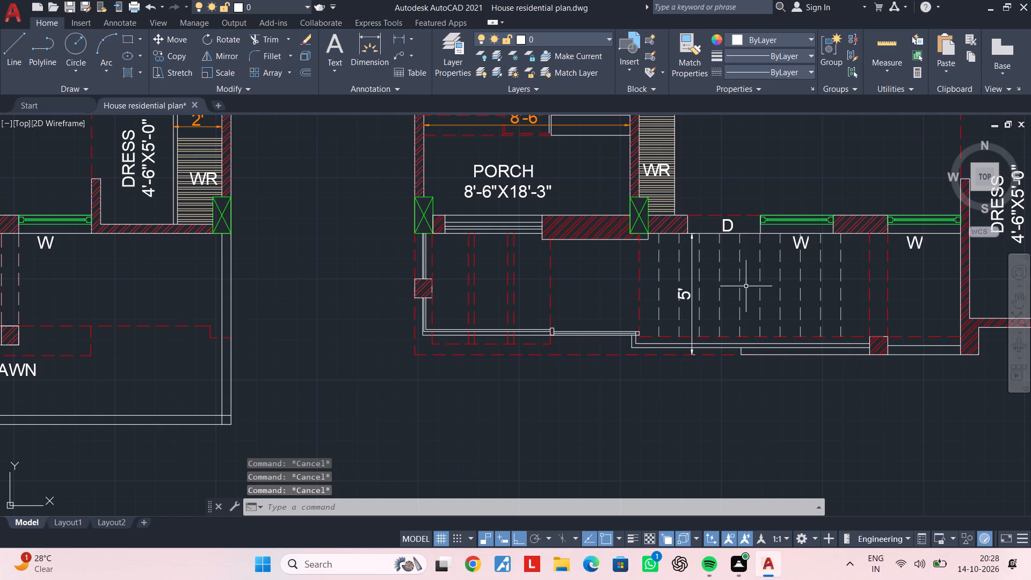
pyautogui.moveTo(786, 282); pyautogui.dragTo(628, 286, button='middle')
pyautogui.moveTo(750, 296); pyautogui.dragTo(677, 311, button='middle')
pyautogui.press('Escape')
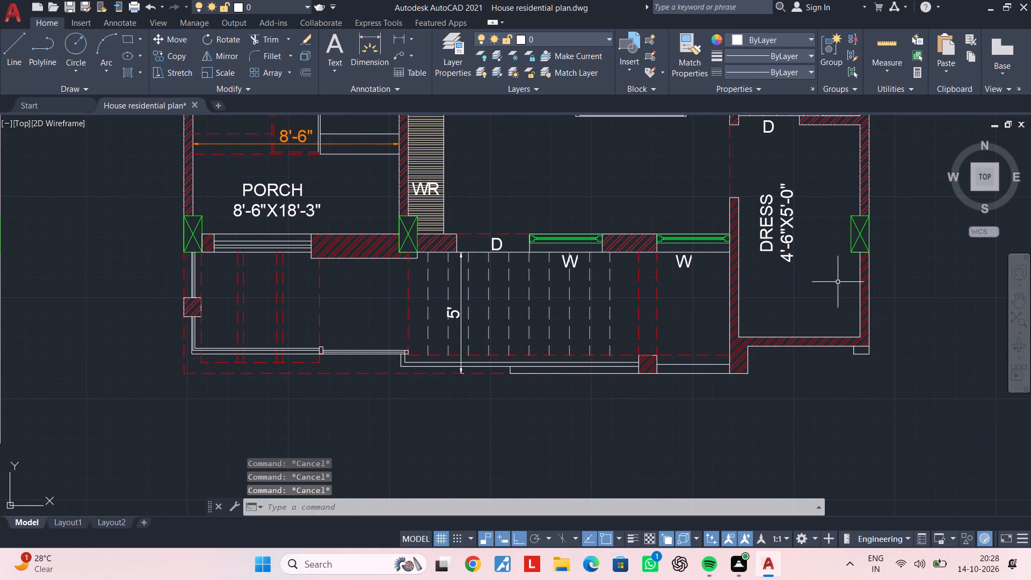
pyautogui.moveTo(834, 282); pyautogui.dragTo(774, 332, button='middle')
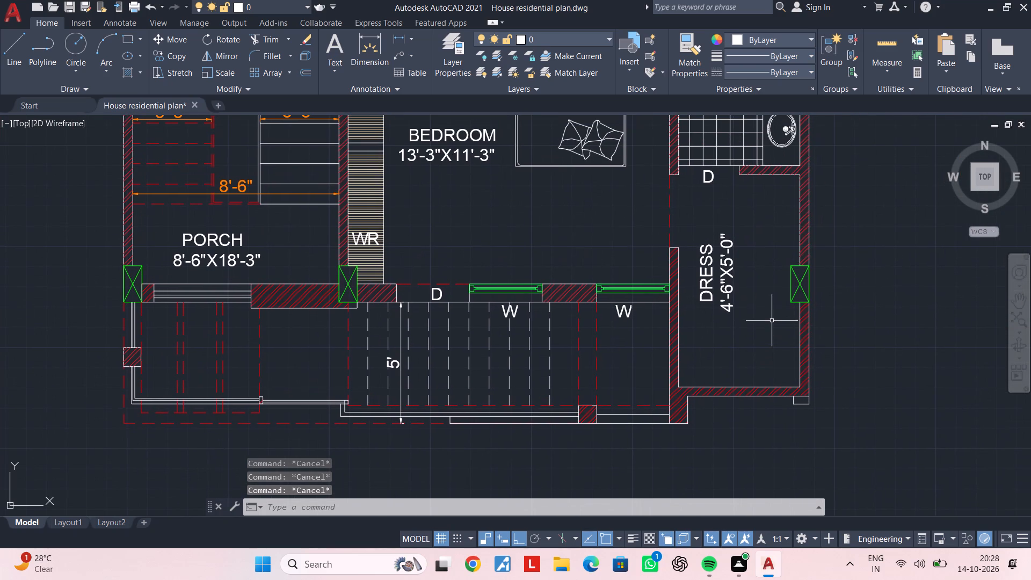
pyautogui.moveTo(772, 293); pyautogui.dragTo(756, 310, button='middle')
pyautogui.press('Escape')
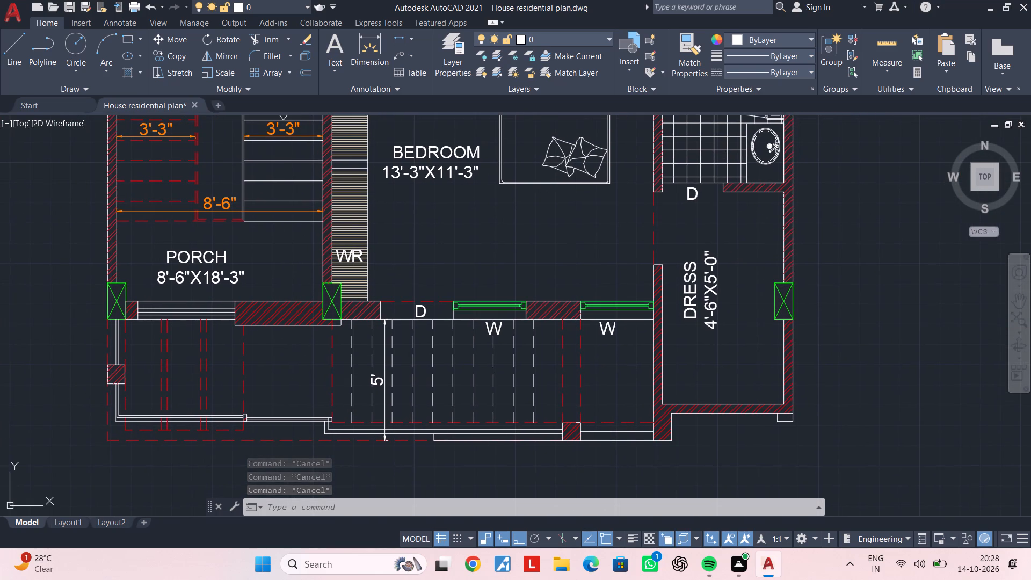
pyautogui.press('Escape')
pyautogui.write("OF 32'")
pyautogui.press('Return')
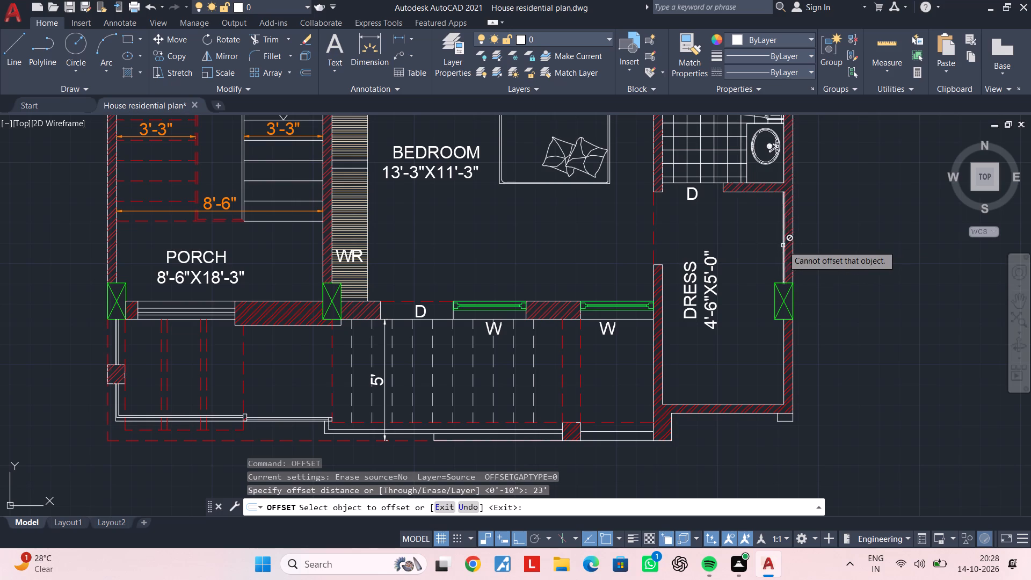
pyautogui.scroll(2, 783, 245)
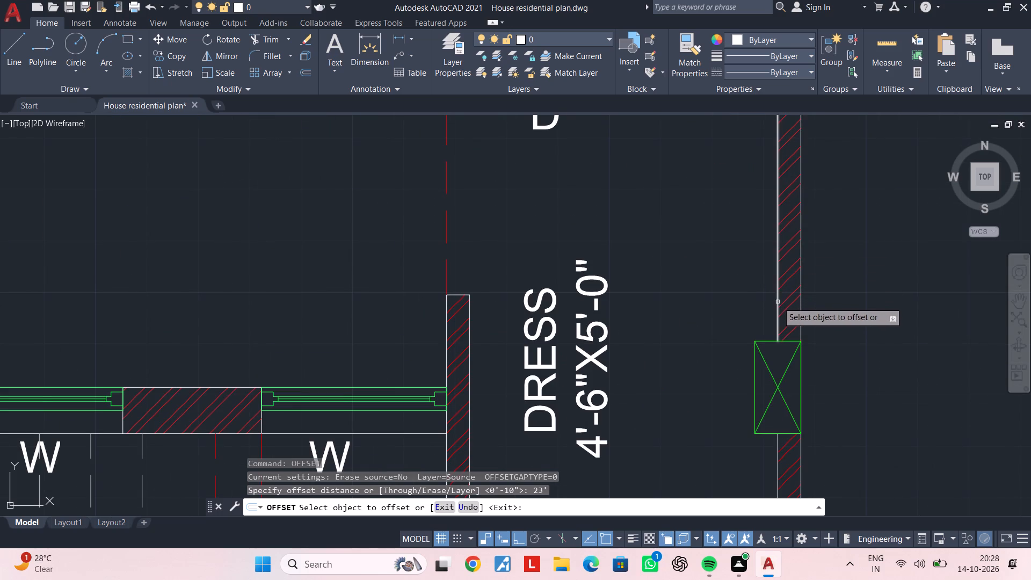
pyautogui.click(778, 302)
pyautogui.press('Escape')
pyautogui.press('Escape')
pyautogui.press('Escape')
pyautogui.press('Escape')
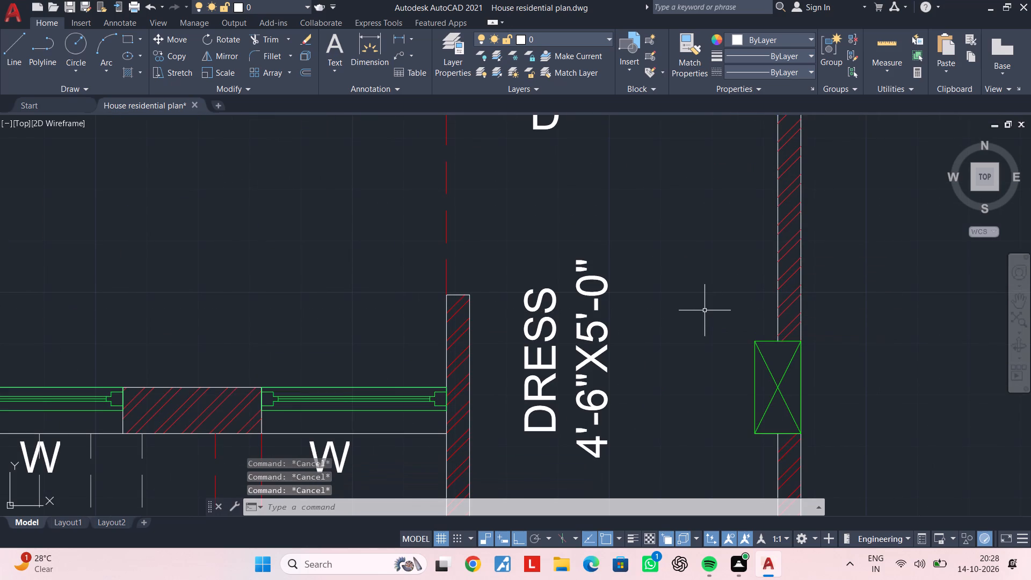
# Offset the inner face line of the dress room's outer wall 2' into the room.
pyautogui.write("OF 2'")
pyautogui.press('Return')
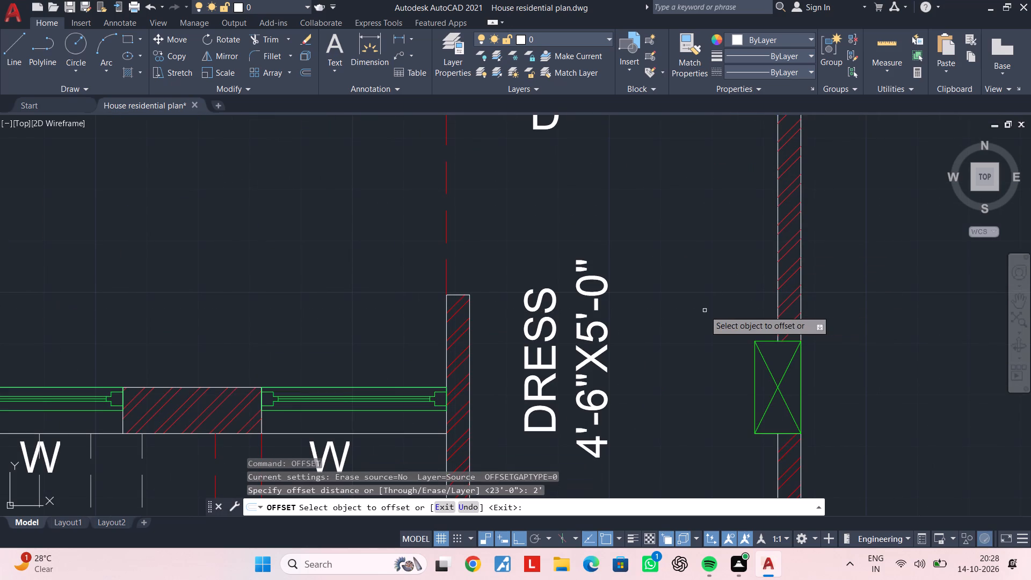
pyautogui.click(778, 293)
pyautogui.click(745, 298)
pyautogui.scroll(-3, 704, 312)
pyautogui.moveTo(707, 322); pyautogui.dragTo(704, 344, button='middle')
pyautogui.press('Escape')
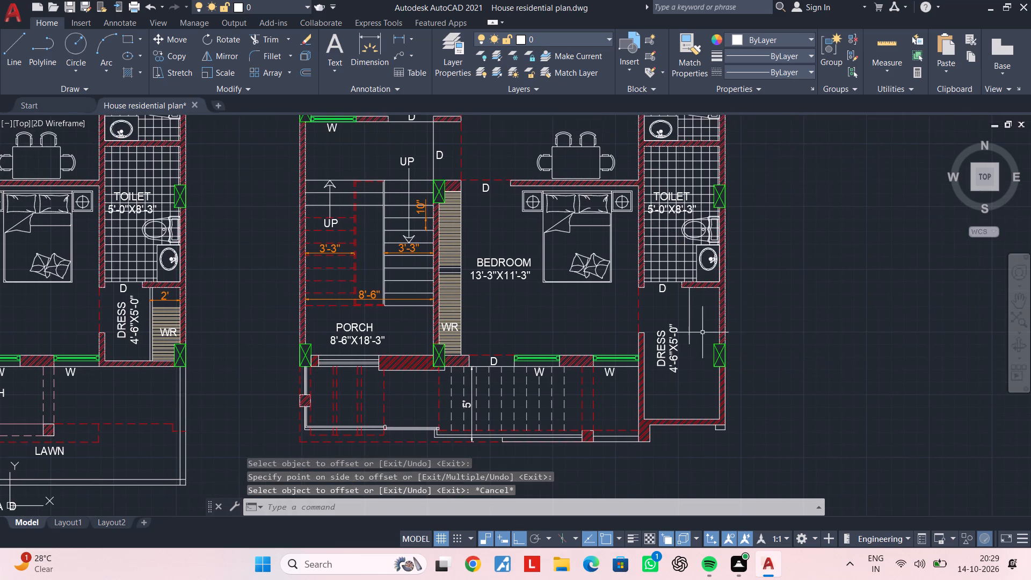
# Extend the new vertical line in the dress room down to the front wall.
pyautogui.moveTo(701, 325); pyautogui.dragTo(700, 296, button='middle')
pyautogui.scroll(1, 698, 288)
pyautogui.moveTo(698, 288); pyautogui.dragTo(694, 273, button='middle')
pyautogui.press('Escape')
pyautogui.press('Escape')
pyautogui.write('EX')
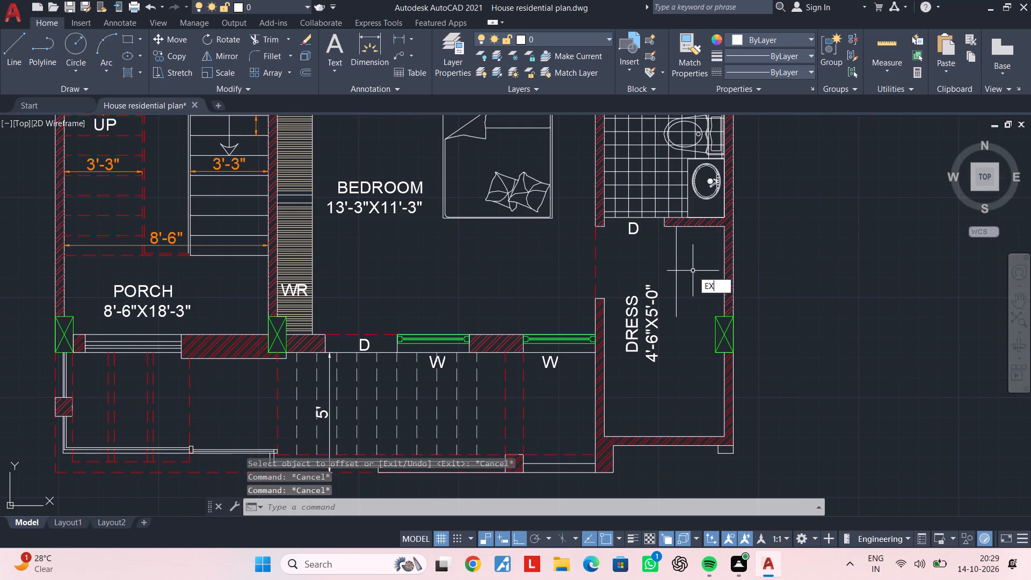
pyautogui.press('space')
pyautogui.click(677, 276)
pyautogui.press('Escape')
pyautogui.press('Escape')
pyautogui.press('Escape')
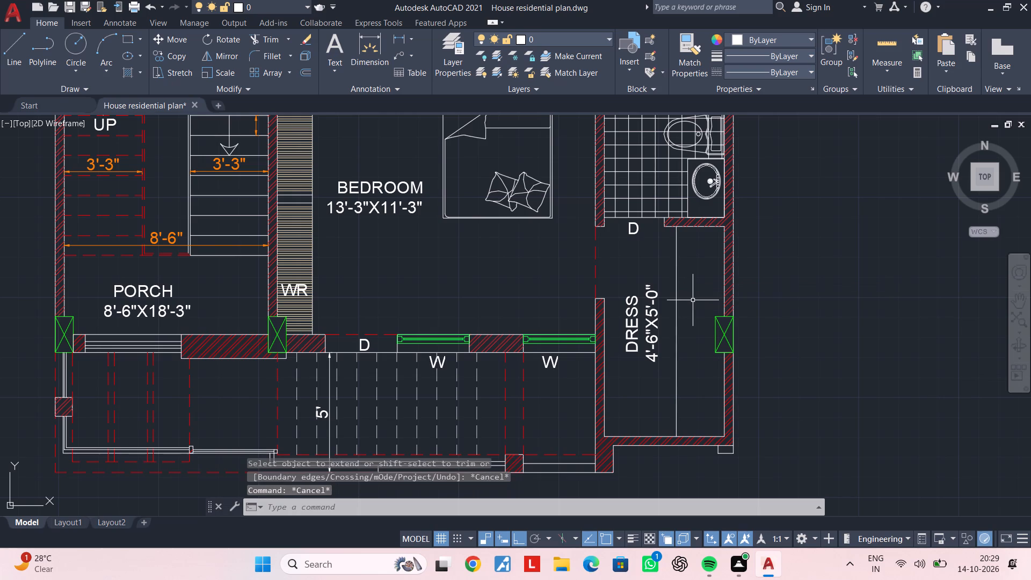
# Offset the extended dress room line 2" toward the outer wall.
pyautogui.write('OF 2"')
pyautogui.press('Return')
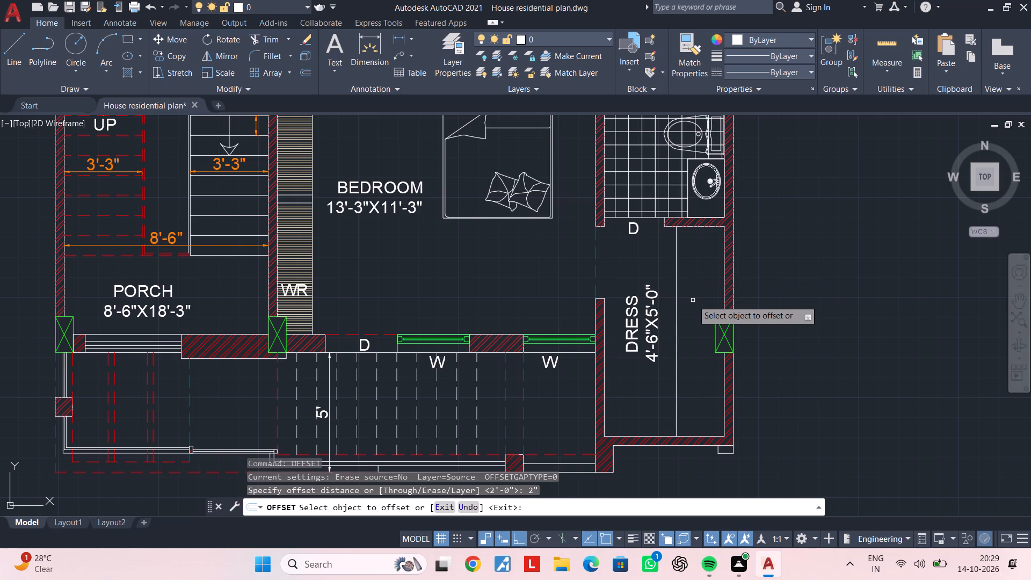
pyautogui.click(676, 300)
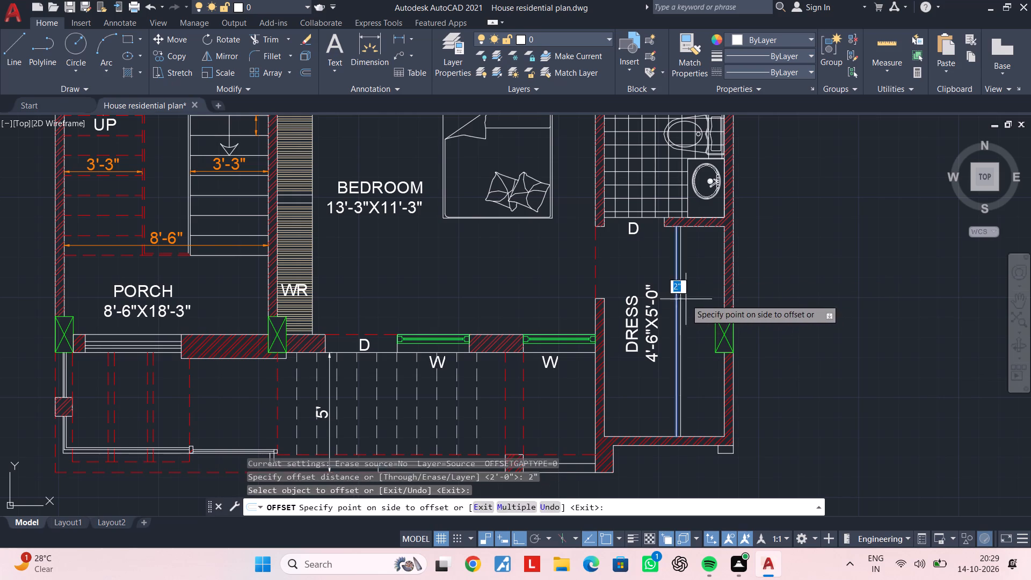
pyautogui.click(686, 299)
pyautogui.press('Escape')
# Copy the top eight horizontal lines of the original plan's dress-room wardrobe horizontally into the 2' wardrobe strip of the duplicated plan.
pyautogui.scroll(-2, 686, 281)
pyautogui.moveTo(688, 282); pyautogui.dragTo(690, 334, button='middle')
pyautogui.scroll(4, 538, 252)
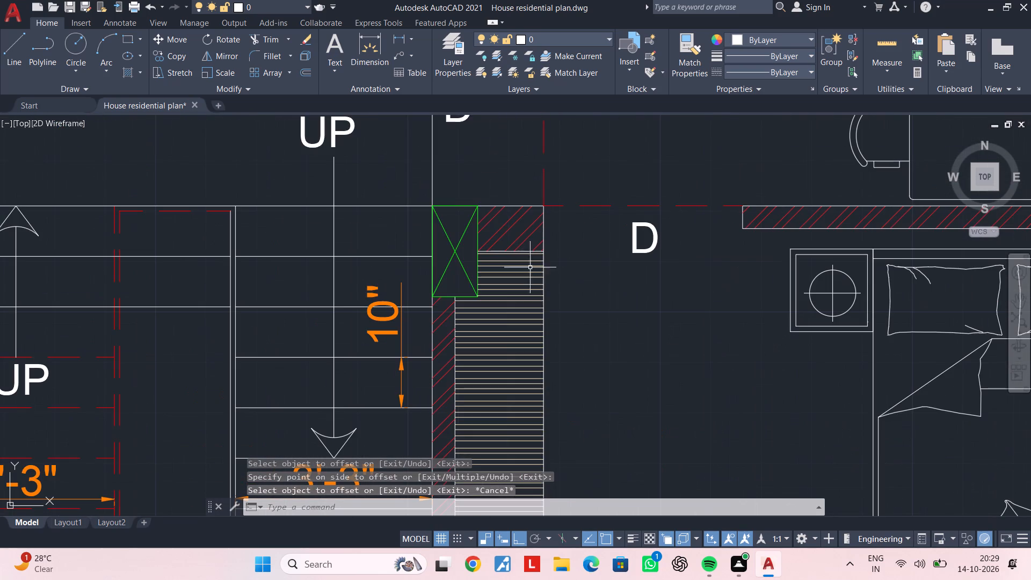
pyautogui.scroll(-2, 608, 284)
pyautogui.moveTo(481, 280); pyautogui.dragTo(454, 285, button='middle')
pyautogui.moveTo(727, 297); pyautogui.dragTo(476, 249, button='middle')
pyautogui.moveTo(559, 280); pyautogui.dragTo(558, 280, button='middle')
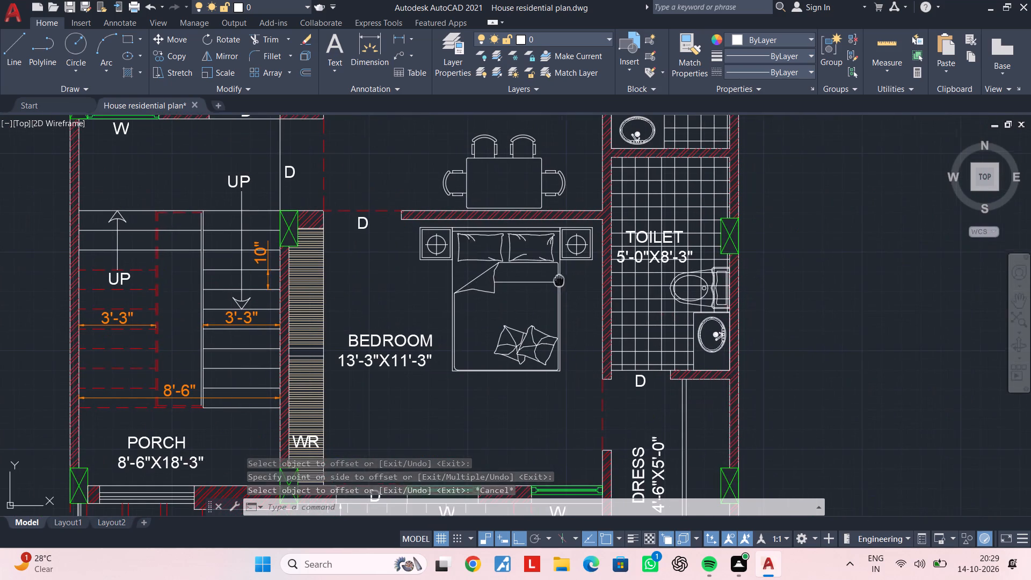
pyautogui.moveTo(558, 280); pyautogui.dragTo(534, 266, button='middle')
pyautogui.moveTo(674, 306); pyautogui.dragTo(681, 397, button='middle')
pyautogui.scroll(-1, 662, 367)
pyautogui.moveTo(664, 361); pyautogui.dragTo(778, 284, button='middle')
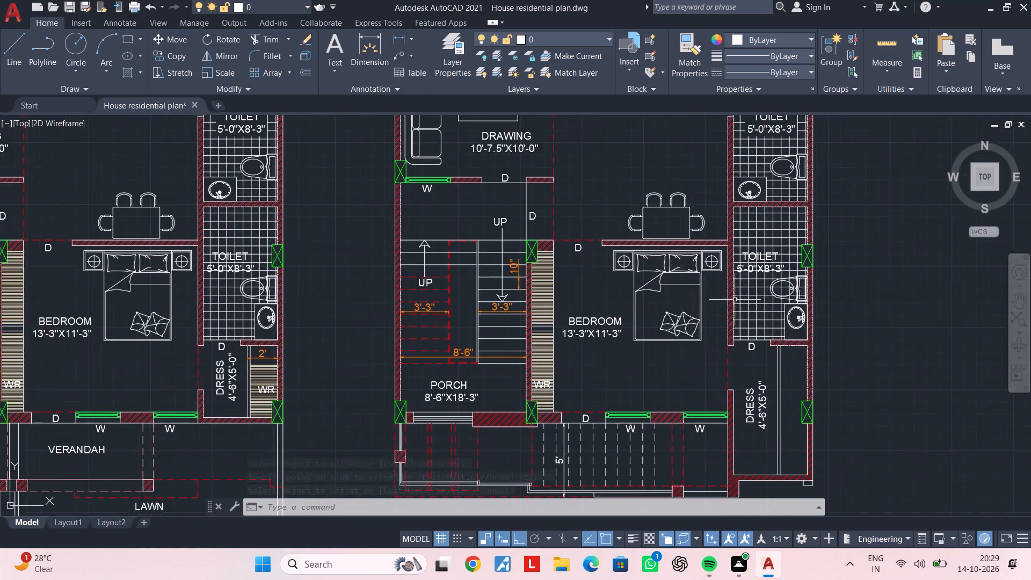
pyautogui.scroll(-1, 510, 307)
pyautogui.moveTo(518, 306); pyautogui.dragTo(689, 284, button='middle')
pyautogui.scroll(6, 527, 330)
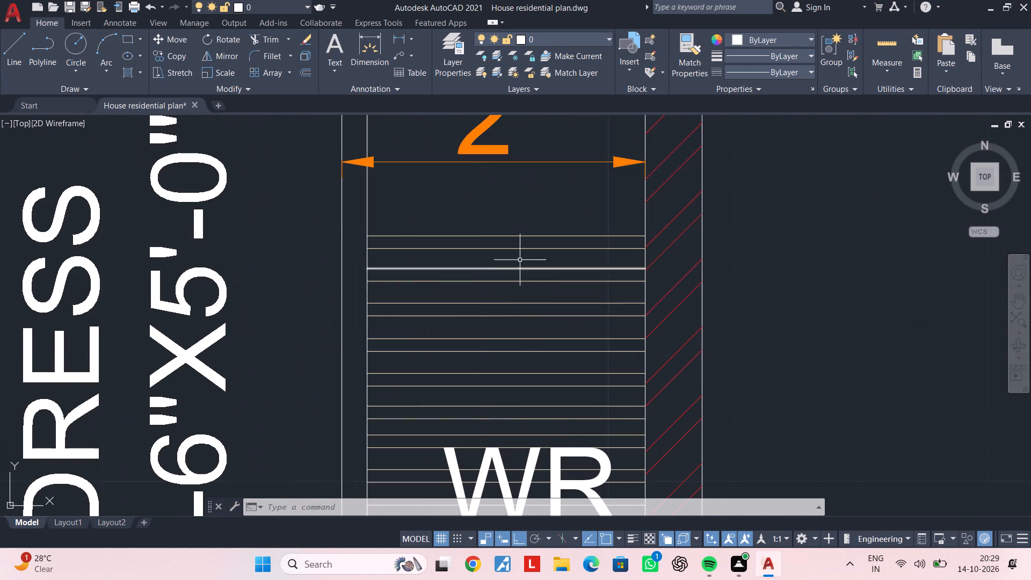
pyautogui.click(522, 228)
pyautogui.click(495, 371)
pyautogui.write('CO')
pyautogui.press('space')
pyautogui.click(647, 238)
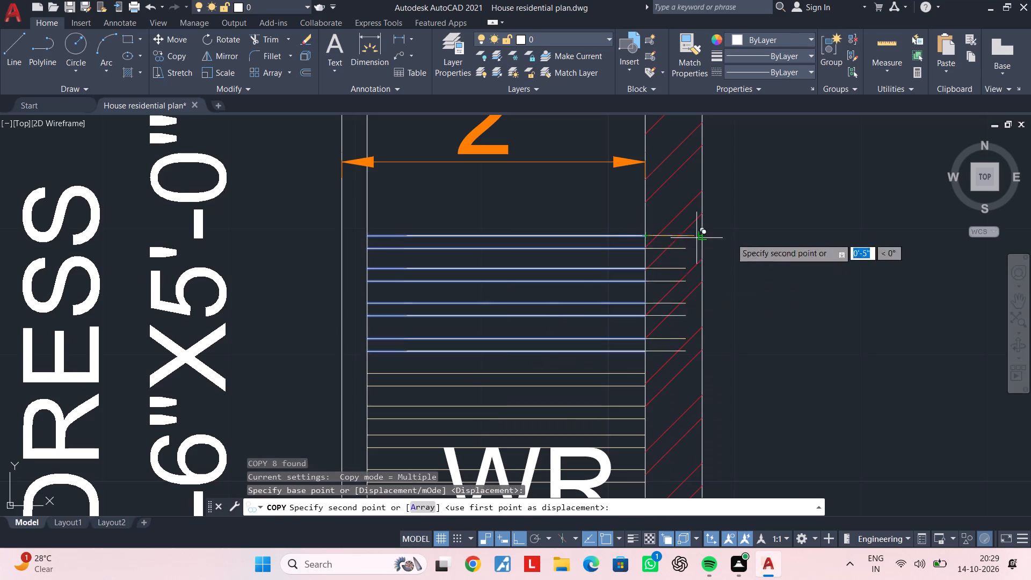
pyautogui.scroll(-3, 893, 234)
pyautogui.moveTo(938, 234); pyautogui.dragTo(441, 235, button='middle')
pyautogui.moveTo(771, 231); pyautogui.dragTo(549, 238, button='middle')
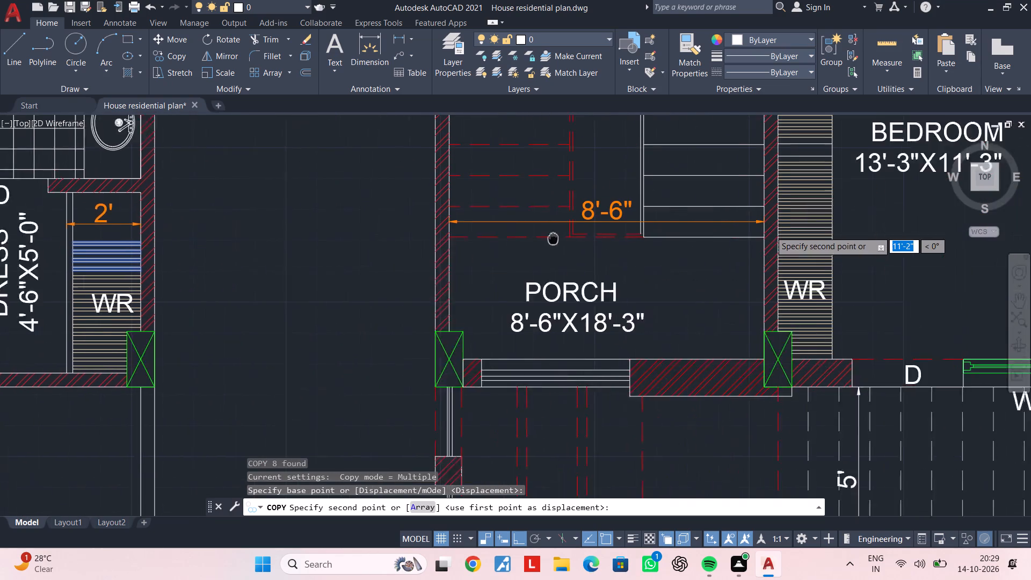
pyautogui.moveTo(549, 238); pyautogui.dragTo(525, 244, button='middle')
pyautogui.moveTo(822, 243); pyautogui.dragTo(430, 243, button='middle')
pyautogui.scroll(-1, 694, 251)
pyautogui.moveTo(692, 251); pyautogui.dragTo(427, 248, button='middle')
pyautogui.scroll(1, 627, 246)
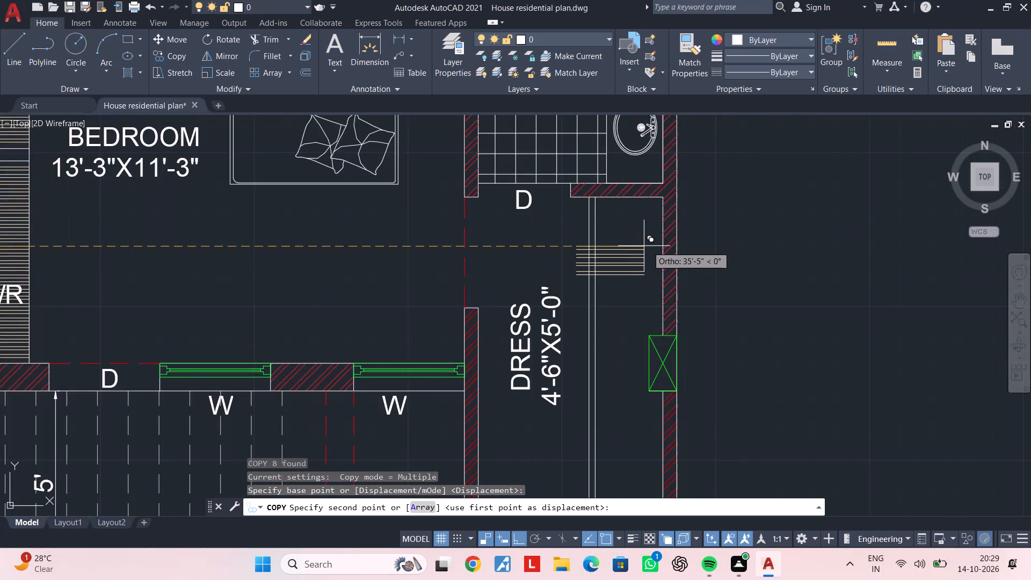
pyautogui.scroll(3, 656, 245)
pyautogui.click(675, 251)
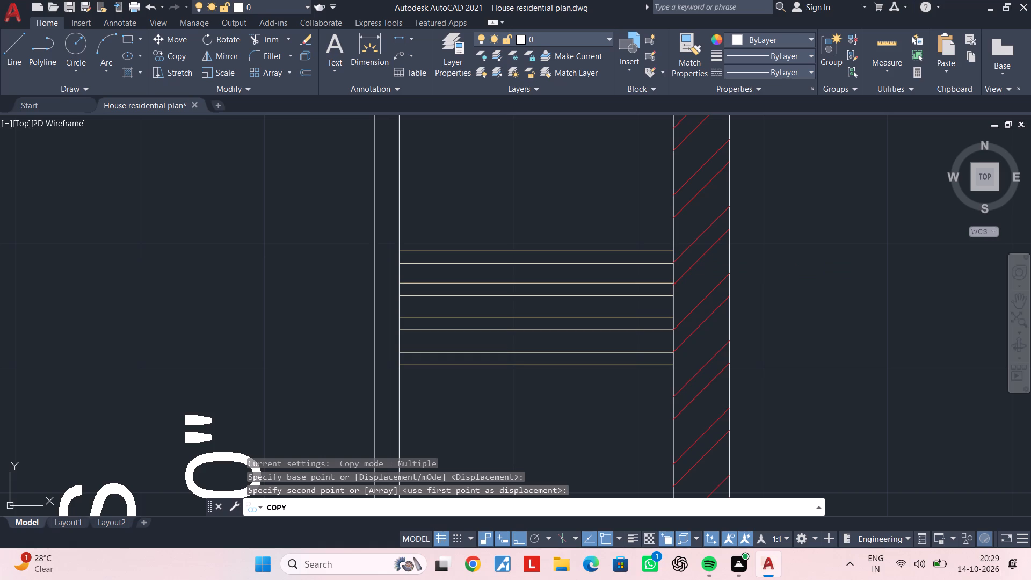
pyautogui.scroll(-4, 623, 280)
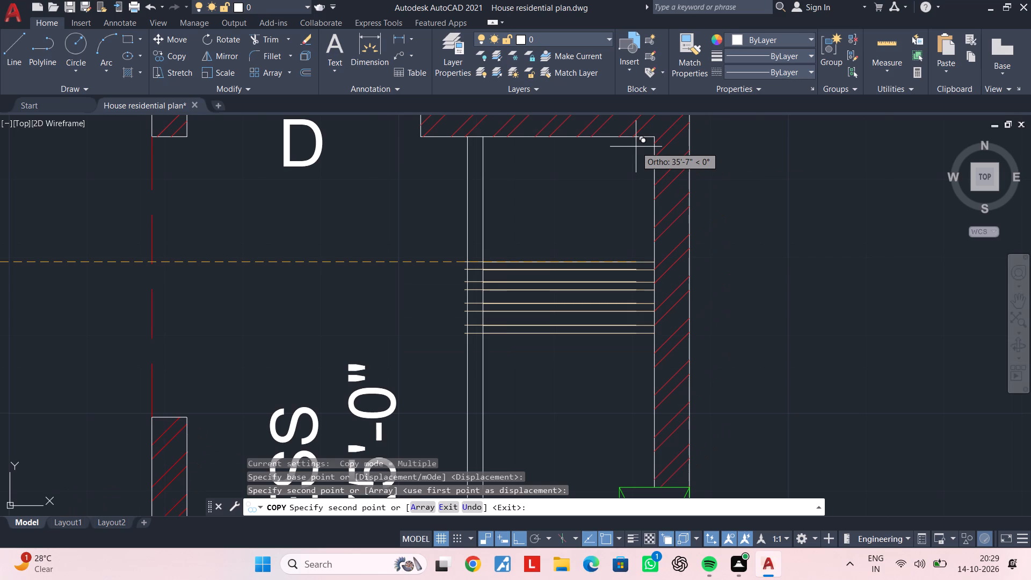
pyautogui.press('Escape')
pyautogui.press('Escape')
pyautogui.press('Escape')
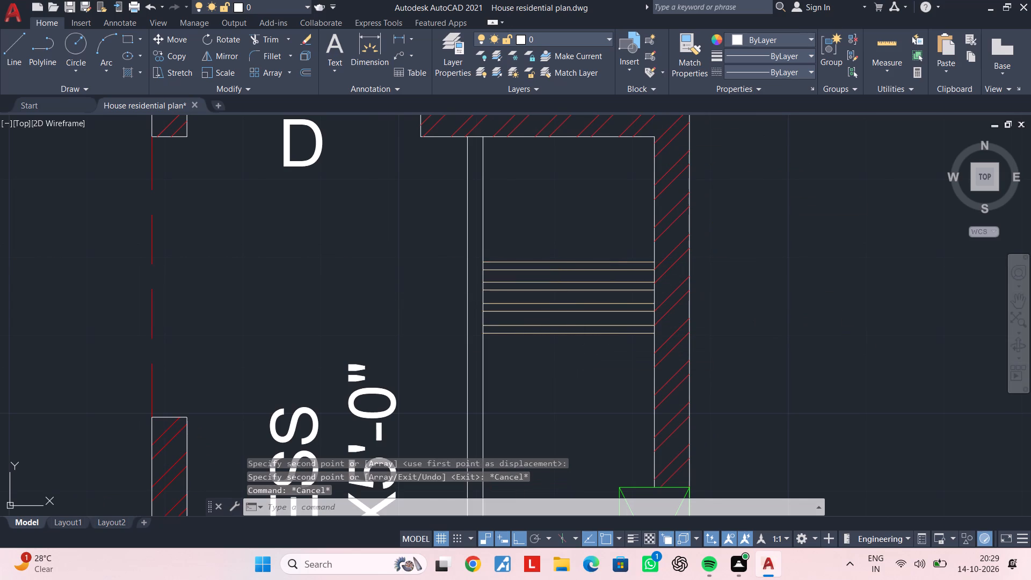
pyautogui.press('Escape')
pyautogui.press('Escape')
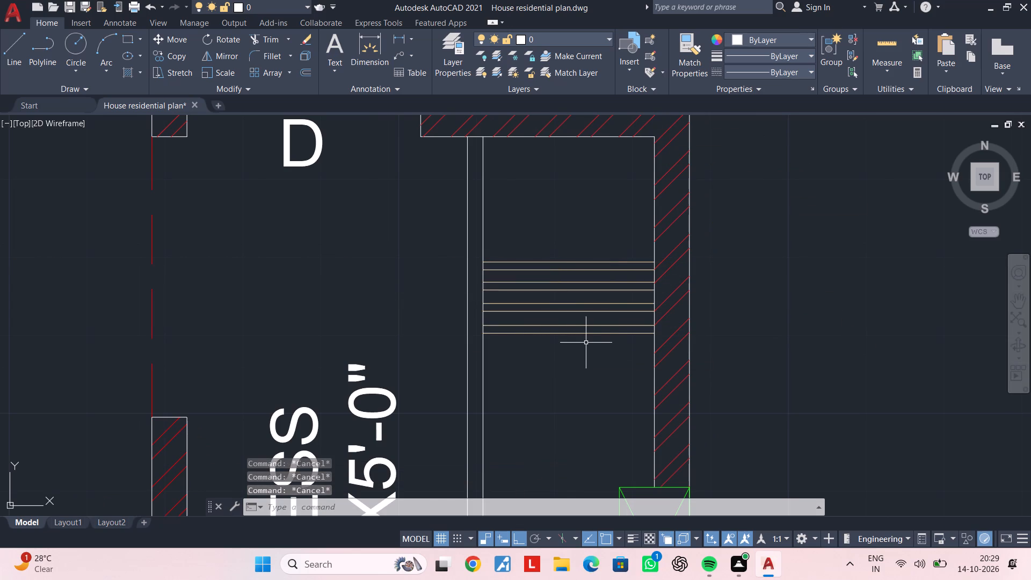
pyautogui.press('Escape')
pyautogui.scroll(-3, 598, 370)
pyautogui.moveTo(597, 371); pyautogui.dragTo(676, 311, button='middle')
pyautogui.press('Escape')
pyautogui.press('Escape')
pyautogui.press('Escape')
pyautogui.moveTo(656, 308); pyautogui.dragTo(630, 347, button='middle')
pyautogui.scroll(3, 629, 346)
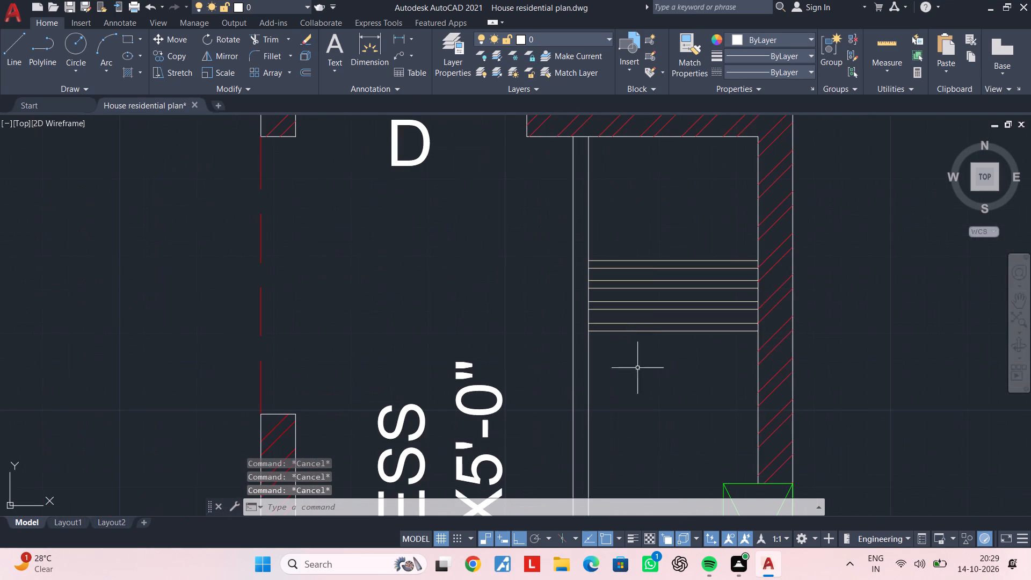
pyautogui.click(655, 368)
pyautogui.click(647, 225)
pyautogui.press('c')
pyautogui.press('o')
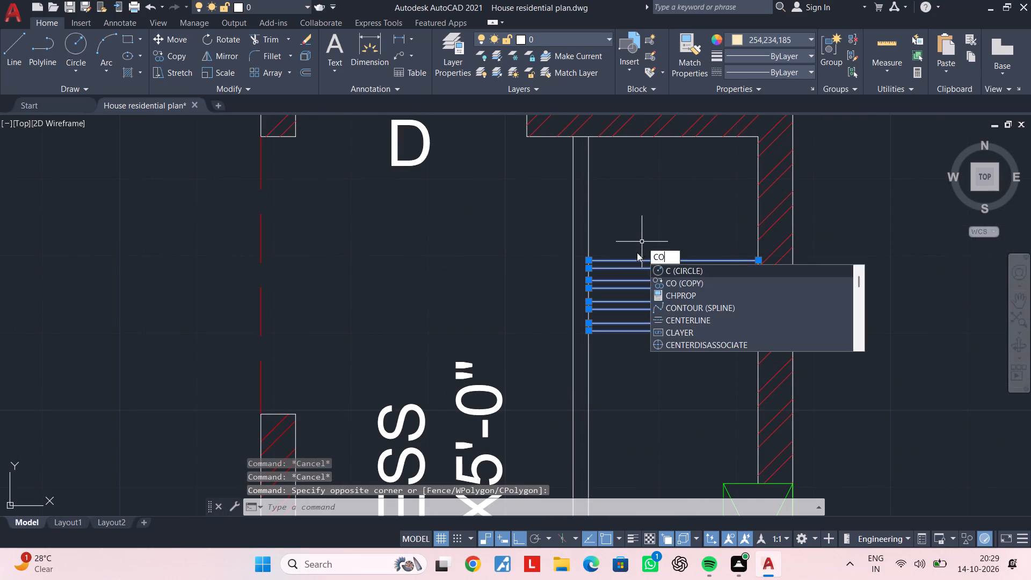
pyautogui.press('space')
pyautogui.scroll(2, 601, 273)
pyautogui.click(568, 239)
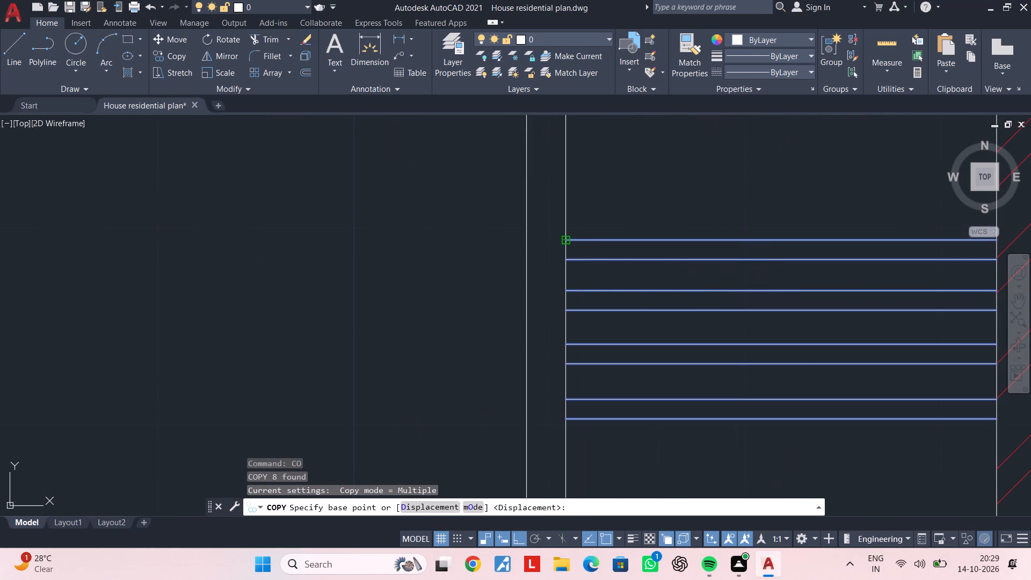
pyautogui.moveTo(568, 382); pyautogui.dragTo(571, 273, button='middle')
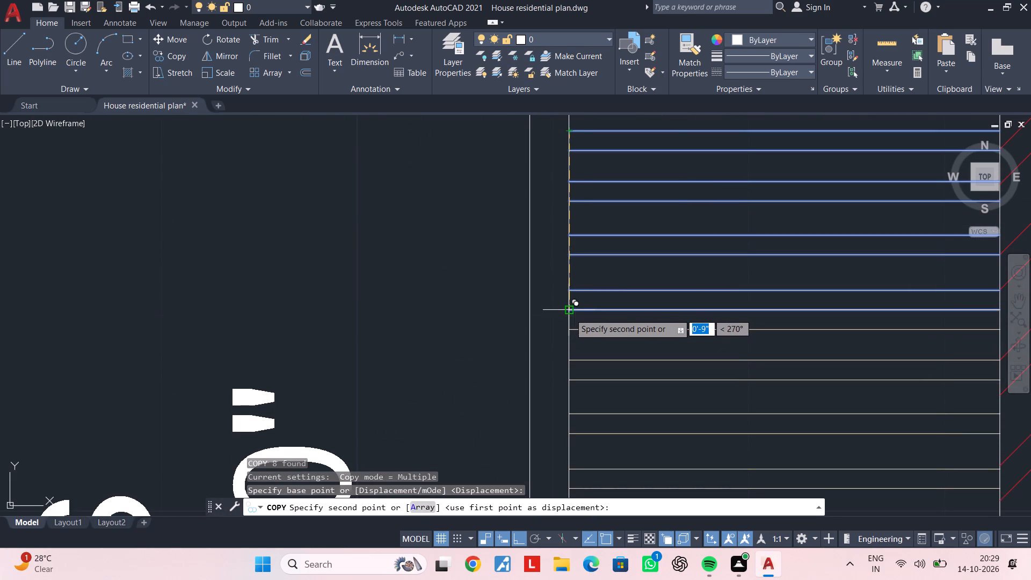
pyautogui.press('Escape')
# Copy the eight wardrobe lines straight down to form a second set directly below them in the dress-room strip.
pyautogui.scroll(-1, 575, 306)
pyautogui.moveTo(577, 309); pyautogui.dragTo(576, 362, button='middle')
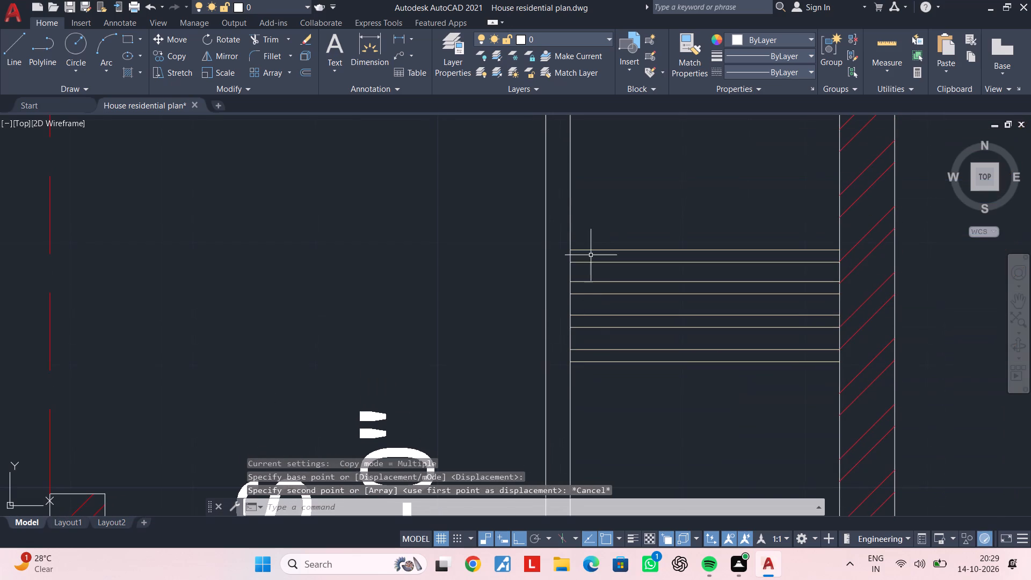
pyautogui.click(608, 213)
pyautogui.click(589, 399)
pyautogui.write('CO')
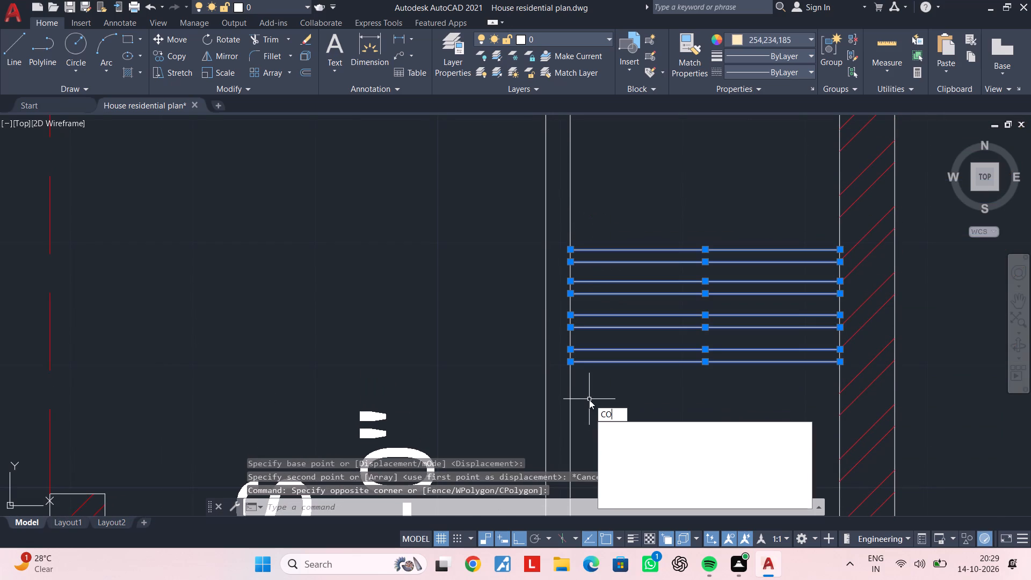
pyautogui.press('space')
pyautogui.click(569, 265)
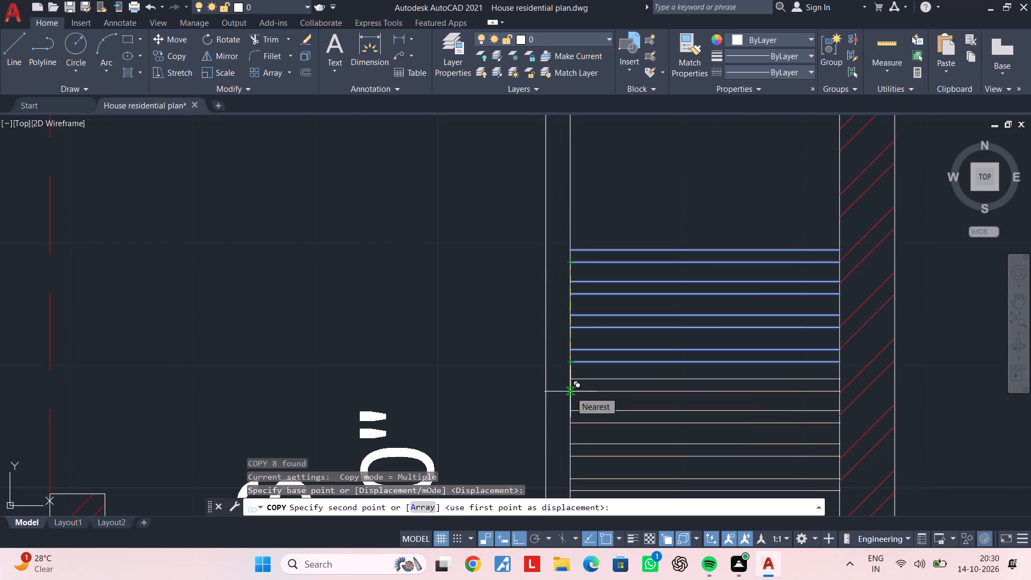
pyautogui.click(570, 392)
pyautogui.scroll(-1, 614, 393)
pyautogui.moveTo(616, 389); pyautogui.dragTo(591, 237, button='middle')
pyautogui.press('Escape')
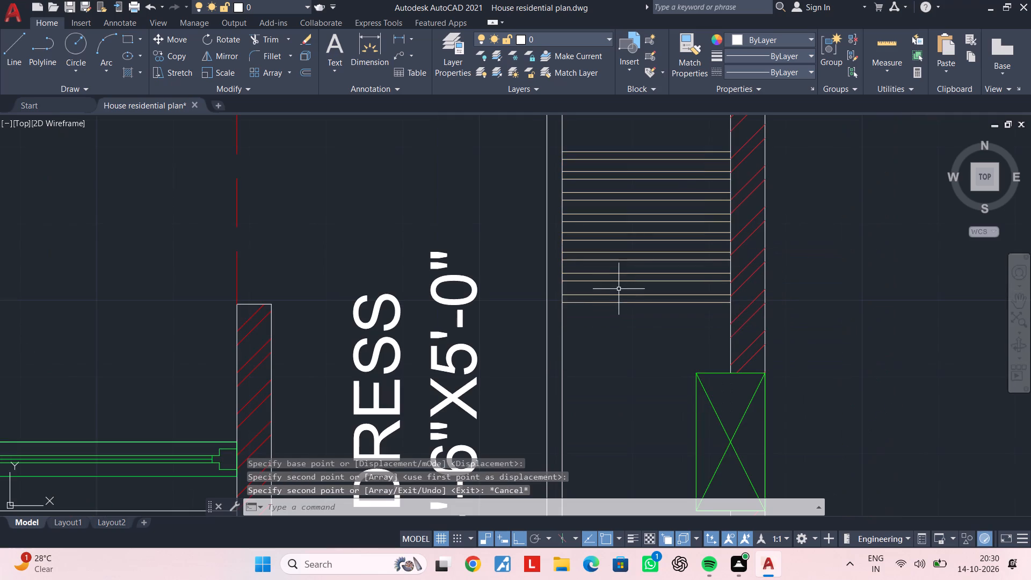
# Copy the fourteen wardrobe lines below the top pair straight down by 1'-7".
pyautogui.click(628, 329)
pyautogui.moveTo(589, 184); pyautogui.dragTo(591, 239, button='middle')
pyautogui.click(587, 227)
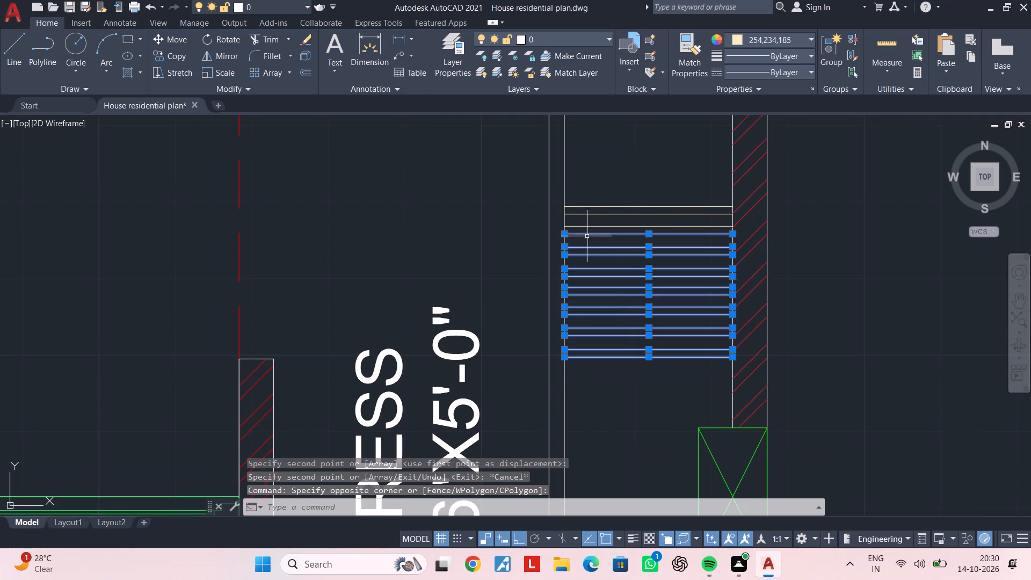
pyautogui.scroll(2, 590, 249)
pyautogui.click(598, 208)
pyautogui.click(587, 182)
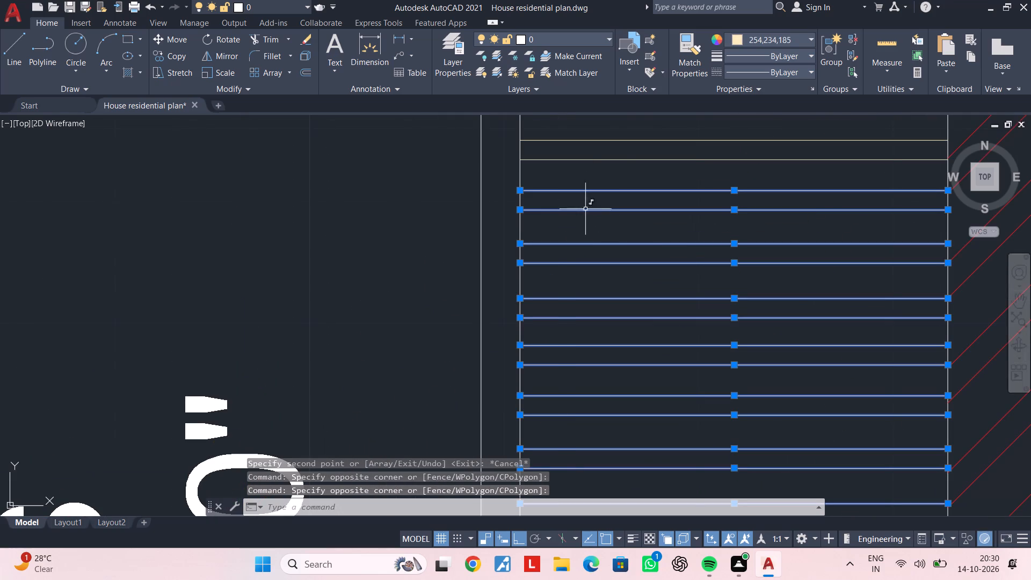
pyautogui.press('c')
pyautogui.press('o')
pyautogui.press('space')
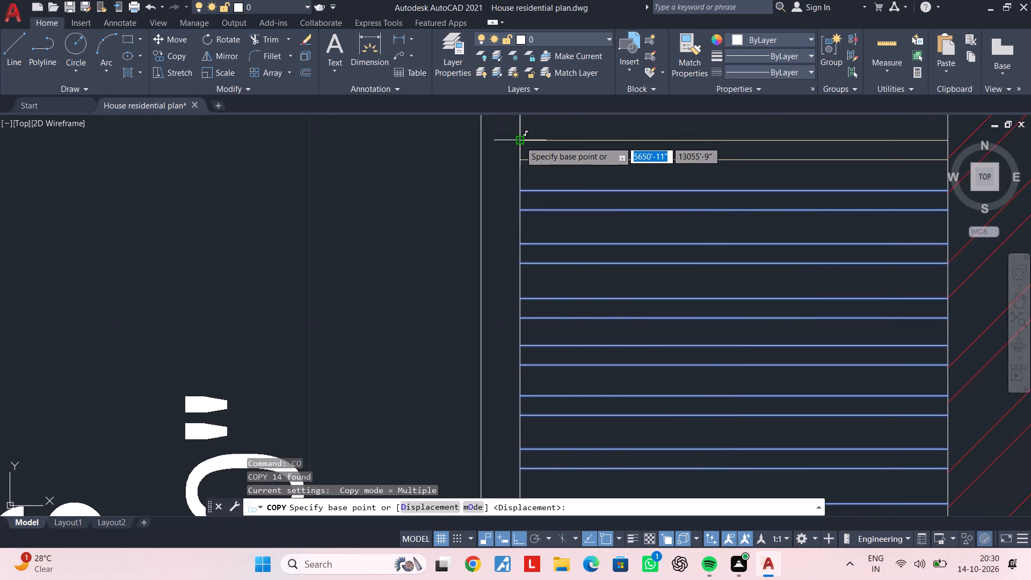
pyautogui.click(520, 157)
pyautogui.moveTo(525, 292); pyautogui.dragTo(528, 107, button='middle')
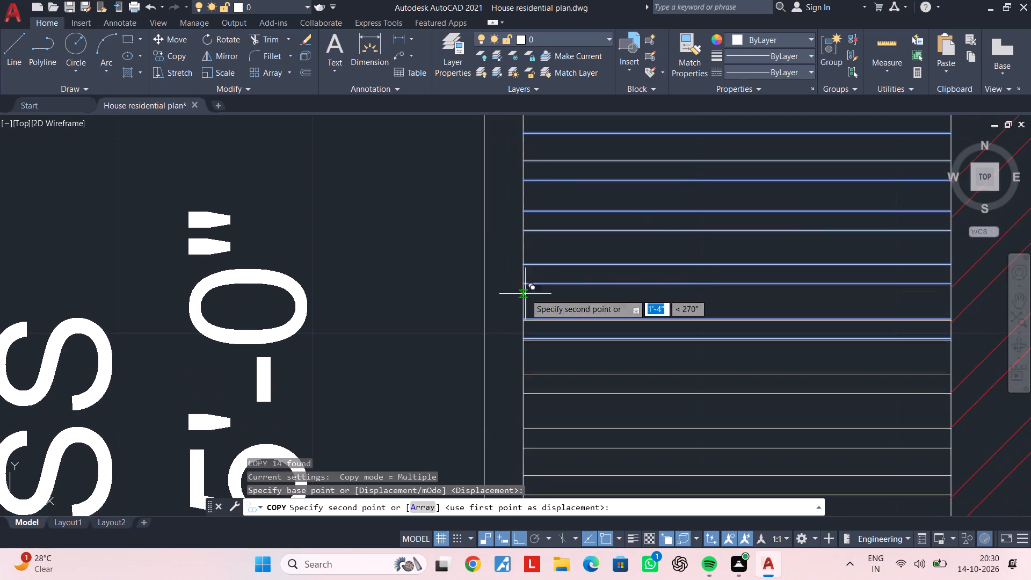
pyautogui.scroll(1, 520, 345)
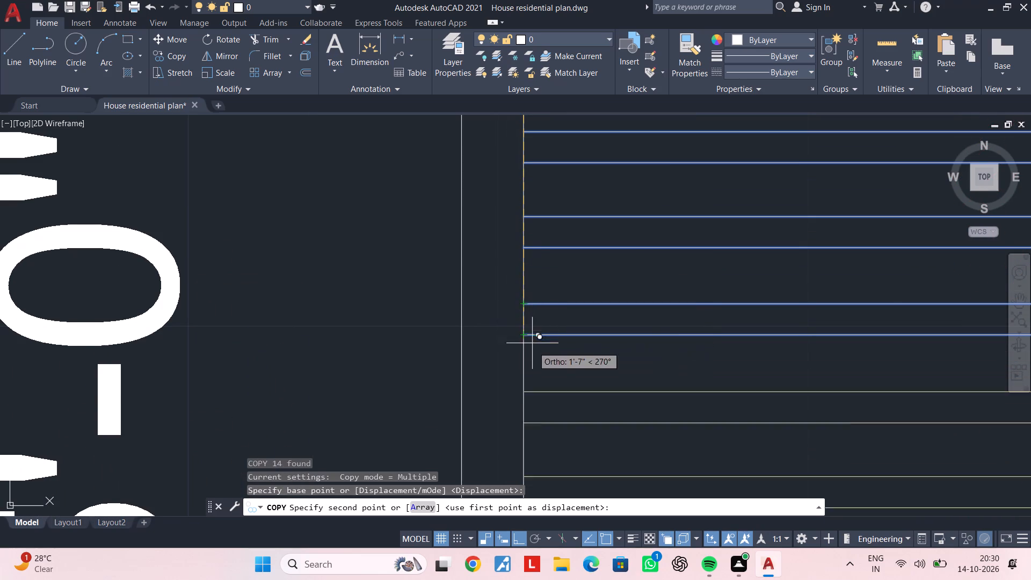
pyautogui.scroll(-1, 533, 358)
pyautogui.scroll(2, 533, 351)
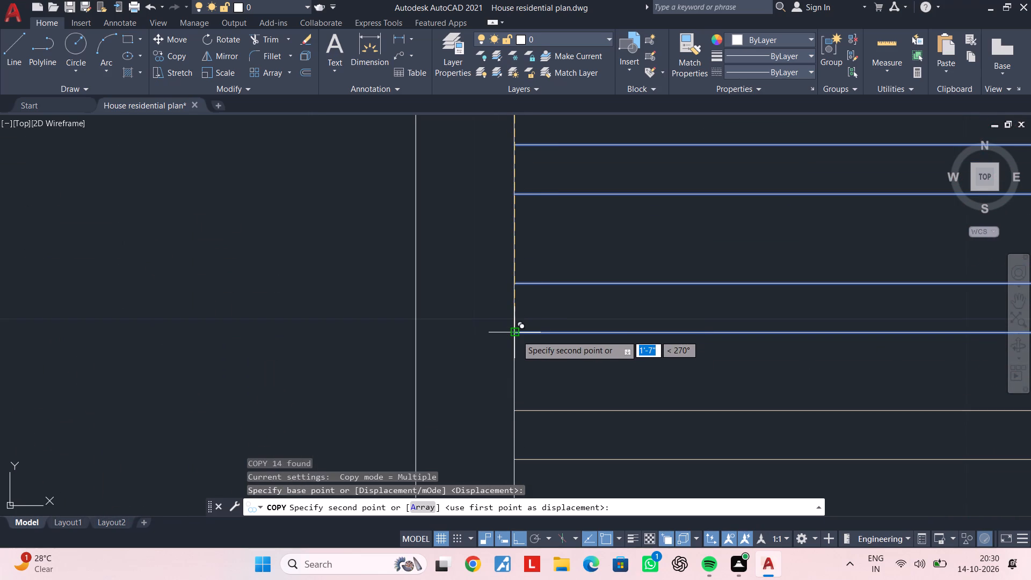
pyautogui.click(517, 334)
# Place three more copies of the fourteen-line set successively down the dress-room wardrobe, the last at 6'-3", filling it to the front wall.
pyautogui.scroll(-9, 607, 346)
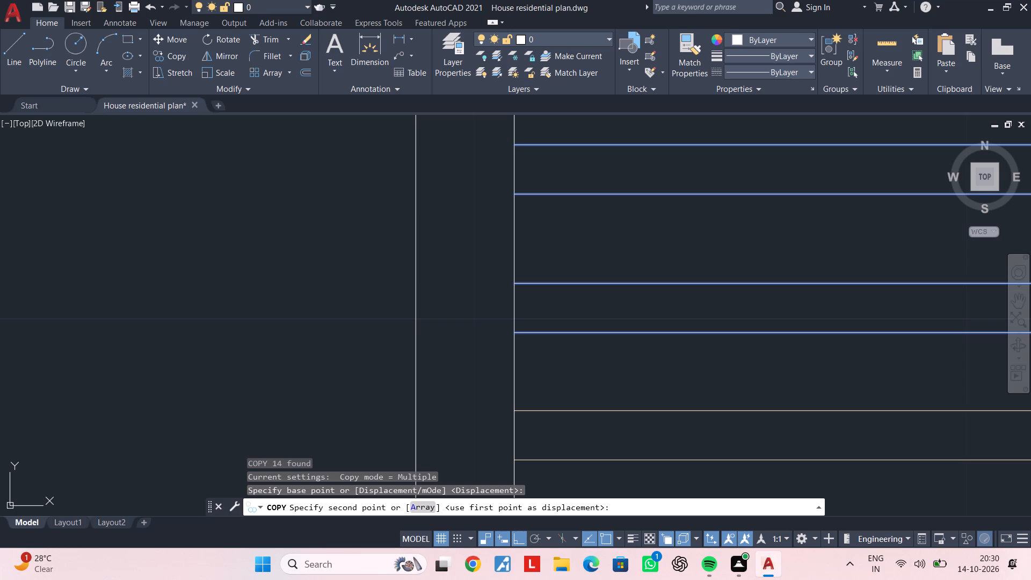
pyautogui.scroll(-9, 652, 346)
pyautogui.moveTo(668, 340); pyautogui.dragTo(670, 245, button='middle')
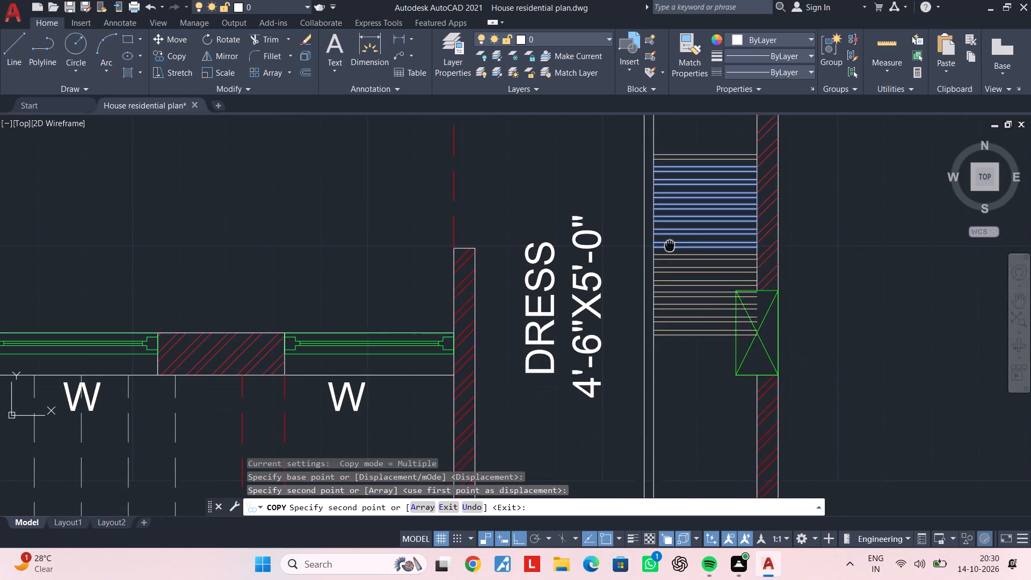
pyautogui.moveTo(670, 245); pyautogui.dragTo(669, 229, button='middle')
pyautogui.scroll(4, 655, 335)
pyautogui.click(625, 222)
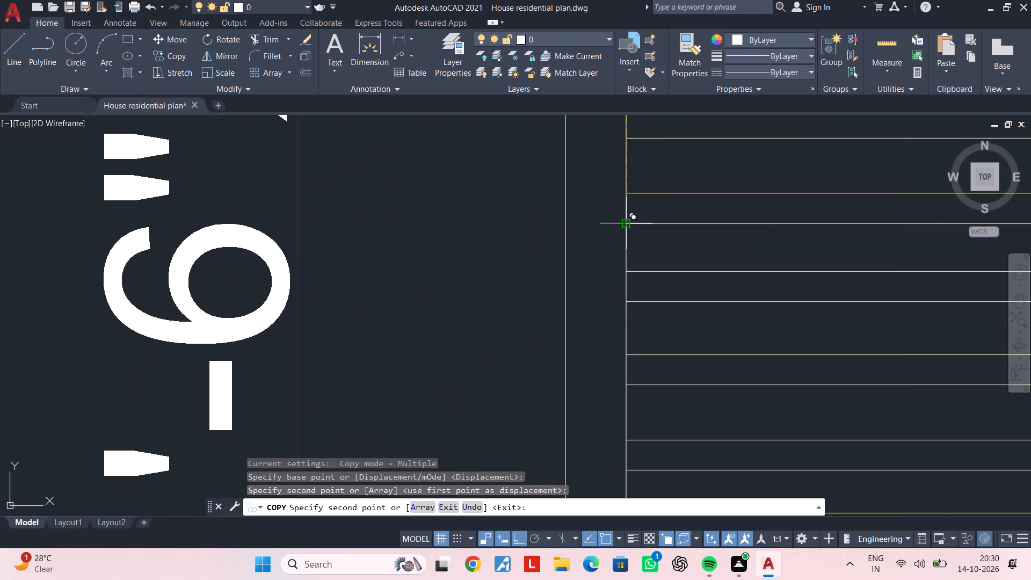
pyautogui.scroll(-10, 640, 364)
pyautogui.moveTo(675, 381); pyautogui.dragTo(678, 248, button='middle')
pyautogui.scroll(3, 677, 259)
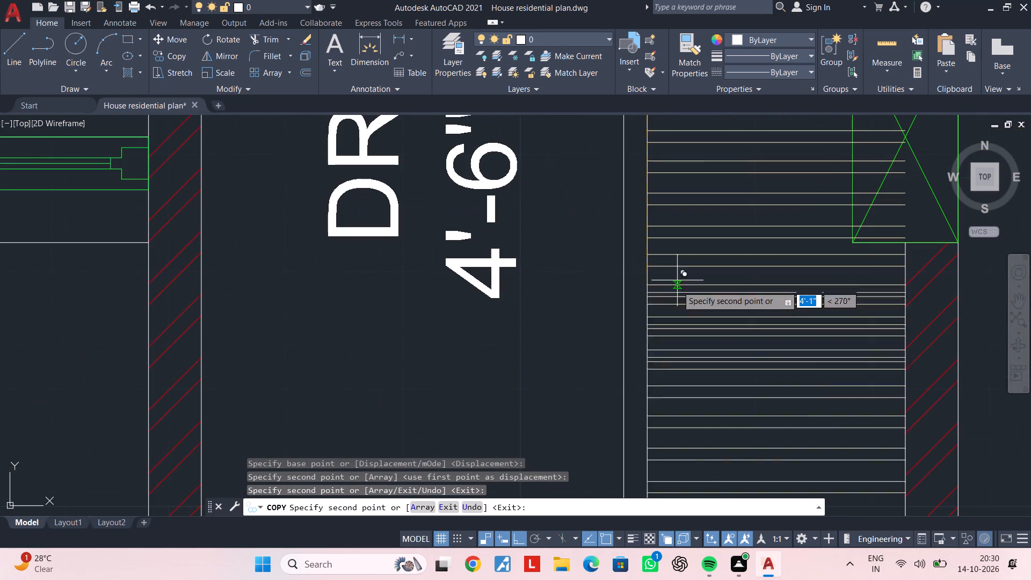
pyautogui.scroll(1, 657, 341)
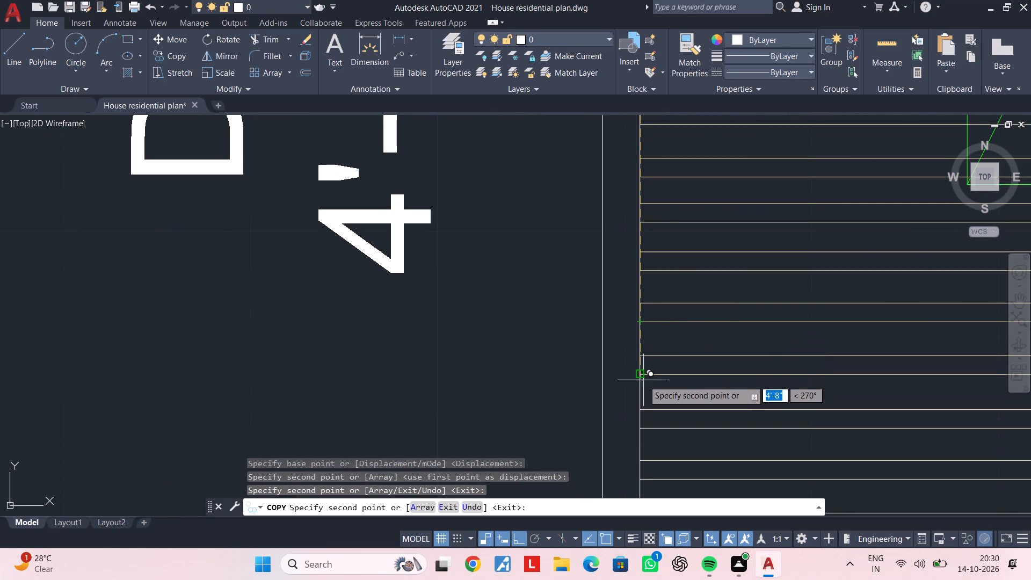
pyautogui.click(640, 371)
pyautogui.scroll(-6, 684, 388)
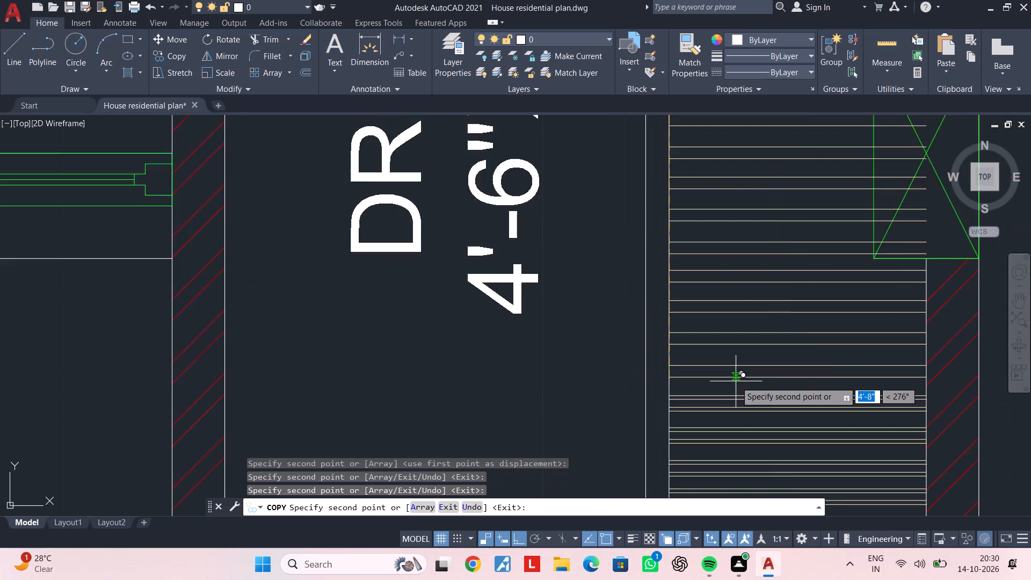
pyautogui.scroll(-2, 736, 381)
pyautogui.moveTo(740, 380); pyautogui.dragTo(709, 253, button='middle')
pyautogui.scroll(3, 686, 365)
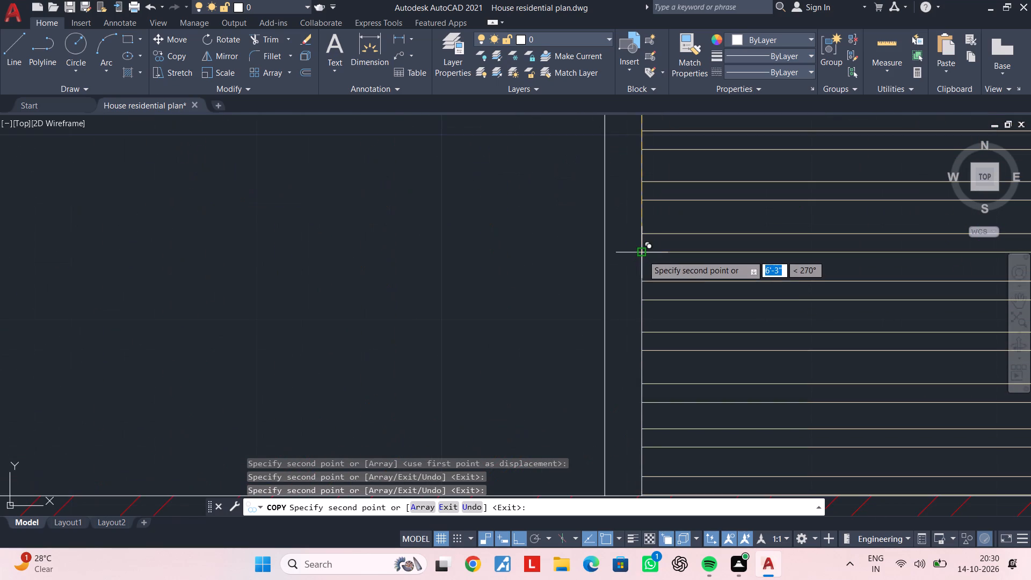
pyautogui.click(639, 252)
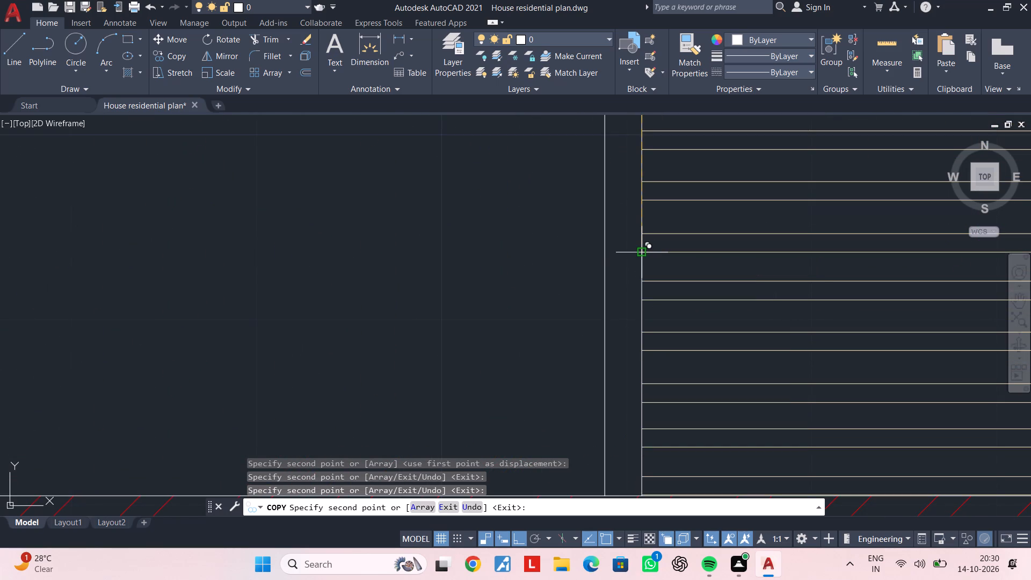
pyautogui.press('Escape')
pyautogui.scroll(-3, 706, 323)
pyautogui.moveTo(718, 328); pyautogui.dragTo(680, 257, button='middle')
pyautogui.press('Escape')
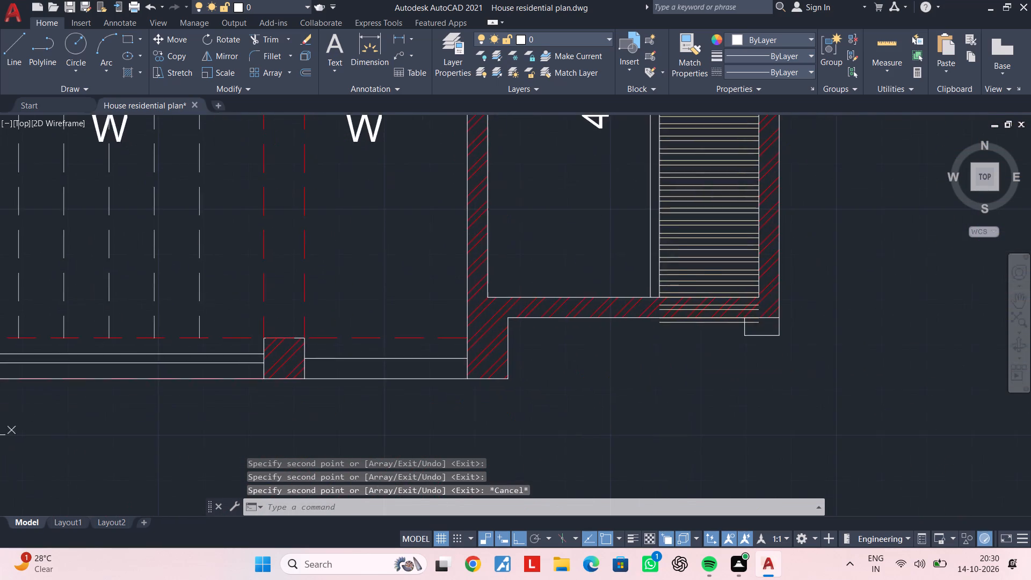
pyautogui.scroll(3, 684, 295)
pyautogui.scroll(1, 636, 300)
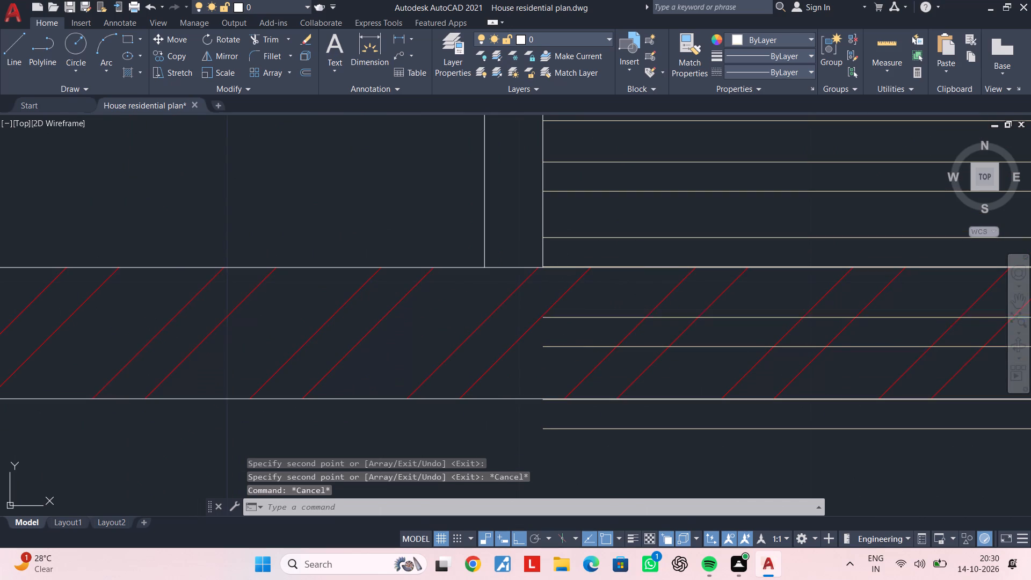
# Delete the three surplus wardrobe lines that fall within and beyond the duplicated dress room's front wall.
pyautogui.click(590, 316)
pyautogui.click(570, 347)
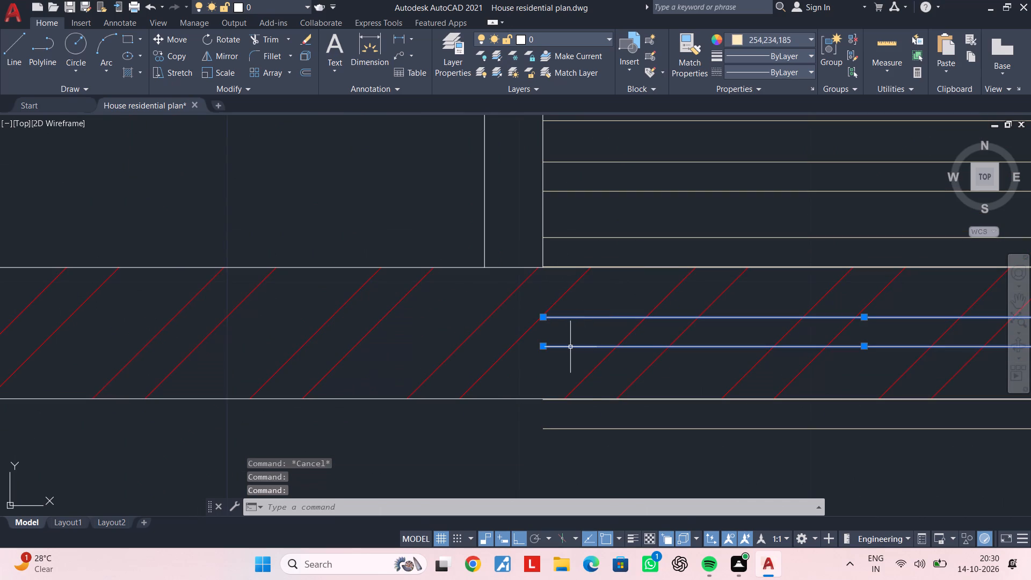
pyautogui.press('Delete')
pyautogui.click(571, 428)
pyautogui.press('Delete')
# Trim the wardrobe lines out of the upper half of the green column beside the duplicated plan's dress room.
pyautogui.scroll(-3, 571, 428)
pyautogui.moveTo(599, 422); pyautogui.dragTo(582, 474, button='middle')
pyautogui.scroll(-1, 615, 295)
pyautogui.moveTo(615, 305); pyautogui.dragTo(600, 468, button='middle')
pyautogui.scroll(1, 643, 330)
pyautogui.moveTo(649, 327); pyautogui.dragTo(619, 330, button='middle')
pyautogui.press('Escape')
pyautogui.write('TR')
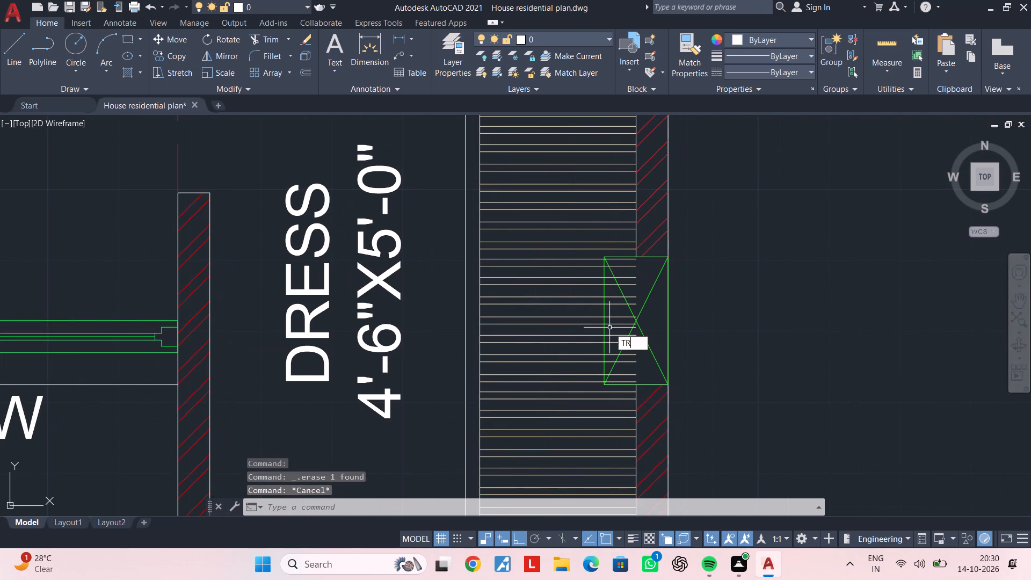
pyautogui.press('space')
pyautogui.scroll(2, 615, 277)
pyautogui.click(641, 232)
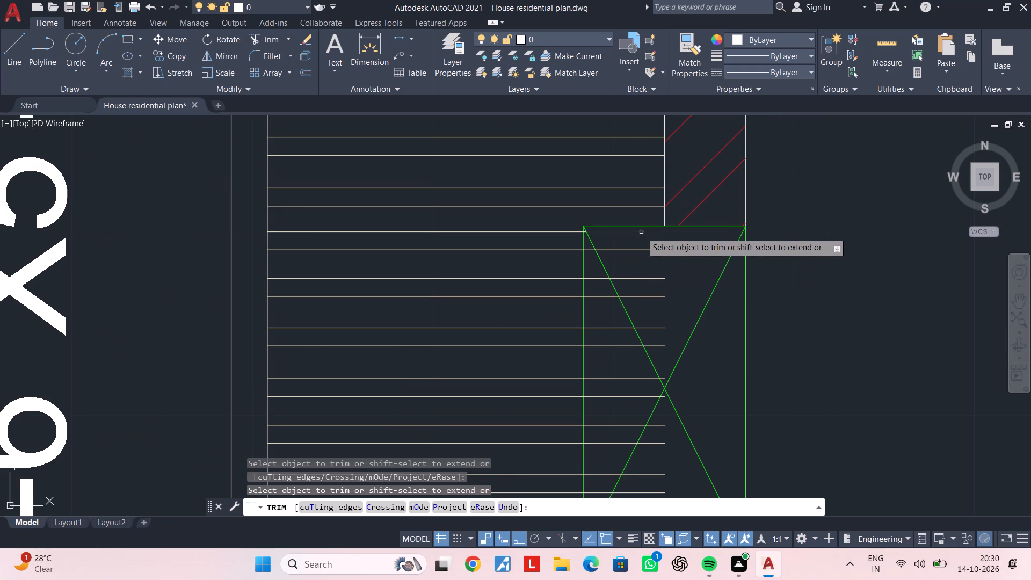
pyautogui.click(639, 248)
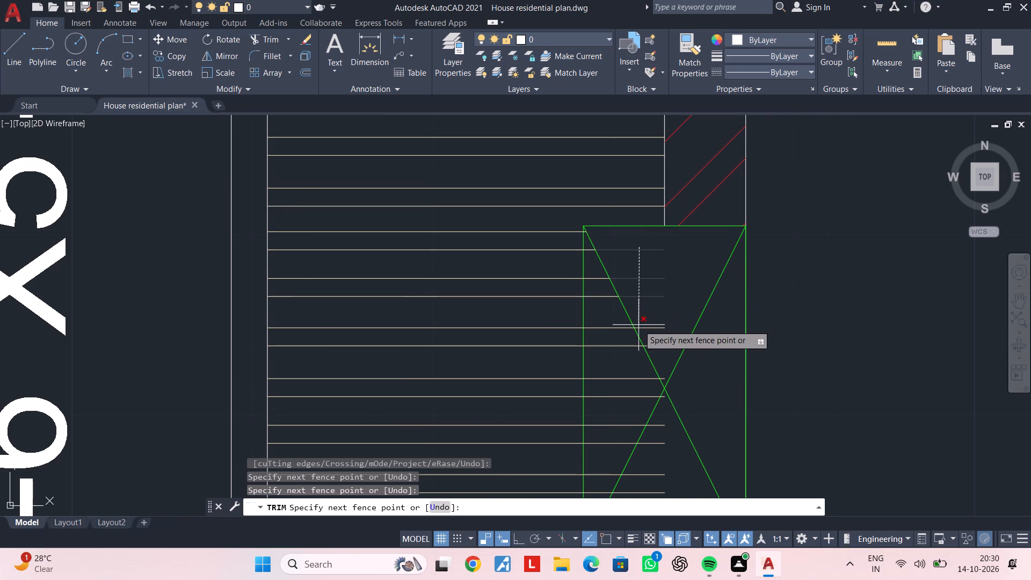
pyautogui.click(655, 329)
pyautogui.click(659, 346)
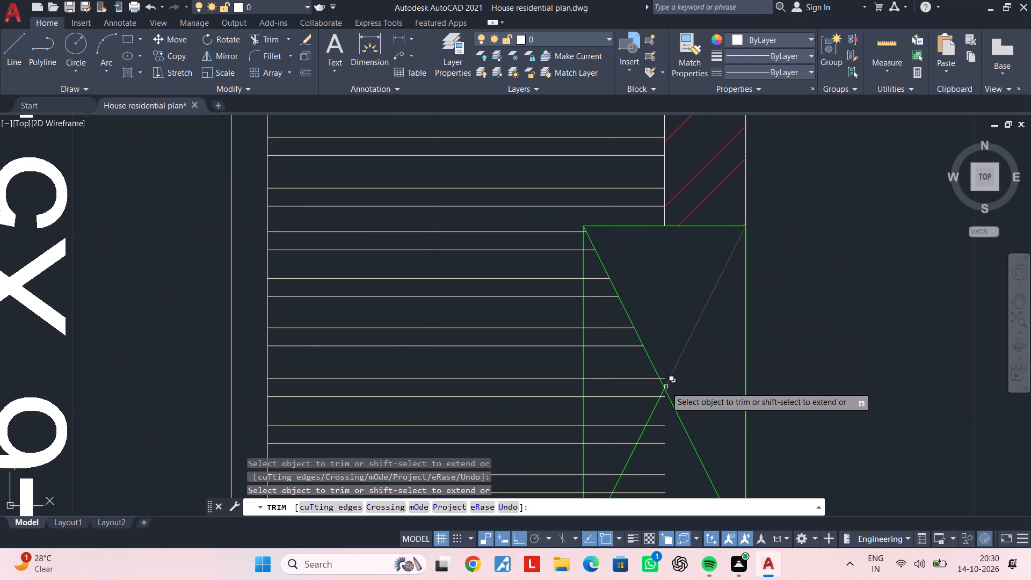
pyautogui.scroll(2, 666, 387)
pyautogui.moveTo(553, 441); pyautogui.dragTo(554, 434)
pyautogui.moveTo(531, 223); pyautogui.dragTo(550, 360, button='middle')
pyautogui.scroll(-1, 526, 308)
pyautogui.scroll(3, 509, 231)
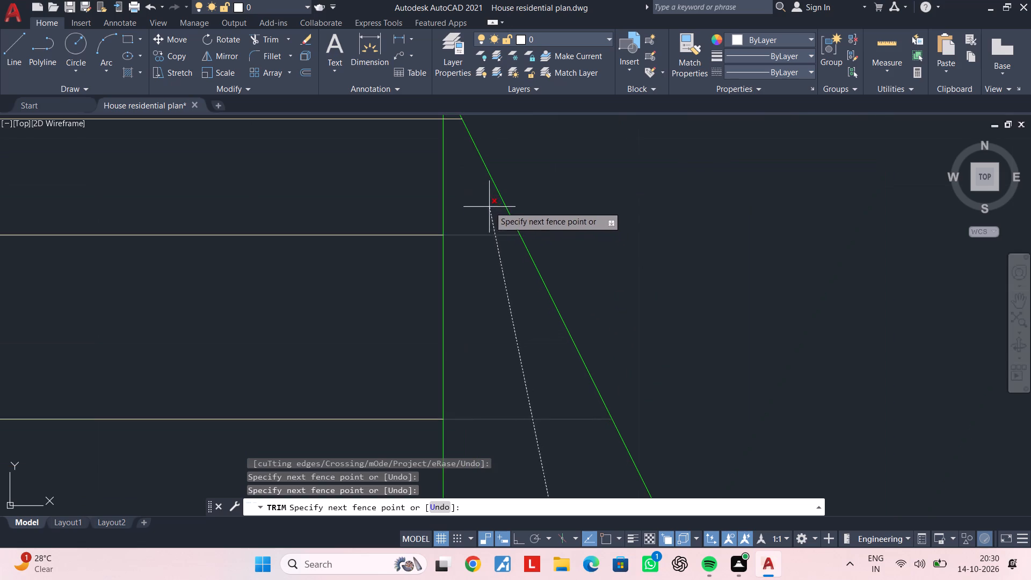
pyautogui.click(487, 205)
pyautogui.moveTo(485, 204); pyautogui.dragTo(499, 332, button='middle')
pyautogui.scroll(1, 479, 241)
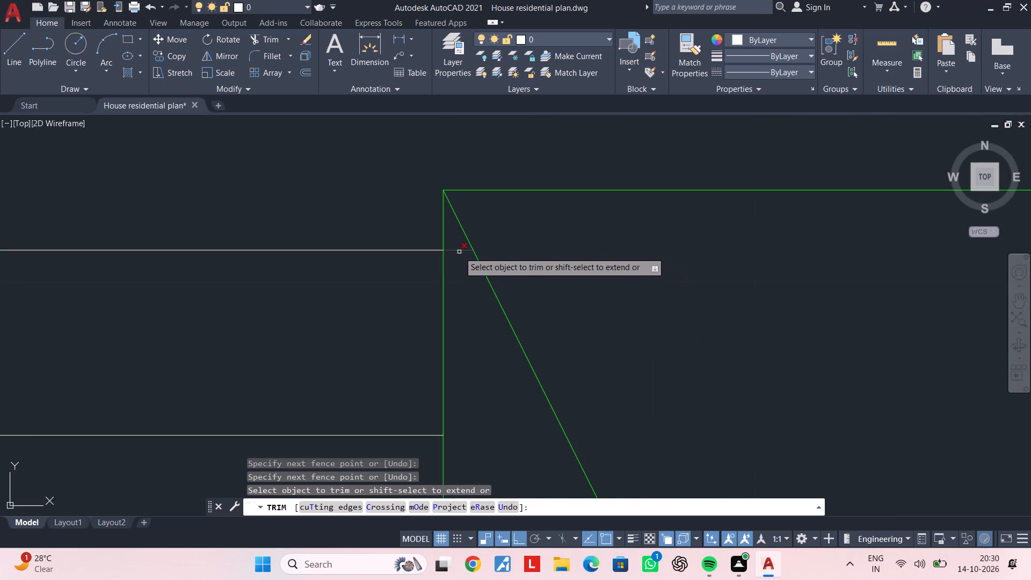
pyautogui.click(459, 252)
pyautogui.scroll(-4, 487, 313)
pyautogui.scroll(-2, 567, 375)
pyautogui.moveTo(575, 390); pyautogui.dragTo(585, 266, button='middle')
pyautogui.scroll(3, 604, 330)
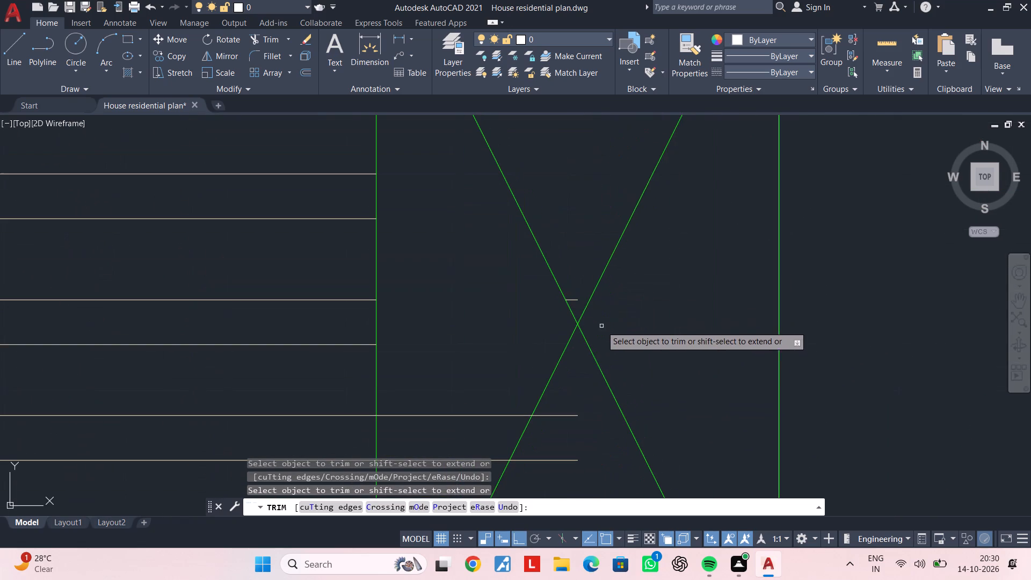
pyautogui.click(576, 299)
# Trim the wardrobe lines out of the lower half of the same column, including the leftover segments between its diagonals.
pyautogui.moveTo(535, 347); pyautogui.dragTo(584, 212, button='middle')
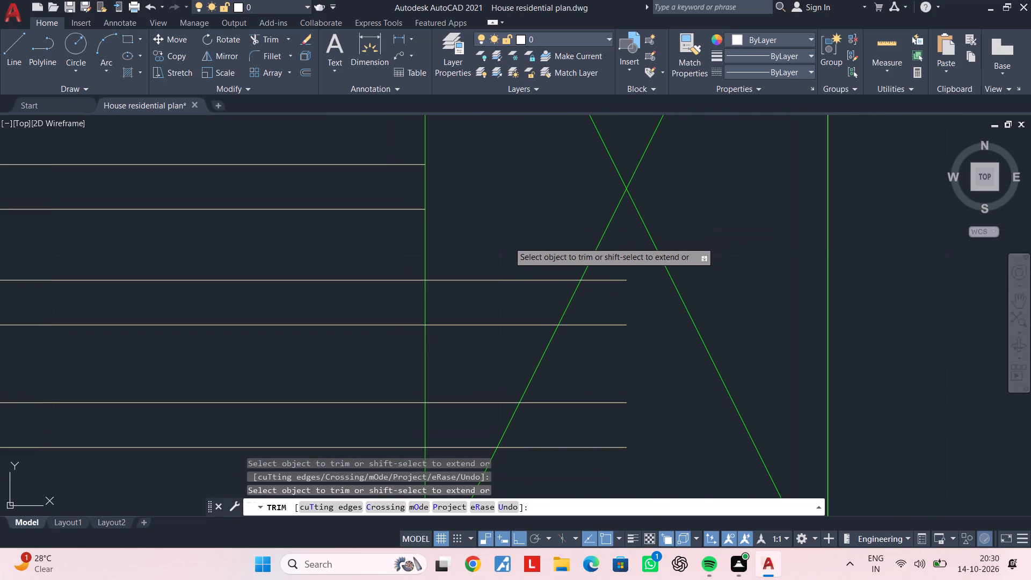
pyautogui.click(509, 242)
pyautogui.scroll(-3, 489, 339)
pyautogui.moveTo(488, 340); pyautogui.dragTo(526, 245, button='middle')
pyautogui.scroll(3, 526, 248)
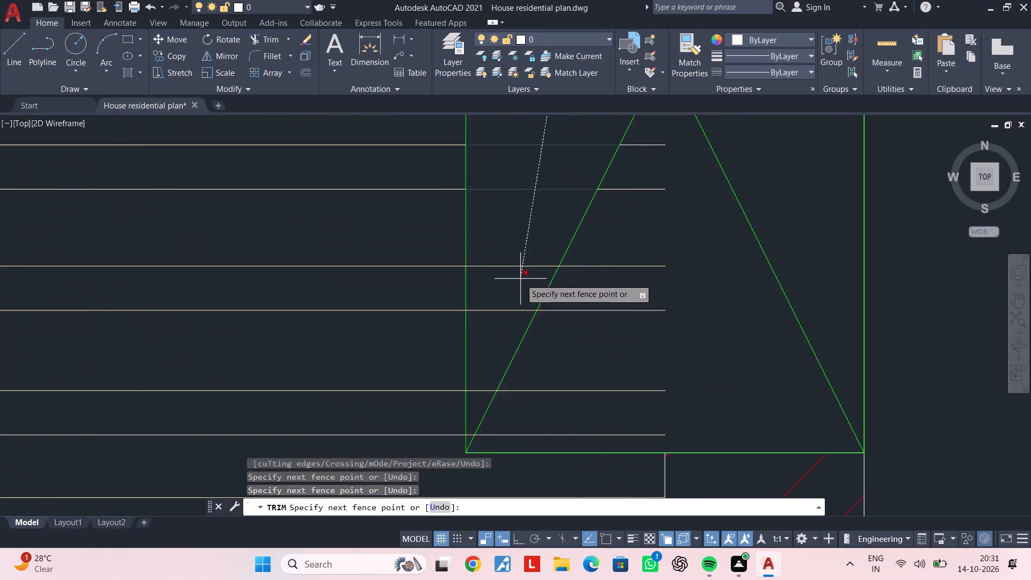
pyautogui.scroll(1, 520, 279)
pyautogui.moveTo(505, 301); pyautogui.dragTo(578, 174, button='middle')
pyautogui.moveTo(521, 343); pyautogui.dragTo(551, 250, button='middle')
pyautogui.scroll(2, 541, 285)
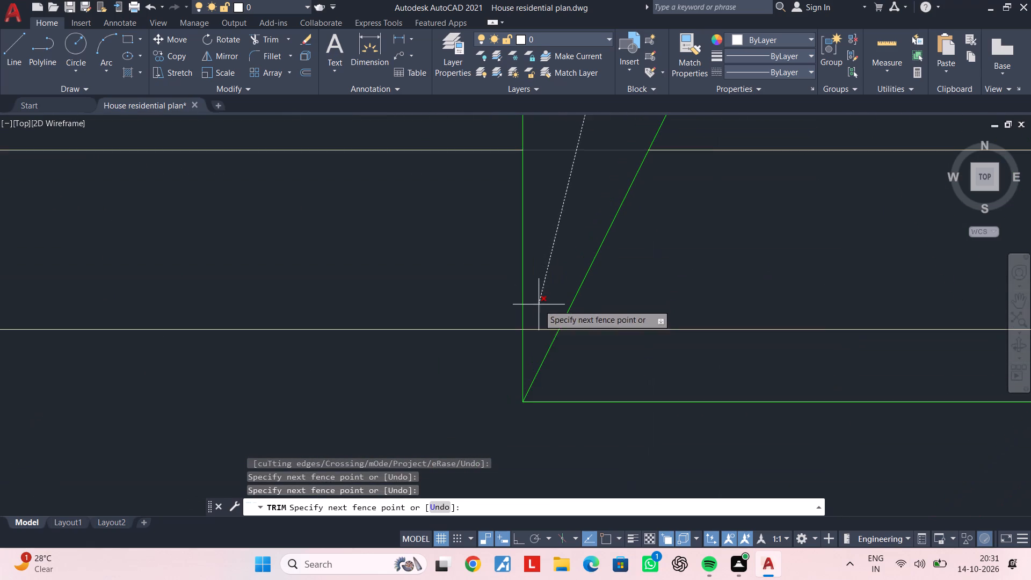
pyautogui.click(538, 343)
pyautogui.scroll(-2, 687, 337)
pyautogui.scroll(-1, 735, 346)
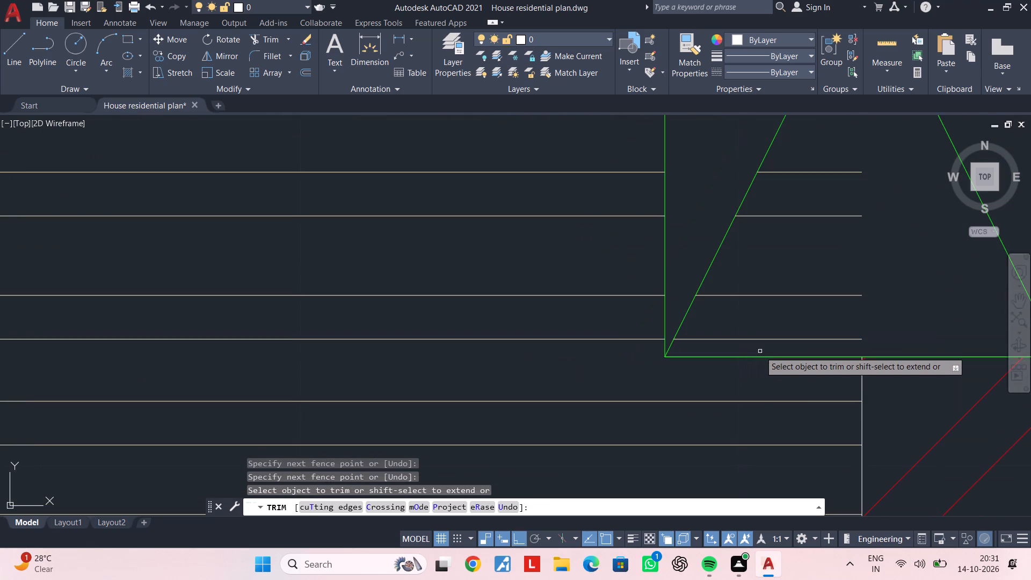
pyautogui.click(763, 352)
pyautogui.click(804, 165)
pyautogui.scroll(-3, 804, 190)
pyautogui.moveTo(805, 204); pyautogui.dragTo(765, 301, button='middle')
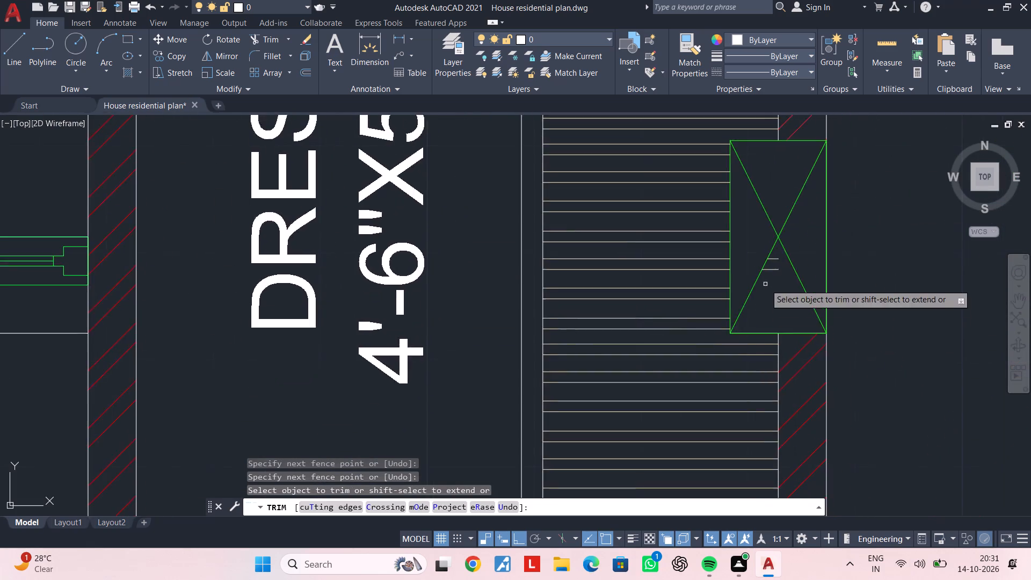
pyautogui.scroll(3, 768, 274)
pyautogui.click(778, 212)
pyautogui.click(765, 264)
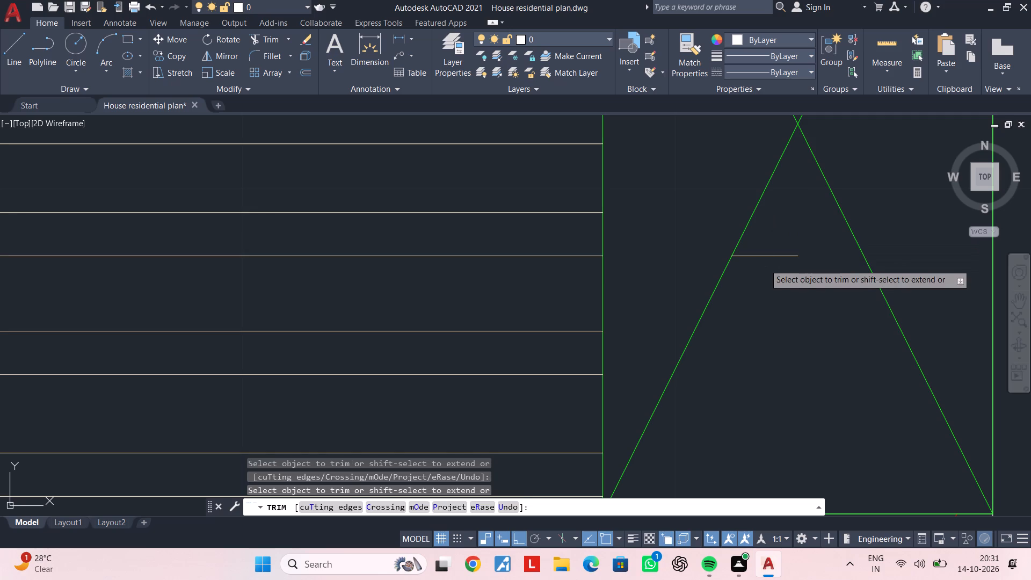
pyautogui.click(768, 249)
pyautogui.press('Escape')
pyautogui.scroll(-4, 771, 263)
pyautogui.moveTo(773, 271); pyautogui.dragTo(766, 307, button='middle')
pyautogui.moveTo(777, 274); pyautogui.dragTo(746, 234, button='middle')
pyautogui.press('Escape')
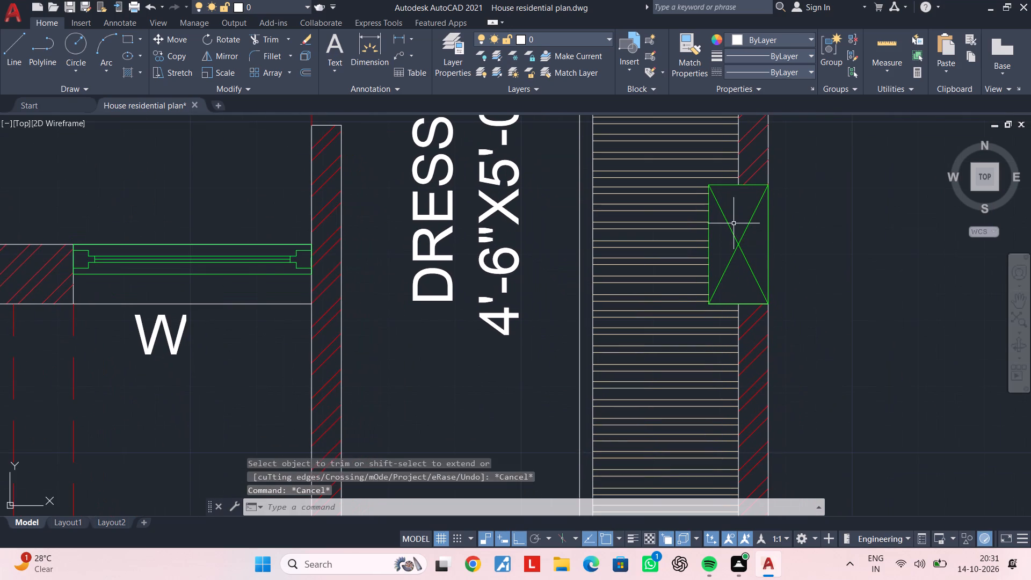
pyautogui.press('Escape')
# Save the drawing.
pyautogui.hotkey('ctrl', 's')
pyautogui.hotkey('ctrl', 's')
# Copy the bedroom wardrobe's WR label, with Ortho off, onto the lower part of the dress-room wardrobe.
pyautogui.scroll(-3, 727, 242)
pyautogui.moveTo(725, 248); pyautogui.dragTo(722, 240, button='middle')
pyautogui.moveTo(627, 272); pyautogui.dragTo(659, 283, button='middle')
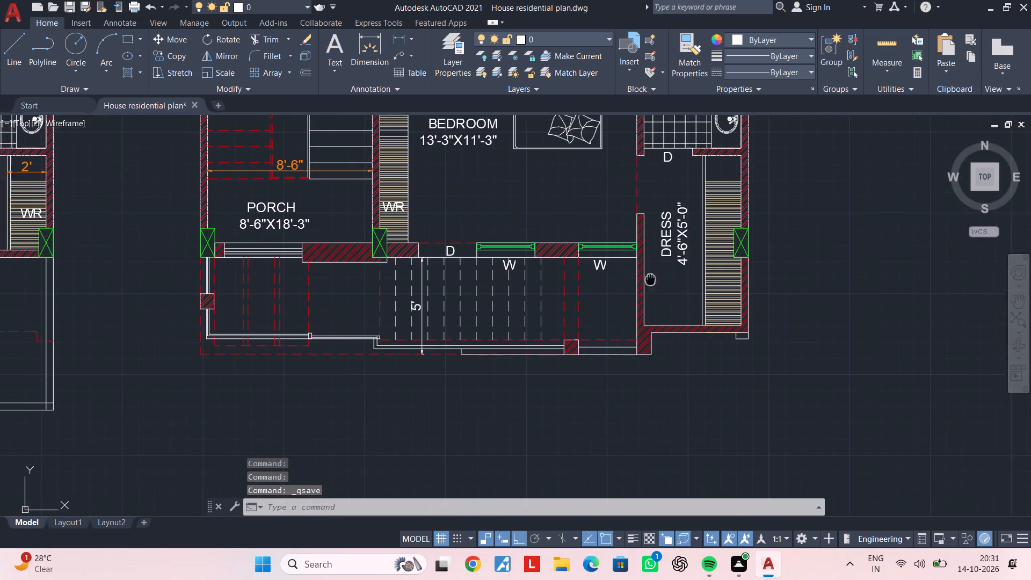
pyautogui.moveTo(659, 283); pyautogui.dragTo(779, 327, button='middle')
pyautogui.scroll(2, 522, 257)
pyautogui.click(535, 253)
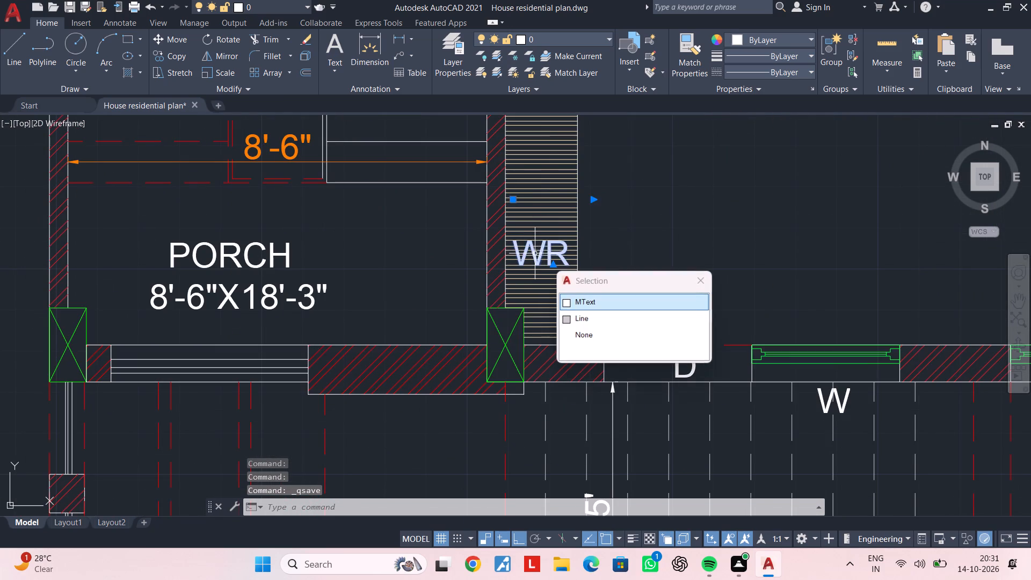
pyautogui.click(594, 298)
pyautogui.press('c')
pyautogui.press('o')
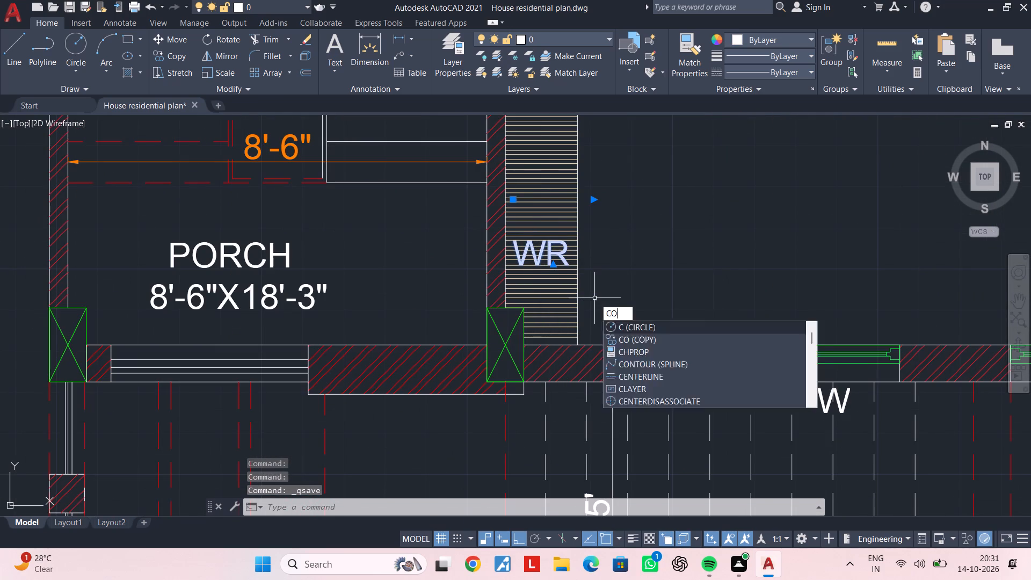
pyautogui.press('space')
pyautogui.click(540, 253)
pyautogui.moveTo(844, 313); pyautogui.dragTo(446, 257, button='middle')
pyautogui.moveTo(747, 266); pyautogui.dragTo(541, 250, button='middle')
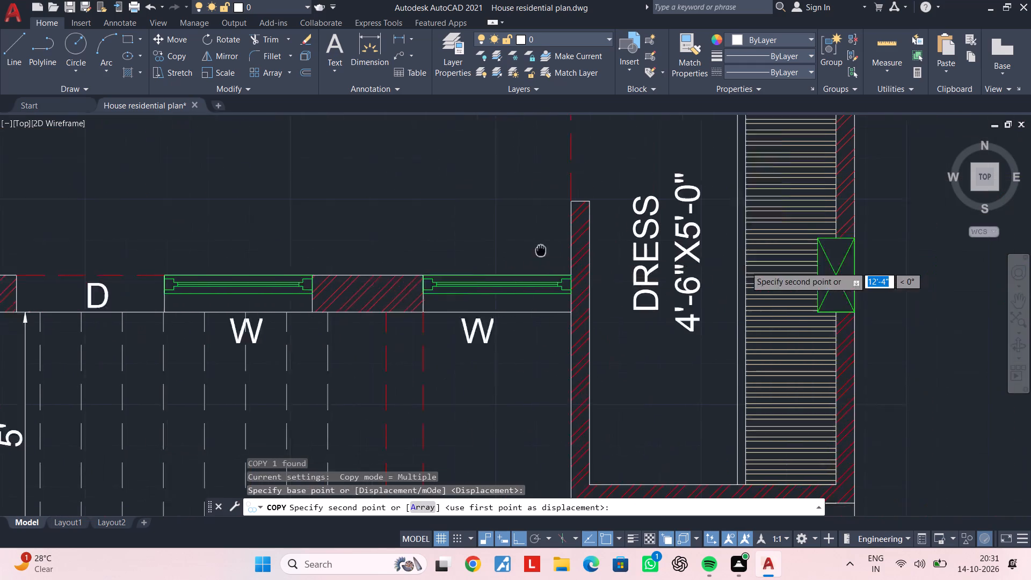
pyautogui.moveTo(541, 250); pyautogui.dragTo(487, 245, button='middle')
pyautogui.click(515, 539)
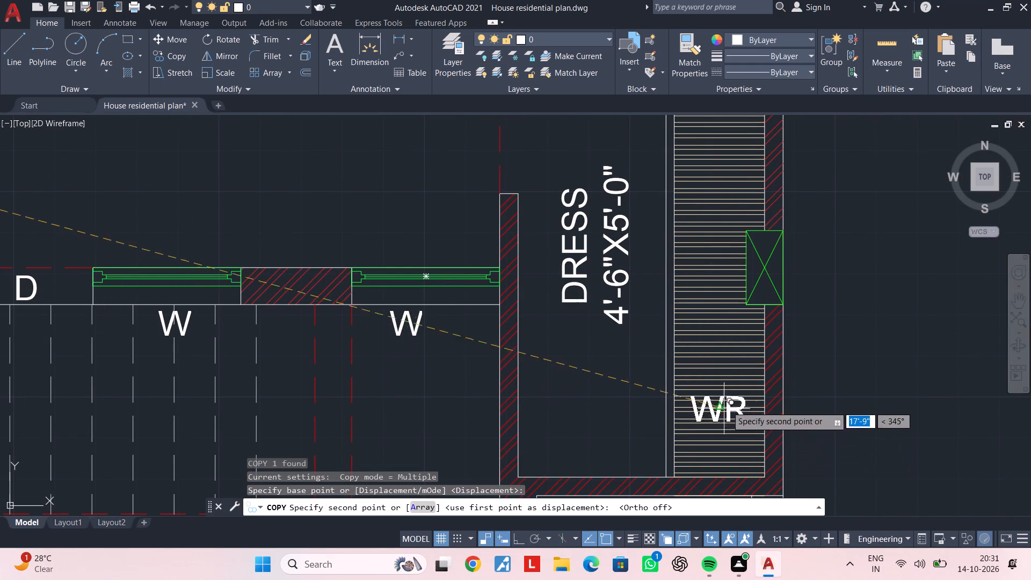
pyautogui.click(725, 383)
pyautogui.press('Escape')
pyautogui.press('Escape')
# Review the duplicated plan's rooms and front area and compare its labels with the original plan's.
pyautogui.scroll(-1, 573, 376)
pyautogui.moveTo(579, 374); pyautogui.dragTo(633, 360, button='middle')
pyautogui.press('Escape')
pyautogui.press('Escape')
pyautogui.press('Escape')
pyautogui.press('Escape')
pyautogui.press('Escape')
pyautogui.press('Escape')
pyautogui.press('Escape')
pyautogui.moveTo(648, 351); pyautogui.dragTo(695, 301, button='middle')
pyautogui.scroll(-1, 657, 342)
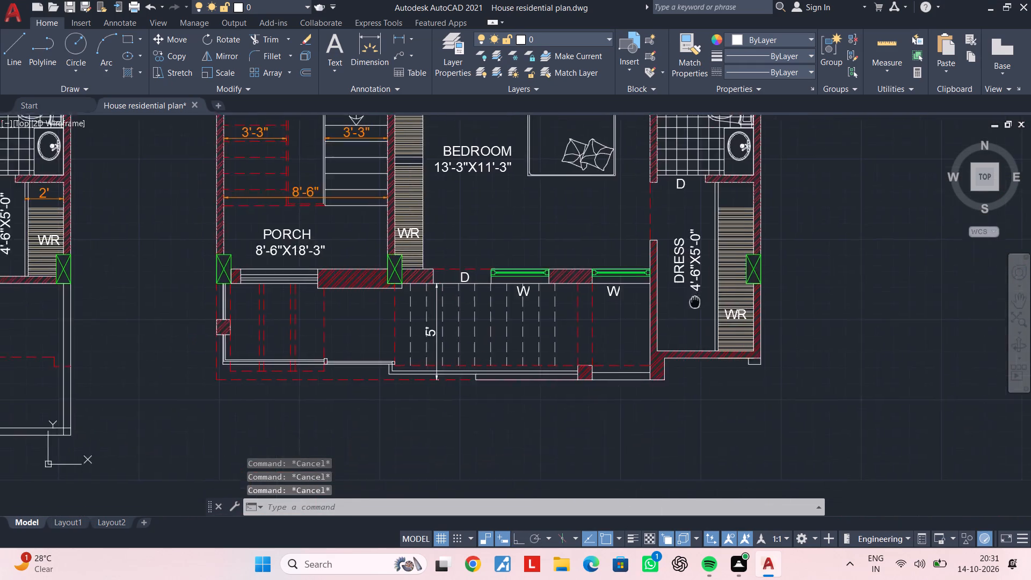
pyautogui.moveTo(698, 304); pyautogui.dragTo(778, 288, button='middle')
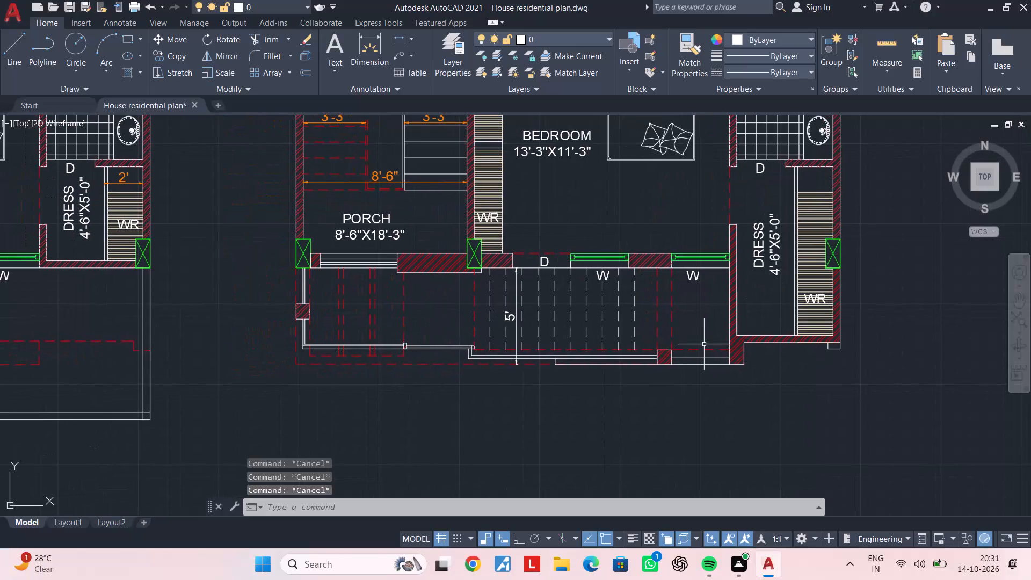
pyautogui.moveTo(694, 329); pyautogui.dragTo(696, 377, button='middle')
pyautogui.moveTo(660, 271); pyautogui.dragTo(657, 283, button='middle')
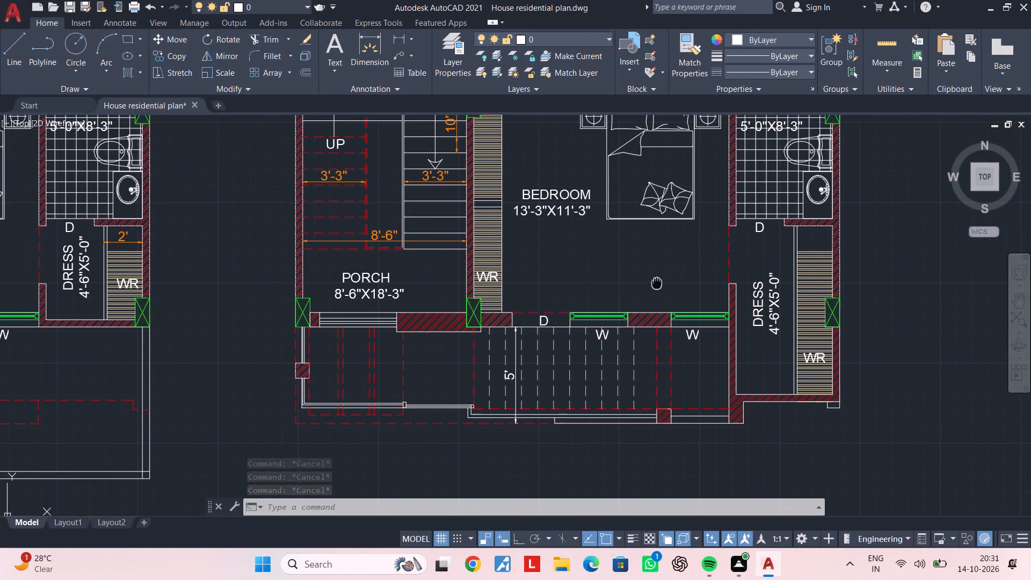
pyautogui.moveTo(657, 283); pyautogui.dragTo(651, 317, button='middle')
pyautogui.scroll(-1, 657, 285)
pyautogui.moveTo(657, 285); pyautogui.dragTo(592, 374, button='middle')
pyautogui.moveTo(706, 195); pyautogui.dragTo(688, 360, button='middle')
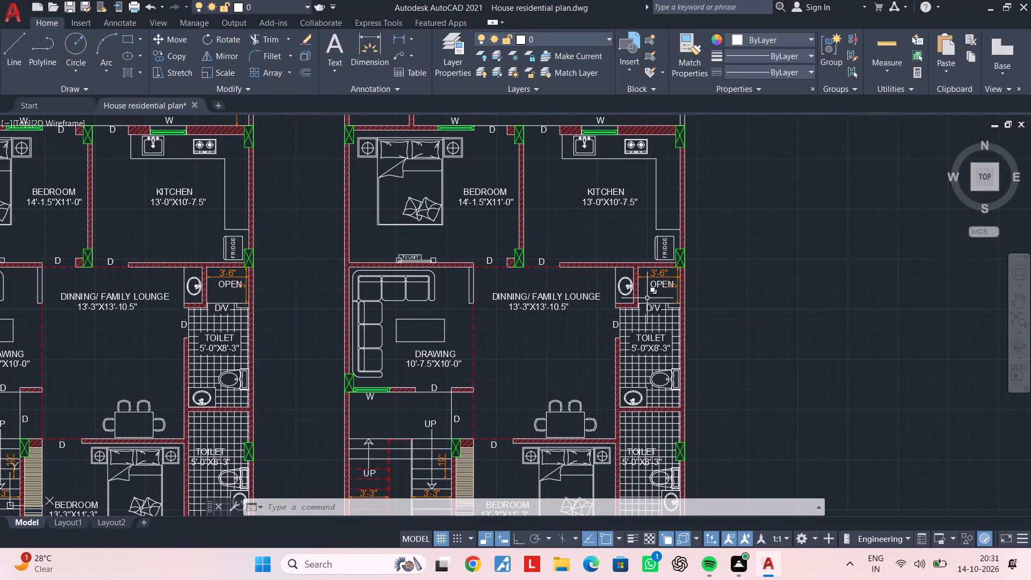
pyautogui.moveTo(555, 221); pyautogui.dragTo(635, 208, button='middle')
pyautogui.scroll(1, 640, 246)
pyautogui.moveTo(643, 320); pyautogui.dragTo(739, 102, button='middle')
pyautogui.scroll(-1, 694, 182)
pyautogui.moveTo(696, 180); pyautogui.dragTo(749, 103, button='middle')
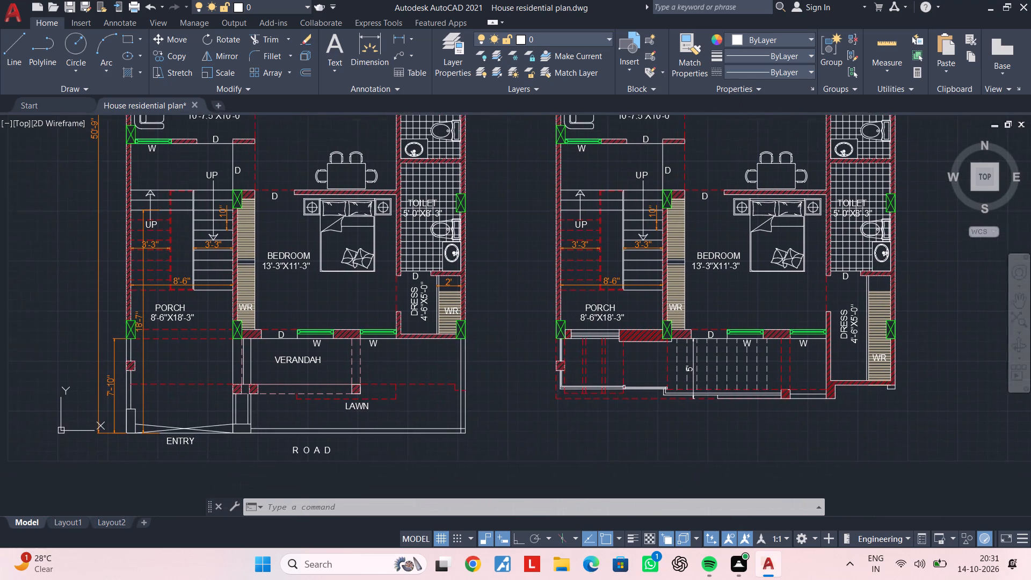
# Copy the VERANDAH label from the original plan into the dashed-line area in front of the duplicated plan's bedroom.
pyautogui.scroll(1, 308, 359)
pyautogui.click(306, 357)
pyautogui.press('c')
pyautogui.press('o')
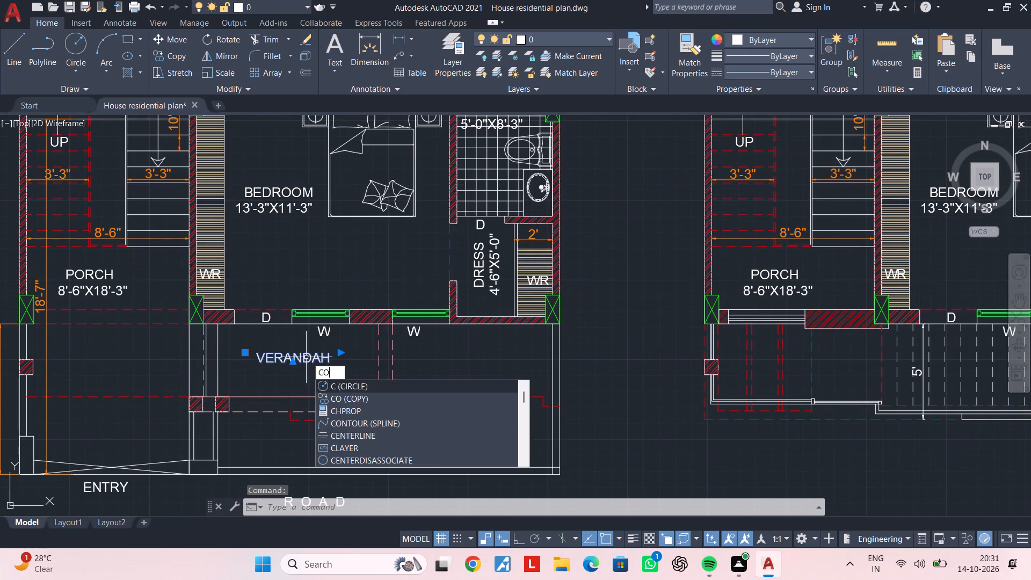
pyautogui.press('space')
pyautogui.moveTo(309, 358); pyautogui.dragTo(315, 358)
pyautogui.moveTo(856, 359); pyautogui.dragTo(527, 336, button='middle')
pyautogui.scroll(2, 640, 353)
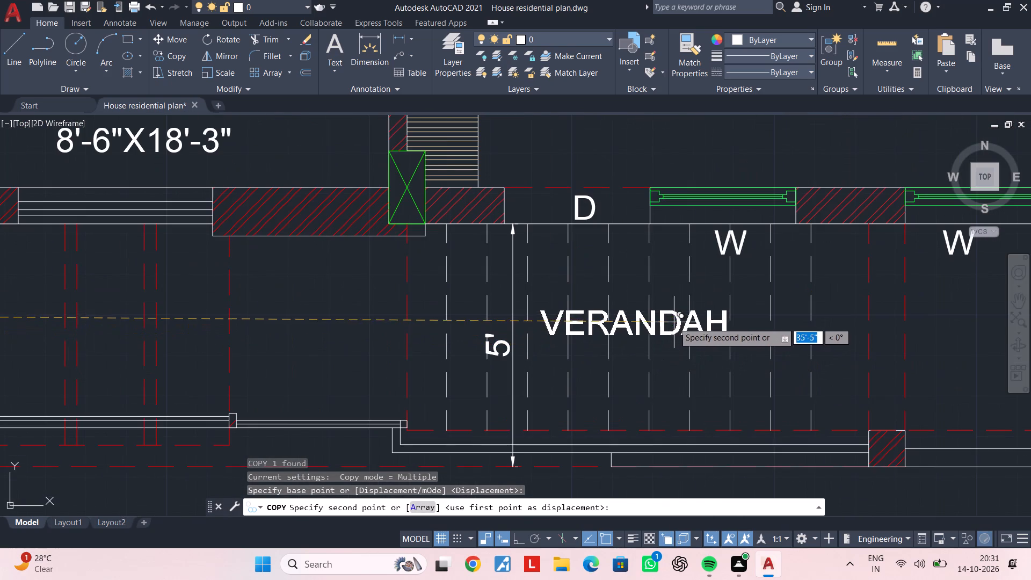
pyautogui.click(695, 317)
pyautogui.press('Escape')
# Change the copied VERANDAH label's text to BALCONY.
pyautogui.click(680, 324)
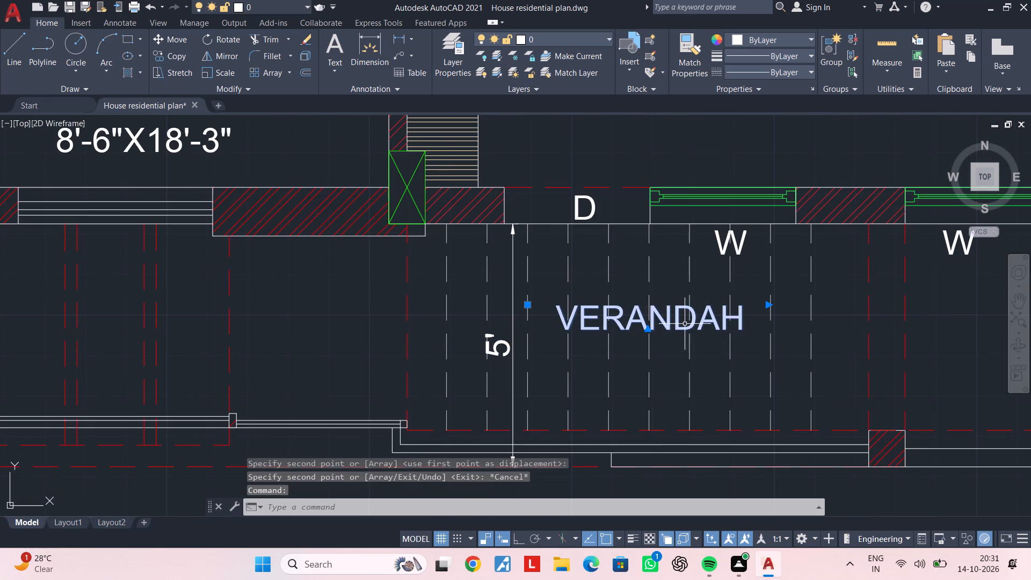
pyautogui.doubleClick(677, 328)
pyautogui.click(749, 321)
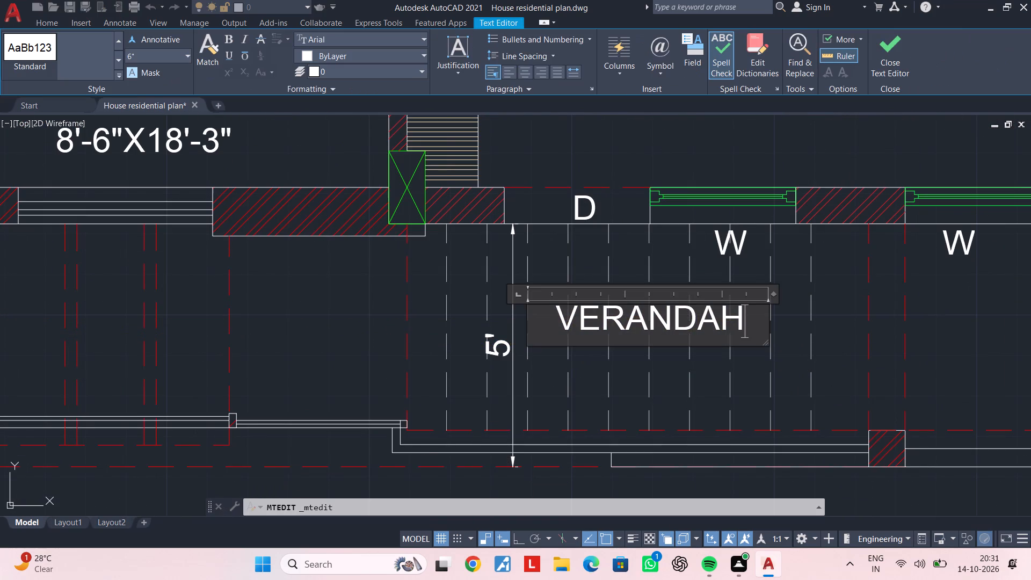
pyautogui.press('BackSpace')
pyautogui.press('BackSpace')
pyautogui.press('BackSpace')
pyautogui.press('BackSpace')
pyautogui.press('BackSpace')
pyautogui.press('BackSpace')
pyautogui.press('BackSpace')
pyautogui.press('BackSpace')
pyautogui.press('space')
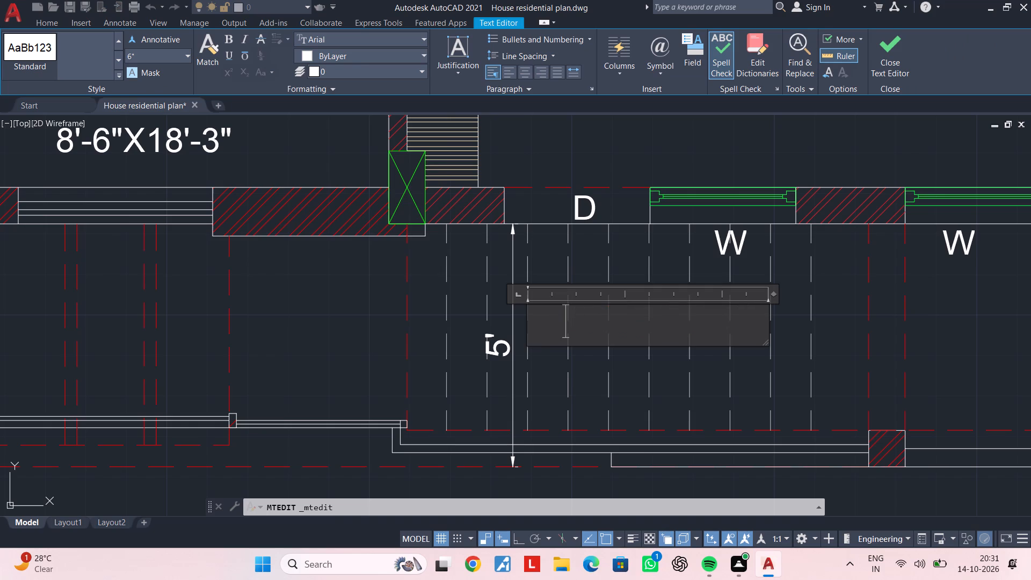
pyautogui.write('B')
pyautogui.press('a')
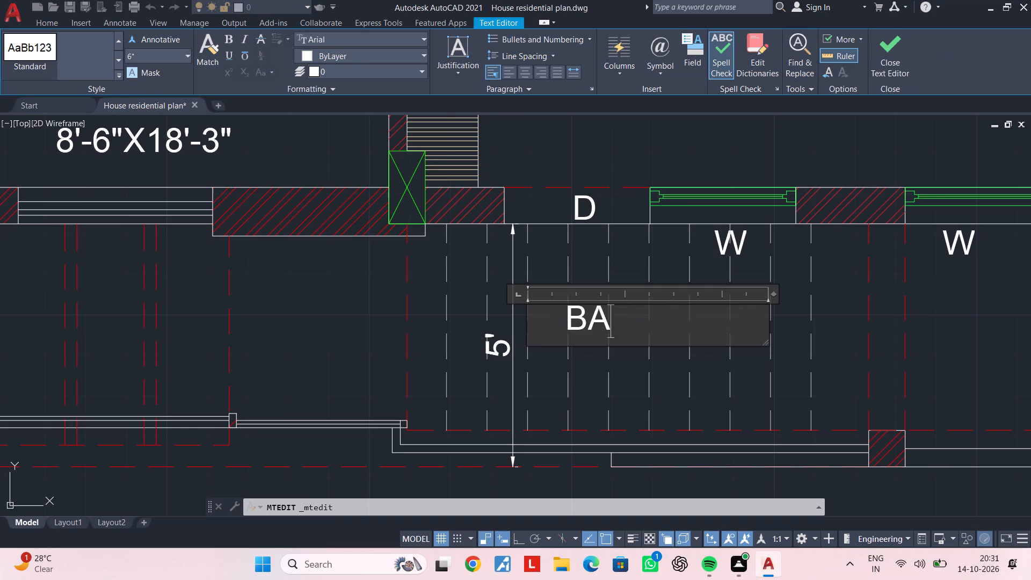
pyautogui.press('l')
pyautogui.write('CONY')
pyautogui.click(847, 313)
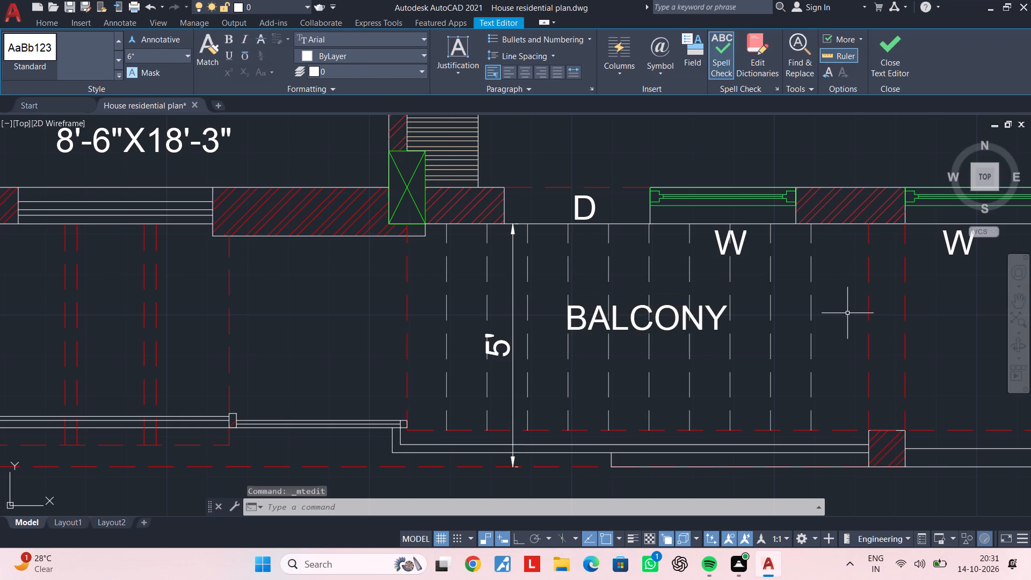
pyautogui.press('Escape')
# Examine the railing and its small posts along the front edge of the duplicated plan.
pyautogui.scroll(-2, 843, 316)
pyautogui.moveTo(839, 316); pyautogui.dragTo(763, 281, button='middle')
pyautogui.press('Escape')
pyautogui.moveTo(773, 288); pyautogui.dragTo(761, 280, button='middle')
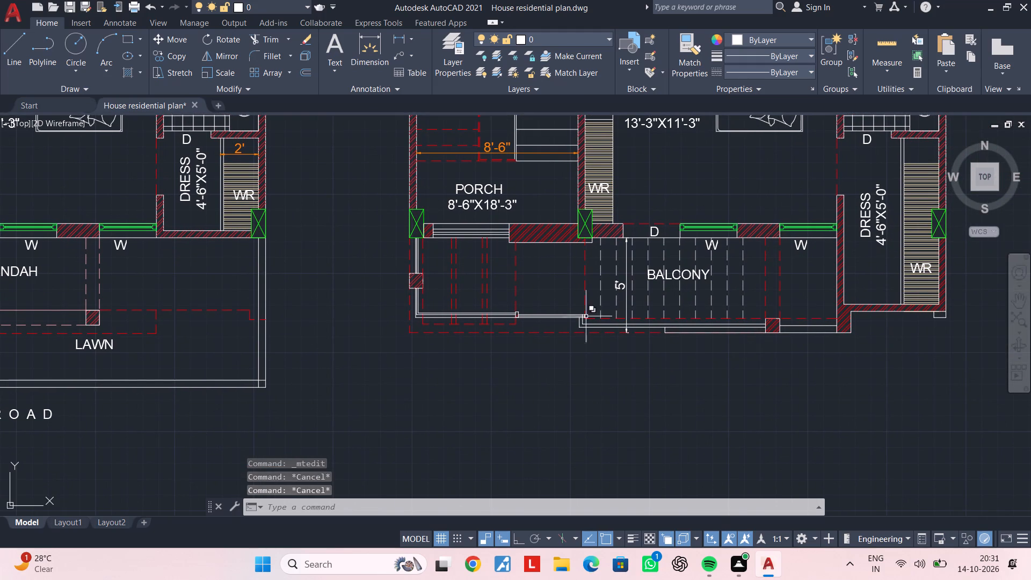
pyautogui.scroll(4, 514, 316)
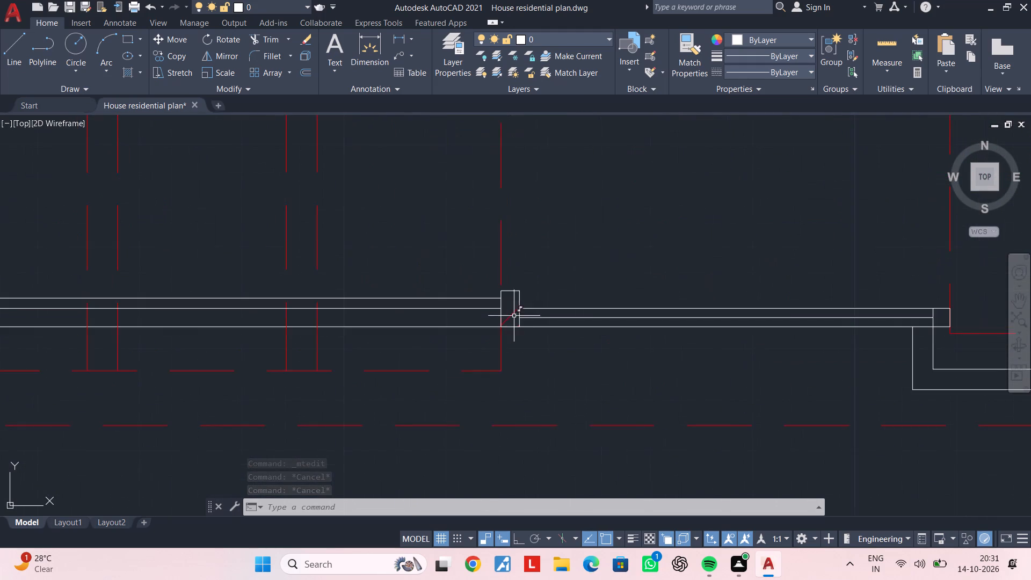
pyautogui.scroll(2, 508, 334)
pyautogui.scroll(-4, 508, 334)
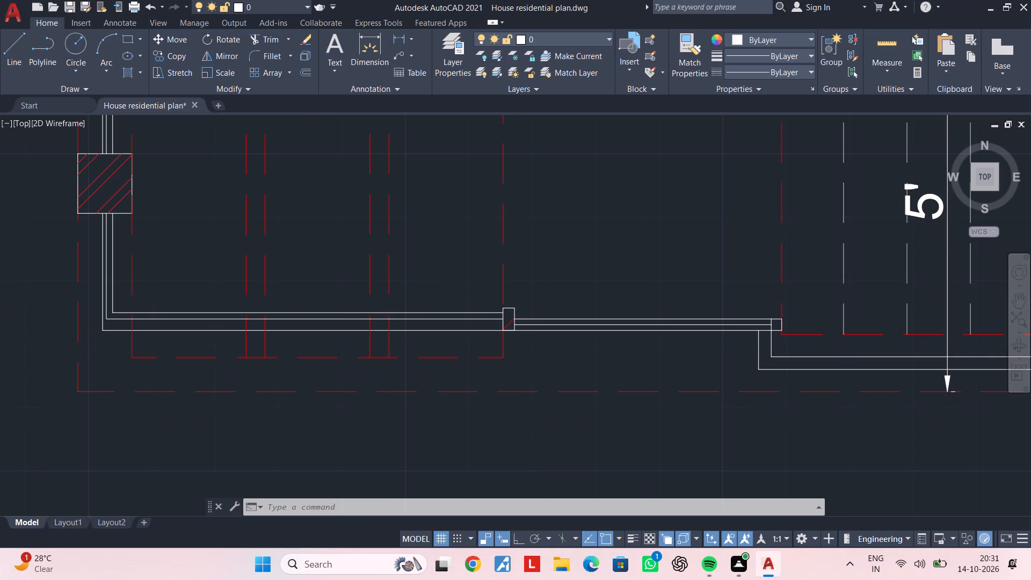
# Change the colour of the three inner lines in the porch's front wall opening to light blue.
pyautogui.moveTo(511, 329); pyautogui.dragTo(534, 420, button='middle')
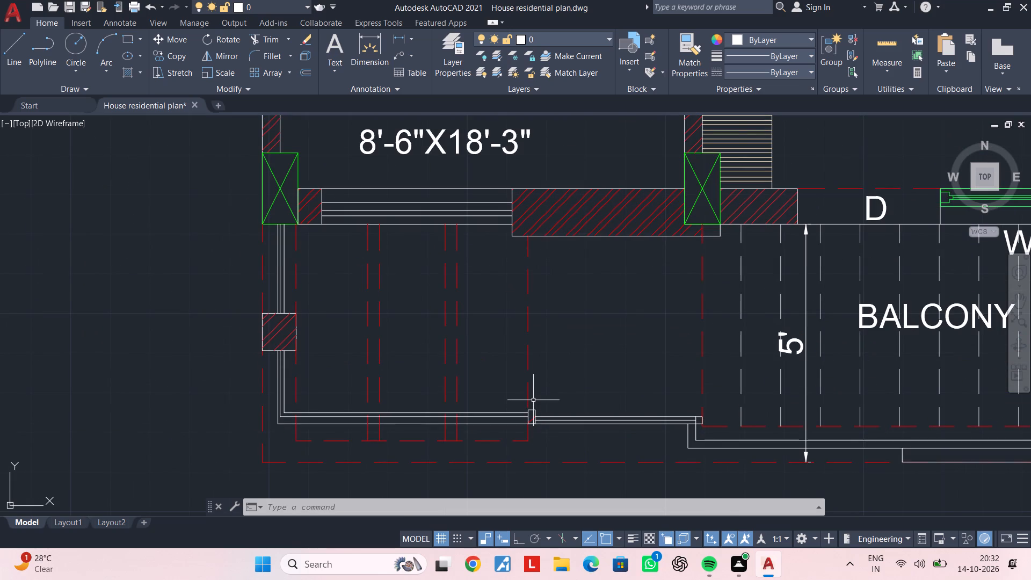
pyautogui.moveTo(523, 330); pyautogui.dragTo(560, 414, button='middle')
pyautogui.scroll(2, 513, 314)
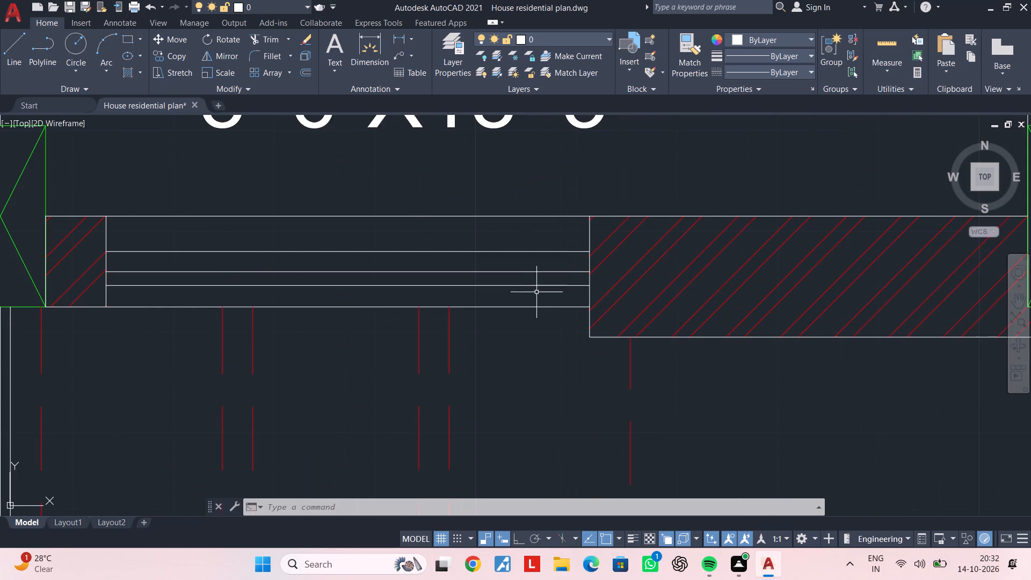
pyautogui.click(535, 295)
pyautogui.click(511, 239)
pyautogui.click(771, 35)
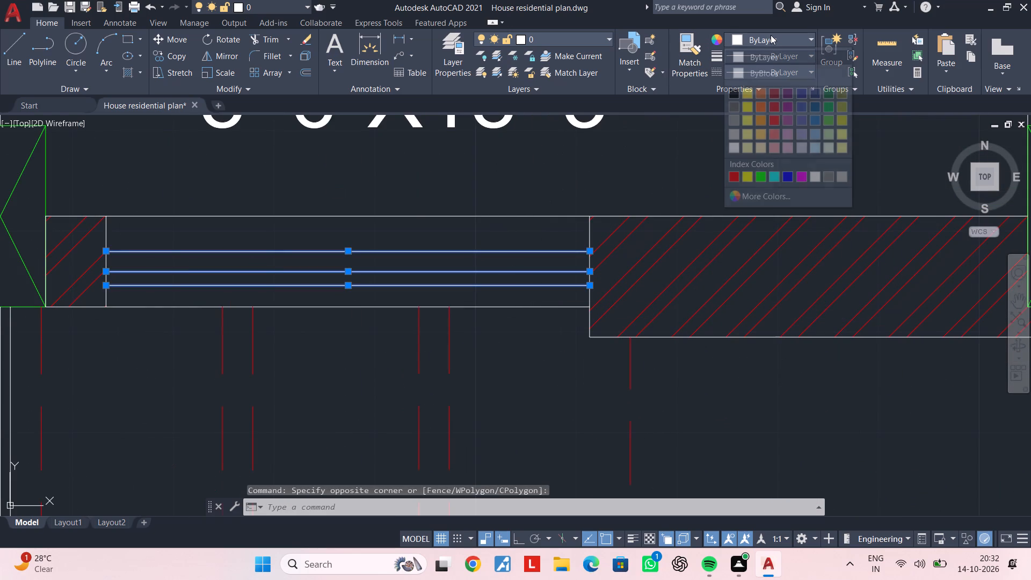
pyautogui.click(815, 145)
pyautogui.press('Escape')
pyautogui.scroll(-2, 736, 281)
pyautogui.moveTo(736, 283); pyautogui.dragTo(645, 296, button='middle')
pyautogui.press('Escape')
pyautogui.moveTo(627, 325); pyautogui.dragTo(622, 310, button='middle')
pyautogui.press('Escape')
pyautogui.press('Escape')
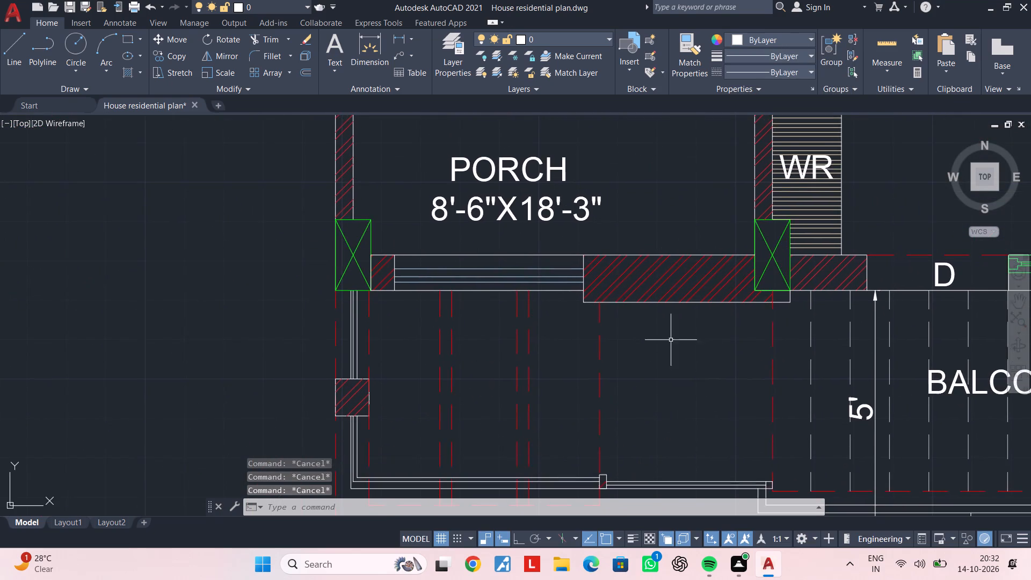
# Copy the BALCONY label to just below the light-blue lined opening in the porch's front wall.
pyautogui.moveTo(695, 339); pyautogui.dragTo(492, 263, button='middle')
pyautogui.click(789, 313)
pyautogui.write('CO')
pyautogui.press('space')
pyautogui.click(788, 310)
pyautogui.moveTo(418, 249); pyautogui.dragTo(565, 262, button='middle')
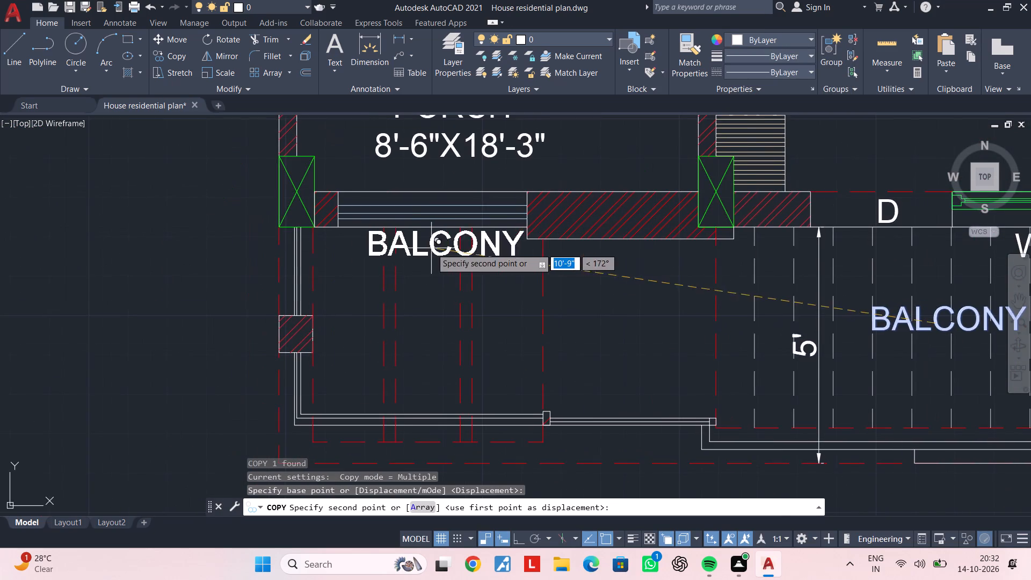
pyautogui.moveTo(431, 248); pyautogui.dragTo(535, 285, button='middle')
pyautogui.scroll(1, 520, 289)
pyautogui.click(510, 288)
pyautogui.press('Escape')
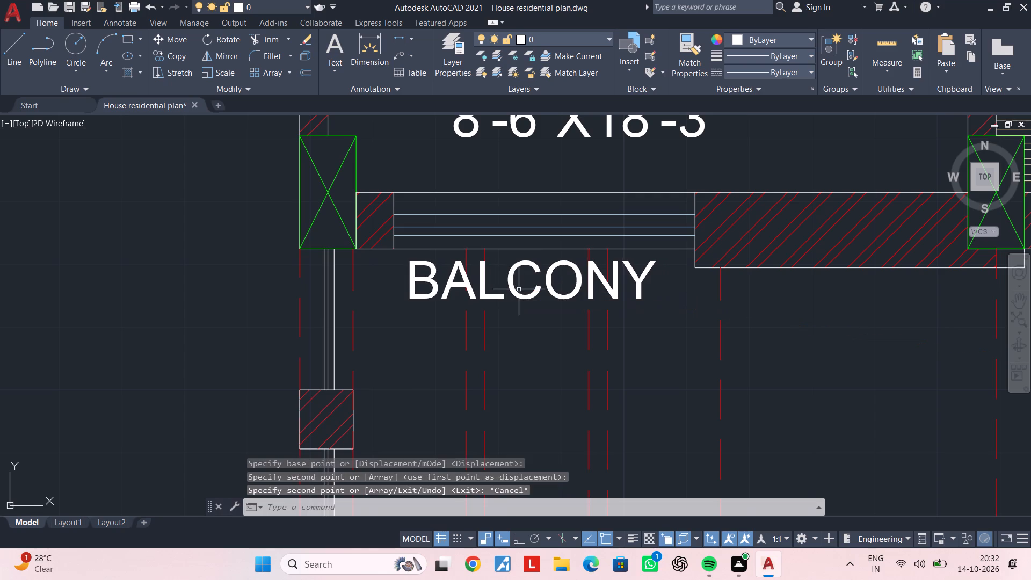
# Change the copied label's text to GLAZING.
pyautogui.doubleClick(519, 294)
pyautogui.moveTo(654, 290); pyautogui.dragTo(416, 293)
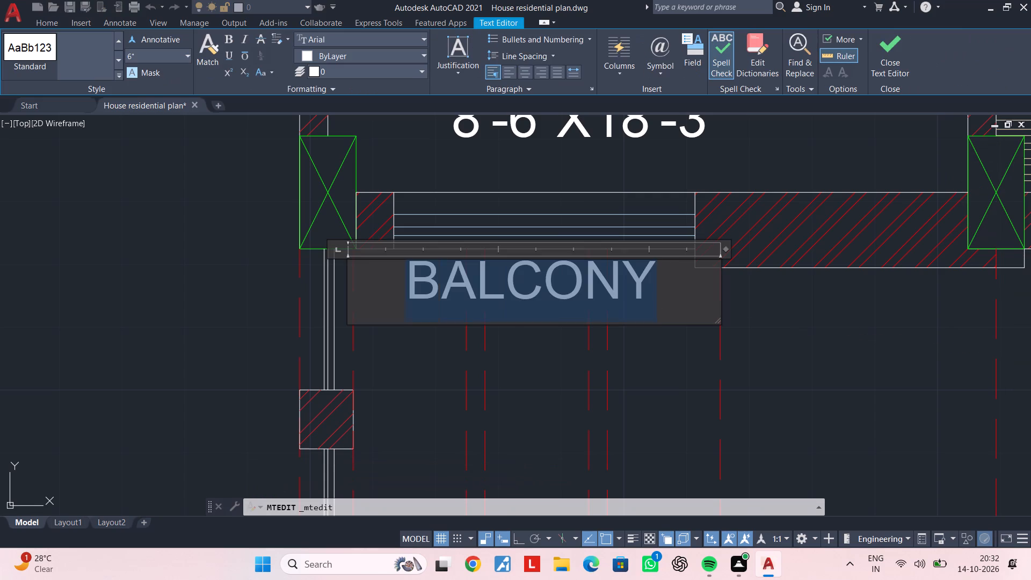
pyautogui.moveTo(416, 293); pyautogui.dragTo(415, 293)
pyautogui.press('BackSpace')
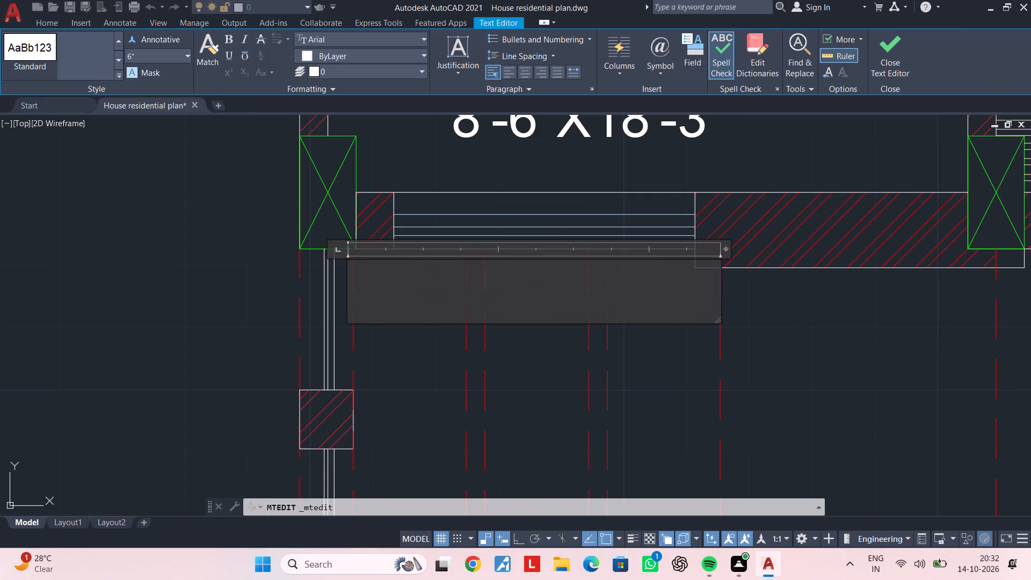
pyautogui.write('GL')
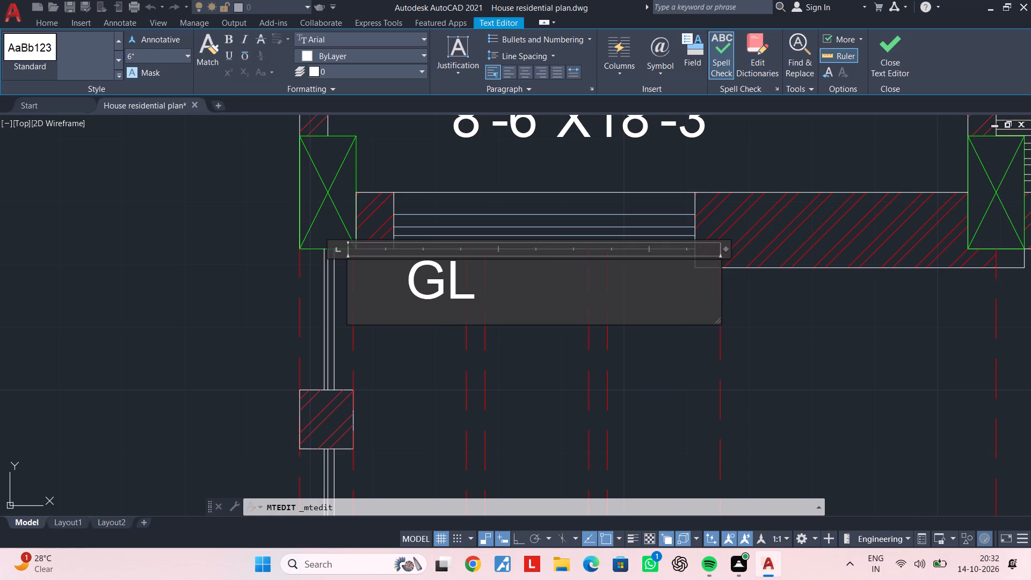
pyautogui.press('a')
pyautogui.write('ZING')
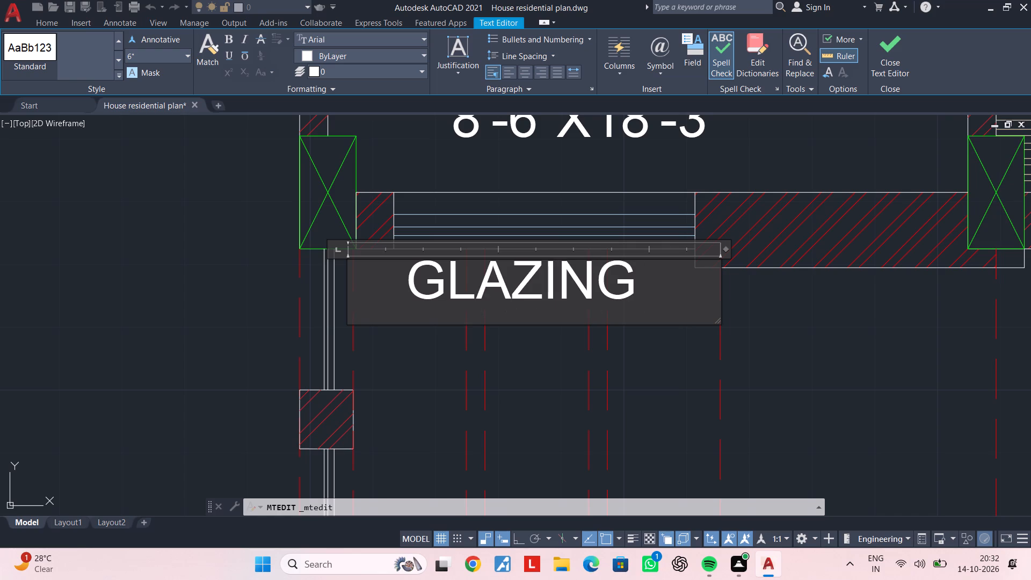
pyautogui.click(804, 334)
pyautogui.scroll(-3, 814, 339)
pyautogui.moveTo(819, 344); pyautogui.dragTo(521, 317, button='middle')
pyautogui.press('Escape')
pyautogui.moveTo(620, 329); pyautogui.dragTo(562, 342, button='middle')
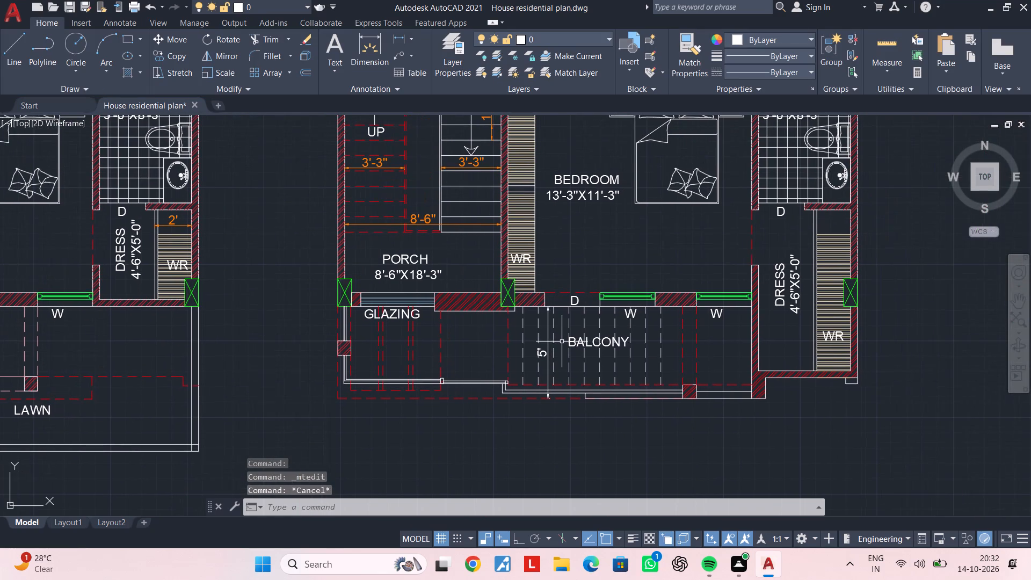
# Save the drawing.
pyautogui.hotkey('ctrl', 's')
pyautogui.hotkey('ctrl', 's')
# Erase the PORCH label with its size text from the duplicated plan.
pyautogui.scroll(-1, 566, 253)
pyautogui.moveTo(566, 256); pyautogui.dragTo(549, 317, button='middle')
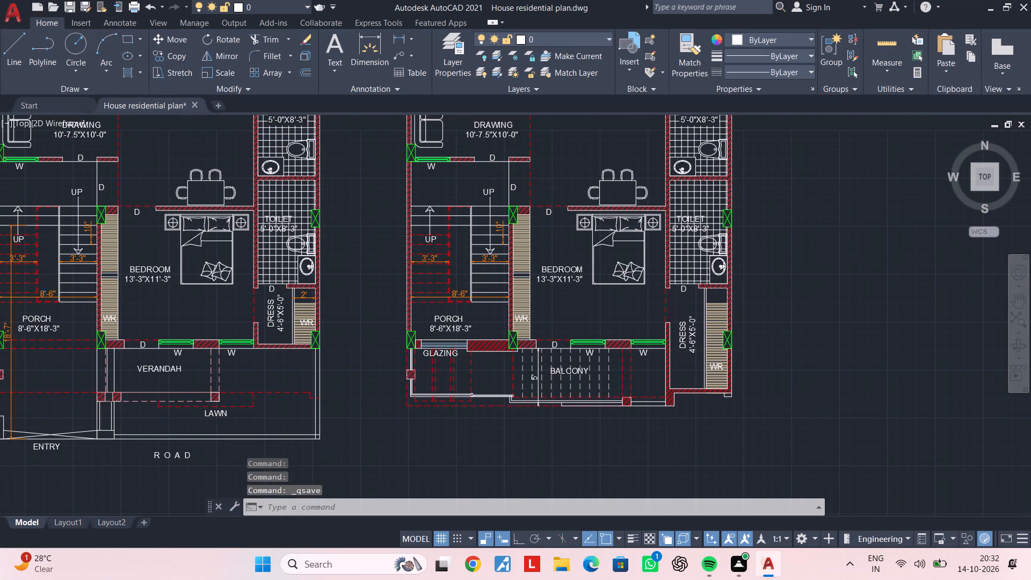
pyautogui.scroll(2, 433, 320)
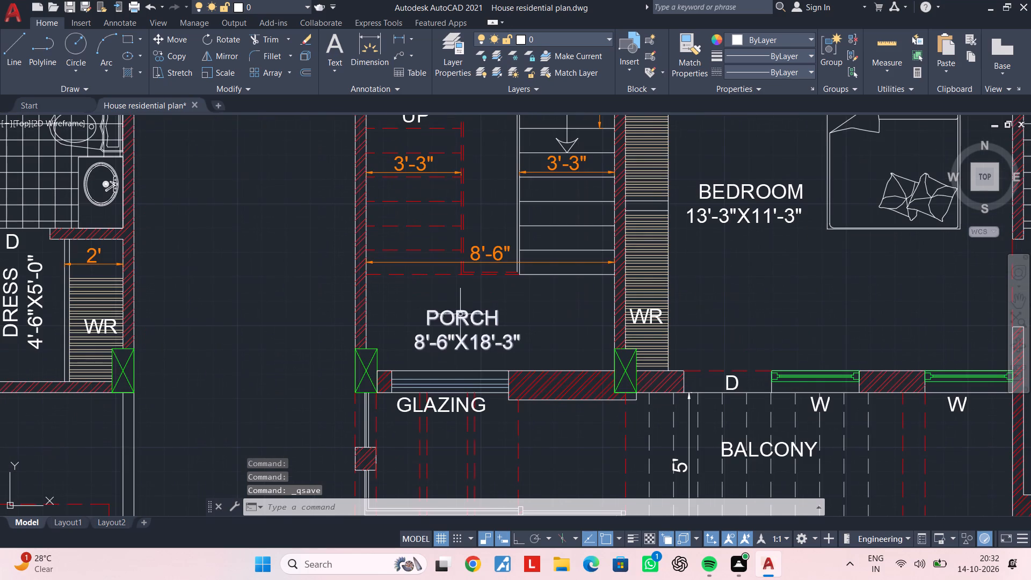
pyautogui.click(460, 312)
pyautogui.press('Delete')
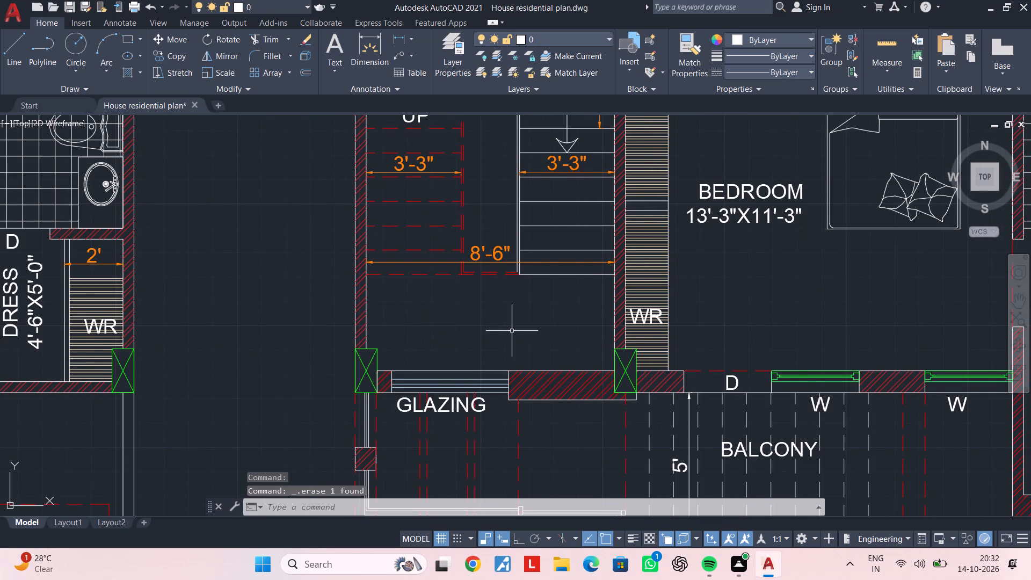
# Trim the solid tread lines of the duplicated plan's left stair flight between the UP arrow and the stairwell edge.
pyautogui.moveTo(525, 324); pyautogui.dragTo(477, 367, button='middle')
pyautogui.moveTo(498, 356); pyautogui.dragTo(489, 378, button='middle')
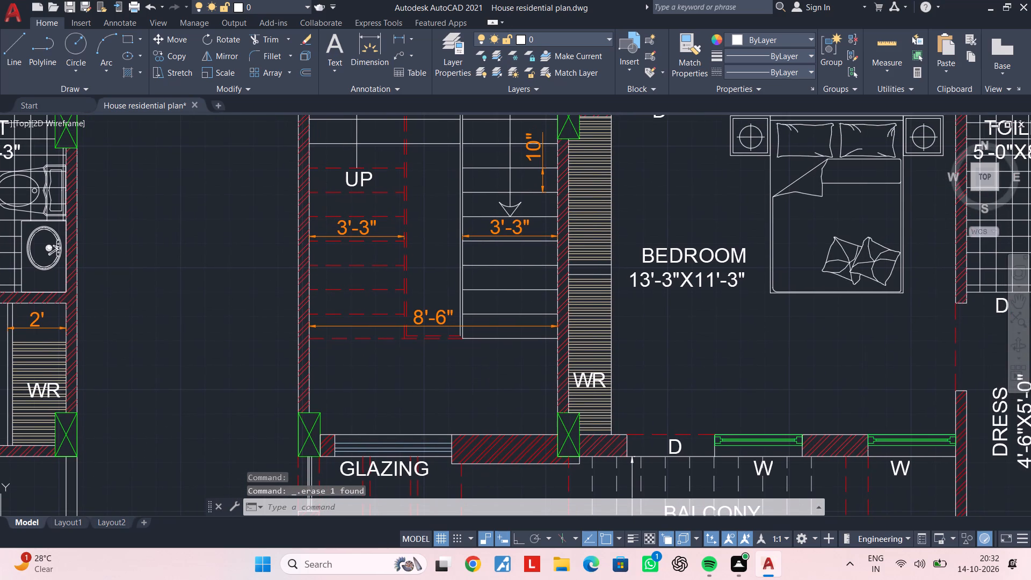
pyautogui.moveTo(462, 372); pyautogui.dragTo(487, 456, button='middle')
pyautogui.moveTo(415, 342); pyautogui.dragTo(483, 393, button='middle')
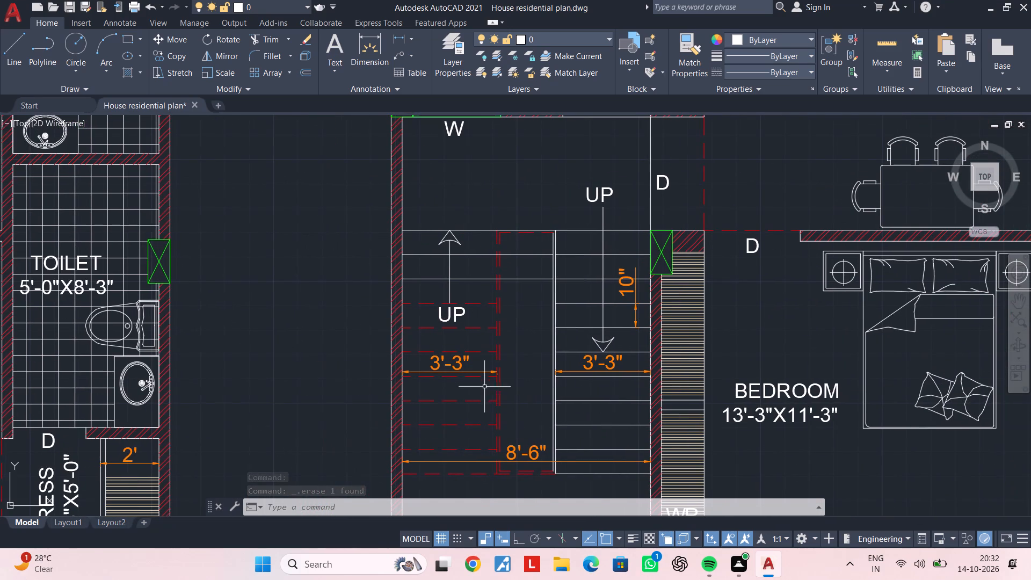
pyautogui.press('Escape')
pyautogui.press('Escape')
pyautogui.moveTo(469, 354); pyautogui.dragTo(509, 356, button='middle')
pyautogui.press('Escape')
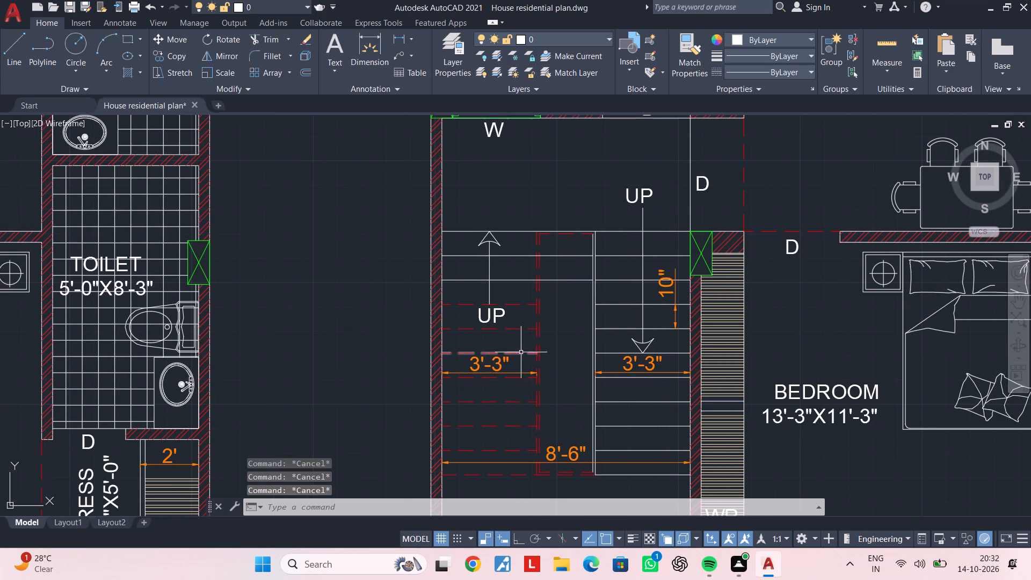
pyautogui.moveTo(521, 350); pyautogui.dragTo(518, 356, button='middle')
pyautogui.press('Escape')
pyautogui.press('Escape')
pyautogui.write('TR')
pyautogui.press('space')
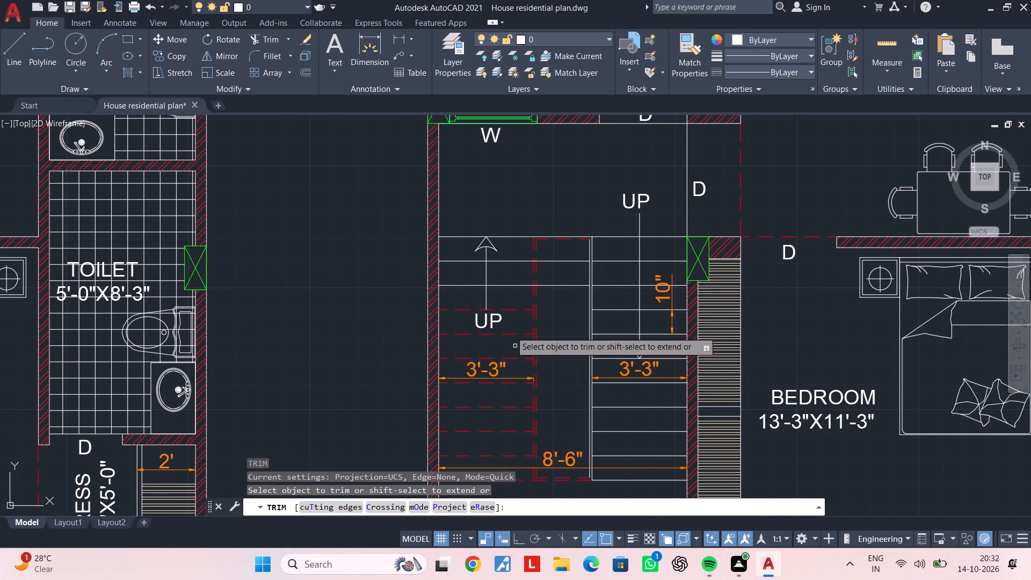
pyautogui.scroll(2, 507, 304)
pyautogui.click(507, 295)
pyautogui.moveTo(500, 169); pyautogui.dragTo(497, 270, button='middle')
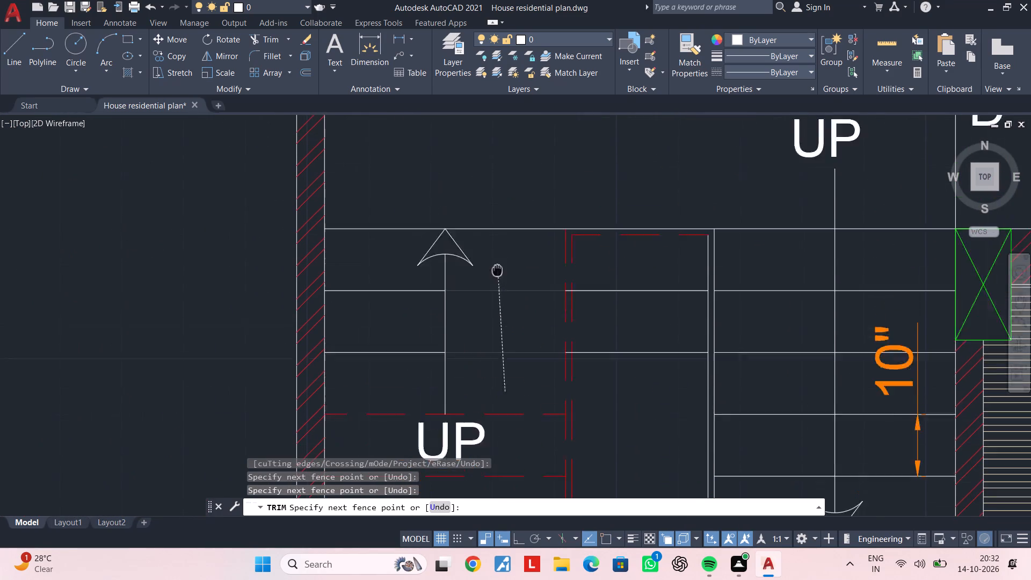
pyautogui.moveTo(497, 270); pyautogui.dragTo(497, 314, button='middle')
pyautogui.click(494, 256)
pyautogui.press('Escape')
# Erase the left flight's UP arrow, the leftover solid tread pieces beside it, and its UP label.
pyautogui.click(485, 257)
pyautogui.click(418, 372)
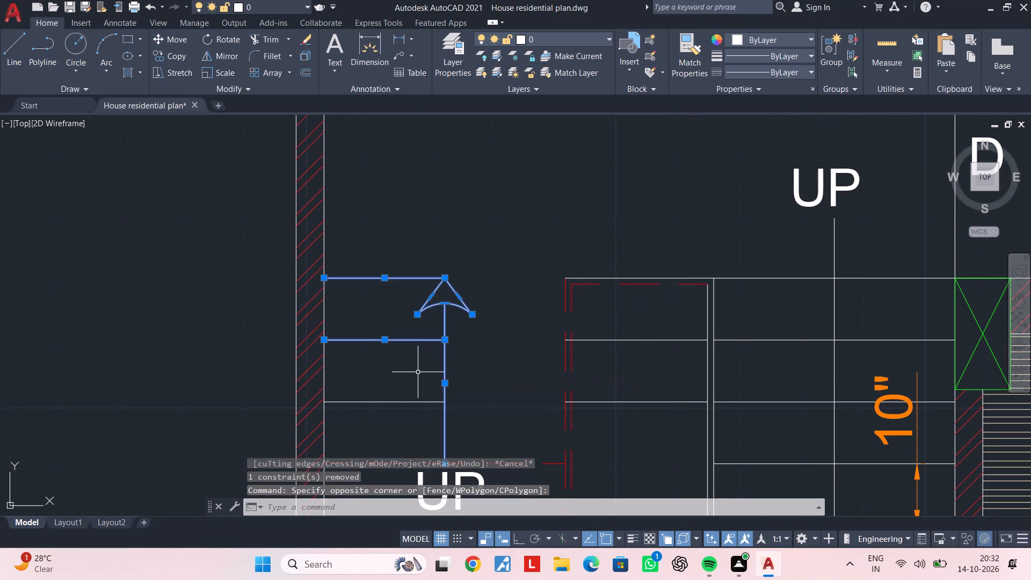
pyautogui.press('Delete')
pyautogui.scroll(-2, 425, 378)
pyautogui.moveTo(426, 379); pyautogui.dragTo(441, 338, button='middle')
pyautogui.scroll(2, 441, 339)
pyautogui.moveTo(447, 336); pyautogui.dragTo(443, 343)
pyautogui.click(418, 377)
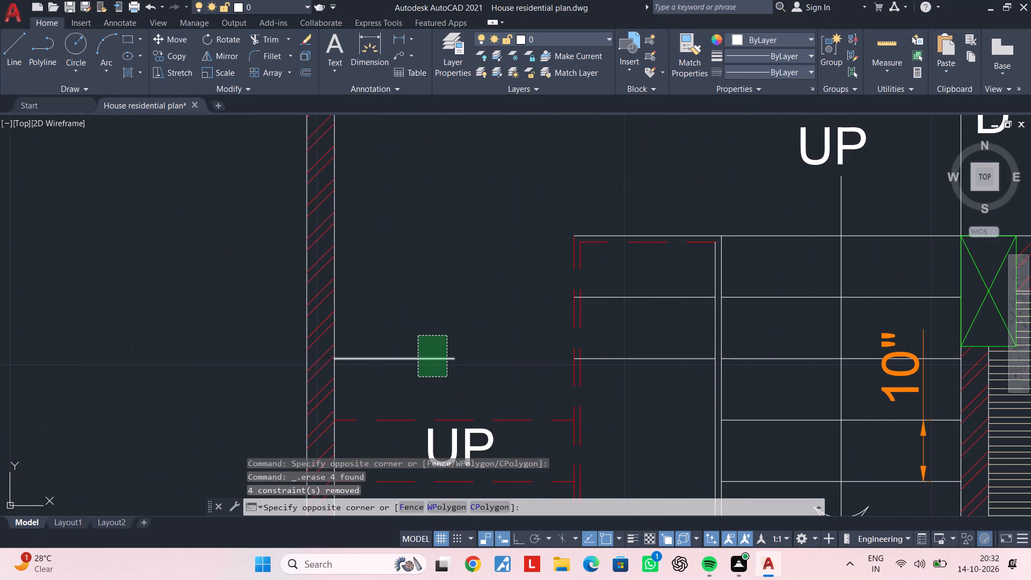
pyautogui.press('Delete')
pyautogui.moveTo(456, 369); pyautogui.dragTo(473, 307, button='middle')
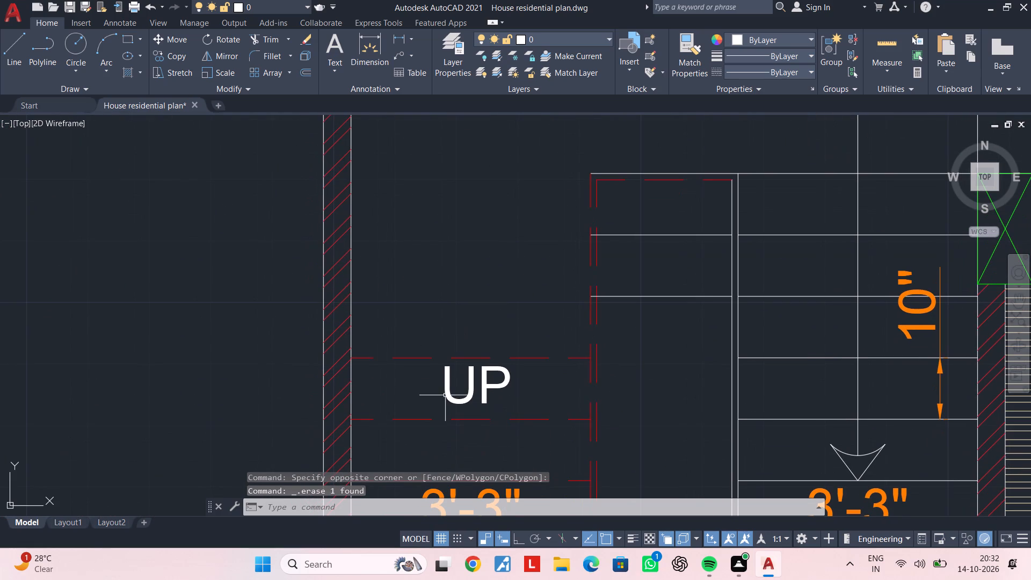
pyautogui.click(445, 394)
pyautogui.press('Delete')
# Match the left flight's dashed bottom line and the stairwell's dashed bottom and side lines to a solid white tread line.
pyautogui.scroll(-2, 453, 395)
pyautogui.moveTo(465, 384); pyautogui.dragTo(466, 339, button='middle')
pyautogui.moveTo(478, 334); pyautogui.dragTo(480, 309, button='middle')
pyautogui.press('Escape')
pyautogui.press('Escape')
pyautogui.moveTo(489, 339); pyautogui.dragTo(493, 296, button='middle')
pyautogui.press('Escape')
pyautogui.press('Escape')
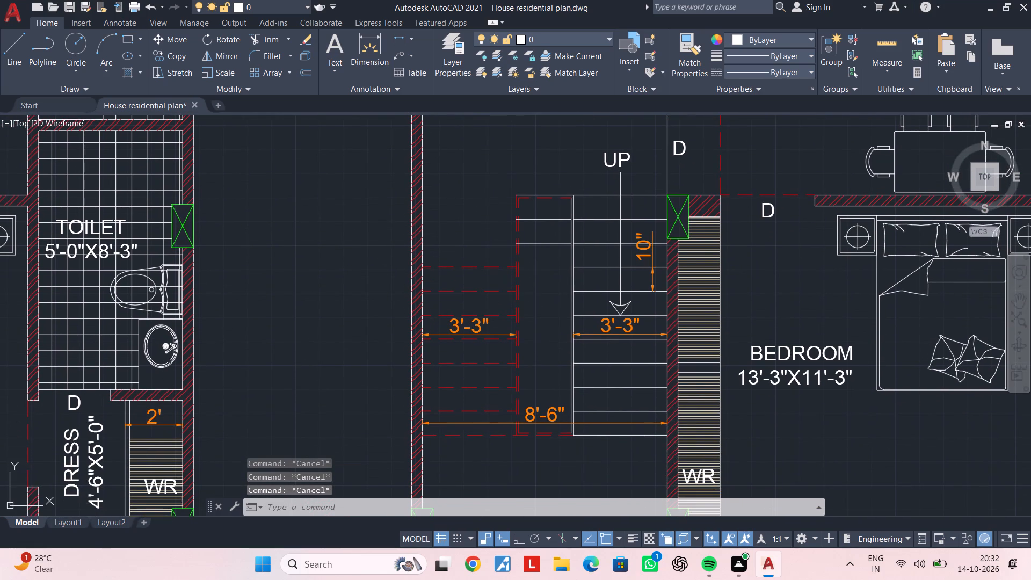
pyautogui.press('m')
pyautogui.press('a')
pyautogui.press('space')
pyautogui.click(592, 436)
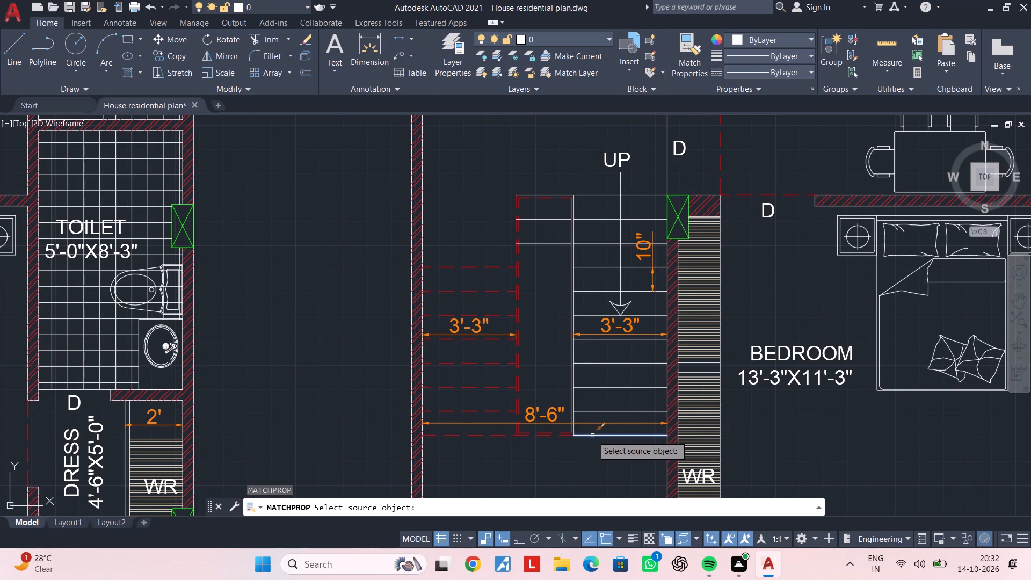
pyautogui.scroll(1, 550, 437)
pyautogui.click(549, 440)
pyautogui.click(541, 427)
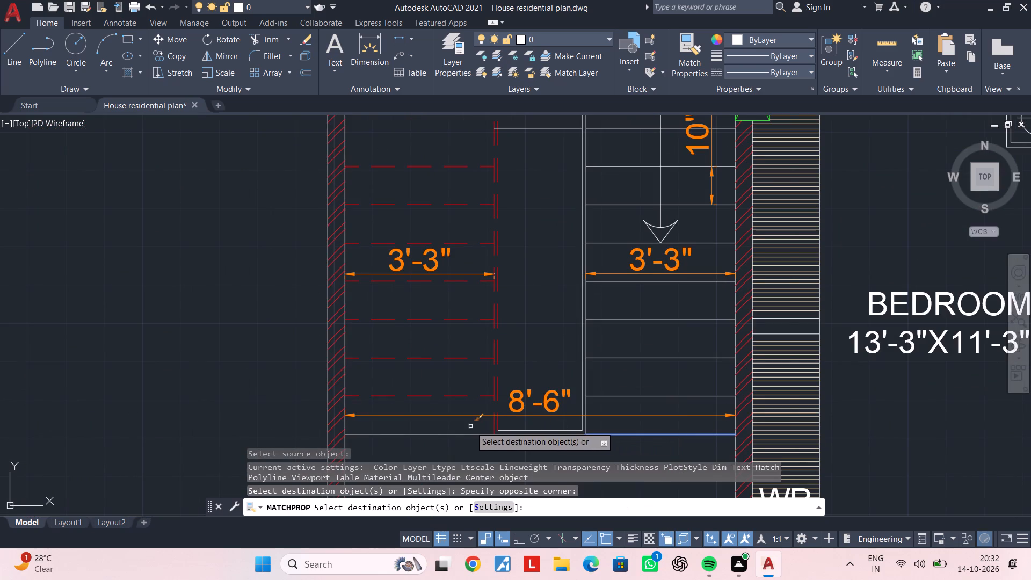
pyautogui.click(470, 426)
pyautogui.click(501, 425)
pyautogui.scroll(1, 496, 425)
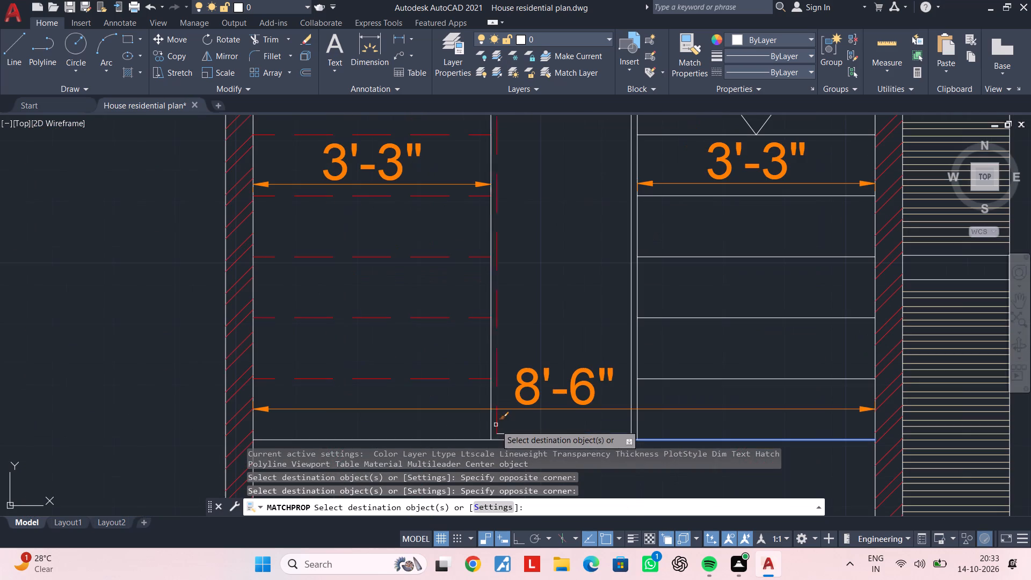
pyautogui.click(500, 423)
pyautogui.click(490, 425)
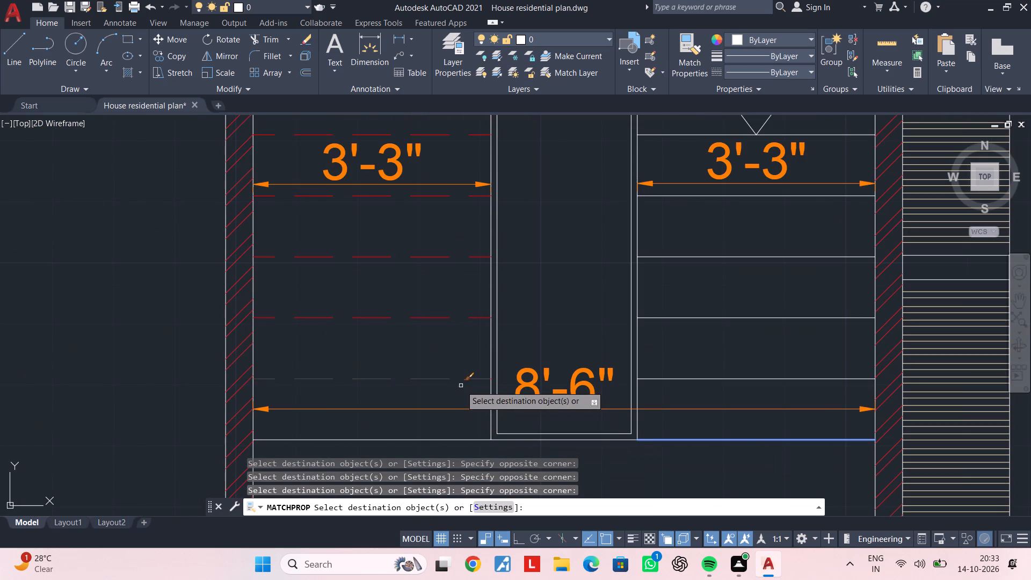
# Match the left flight's remaining dashed treads and the stairwell's dashed top line to the same solid white line.
pyautogui.click(461, 386)
pyautogui.moveTo(419, 245); pyautogui.dragTo(434, 344, button='middle')
pyautogui.click(442, 293)
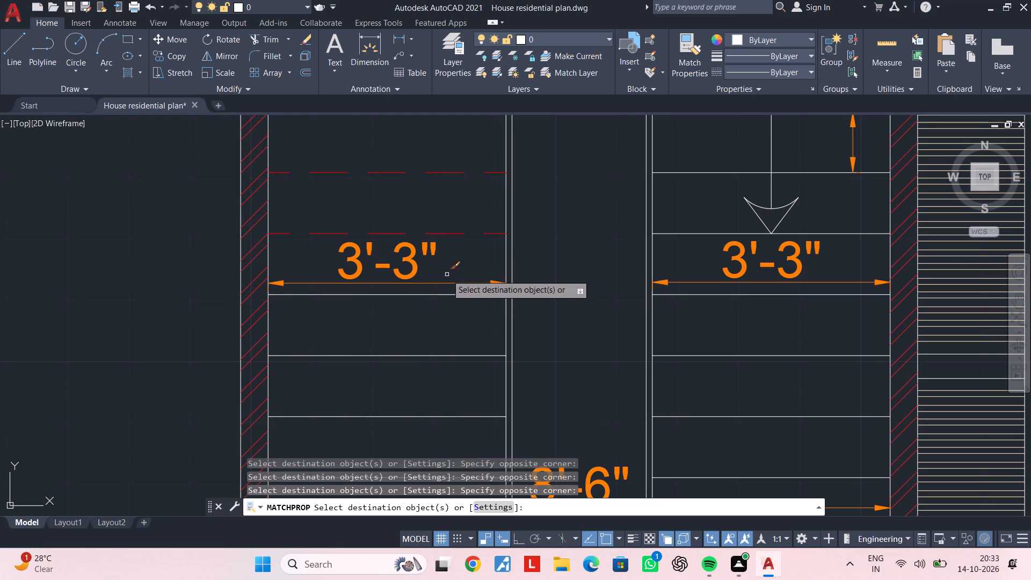
pyautogui.click(464, 252)
pyautogui.moveTo(451, 178); pyautogui.dragTo(475, 331, button='middle')
pyautogui.click(460, 255)
pyautogui.scroll(-2, 490, 310)
pyautogui.moveTo(540, 322); pyautogui.dragTo(539, 292, button='middle')
pyautogui.moveTo(539, 290); pyautogui.dragTo(532, 260, button='middle')
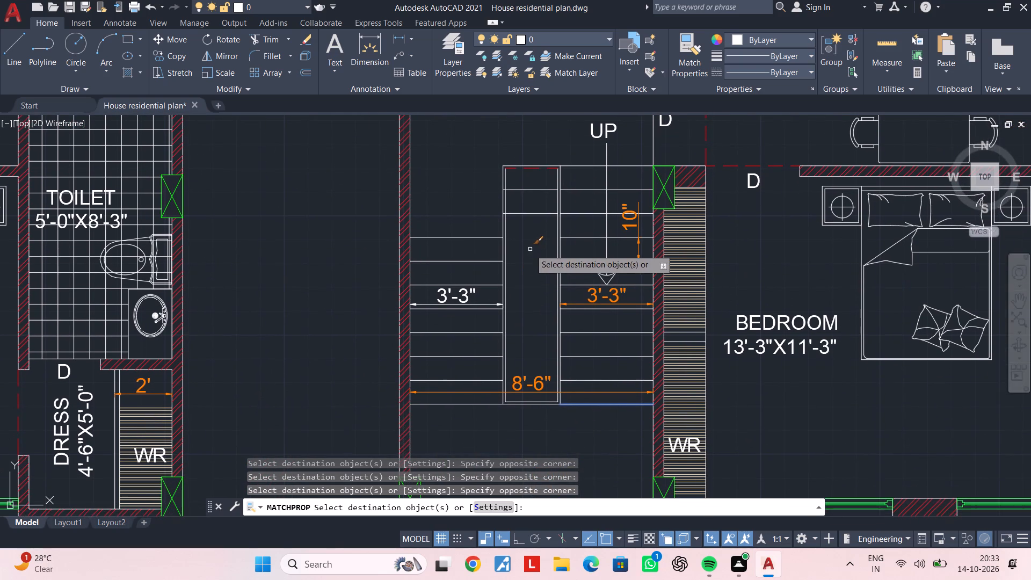
pyautogui.moveTo(530, 249); pyautogui.dragTo(518, 256, button='middle')
pyautogui.scroll(1, 518, 172)
pyautogui.click(513, 178)
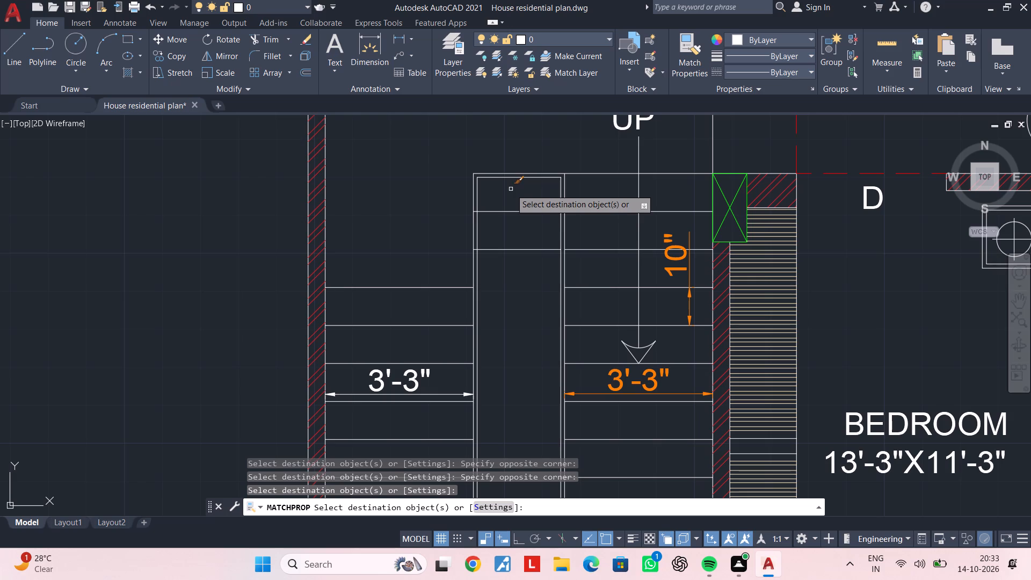
pyautogui.press('Escape')
# Trim the two tread lines crossing the duplicated plan's stairwell, including the short pieces between its double edge lines.
pyautogui.moveTo(504, 280); pyautogui.dragTo(522, 116, button='middle')
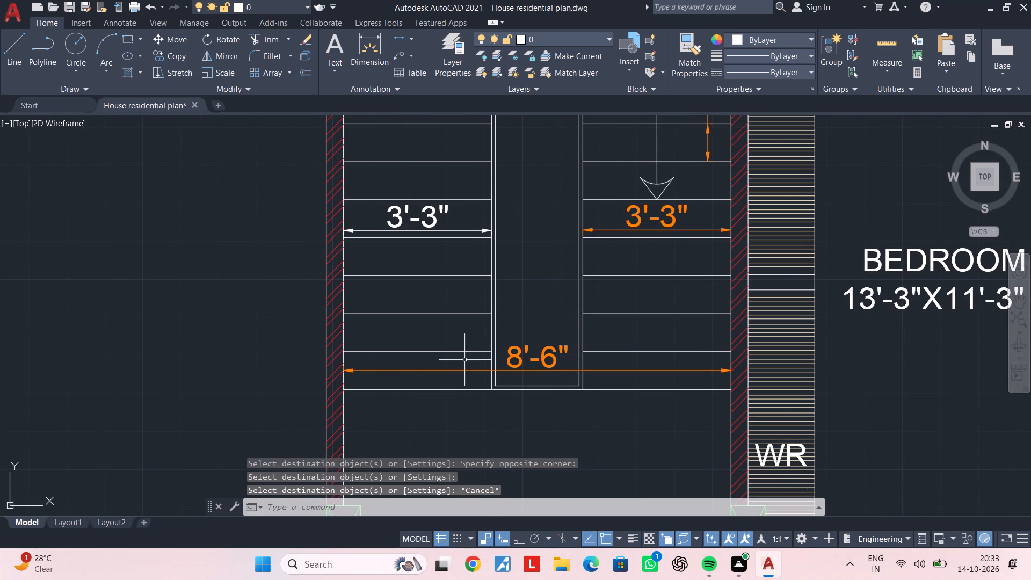
pyautogui.moveTo(470, 274); pyautogui.dragTo(464, 401, button='middle')
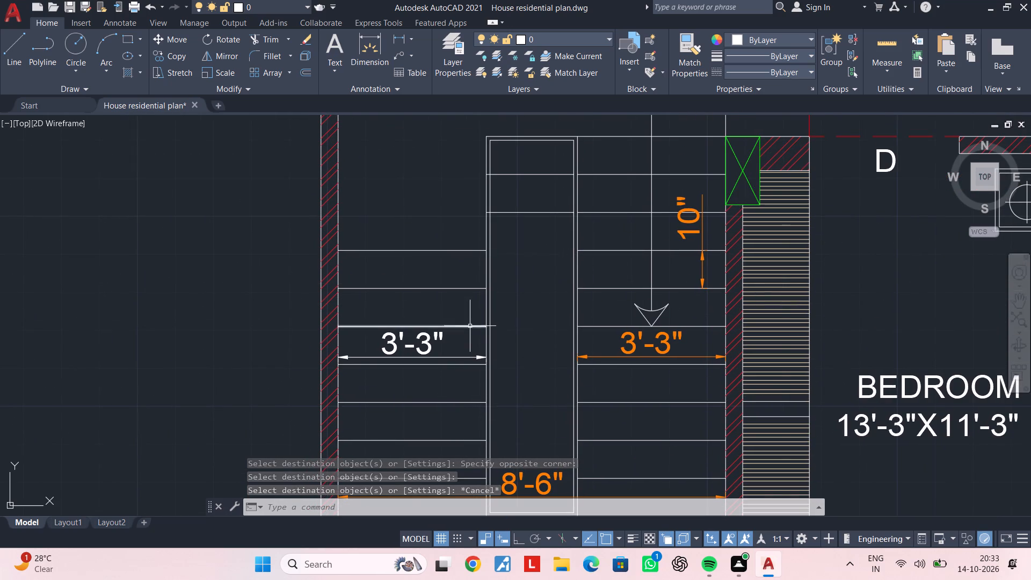
pyautogui.moveTo(519, 302); pyautogui.dragTo(498, 344, button='middle')
pyautogui.press('Escape')
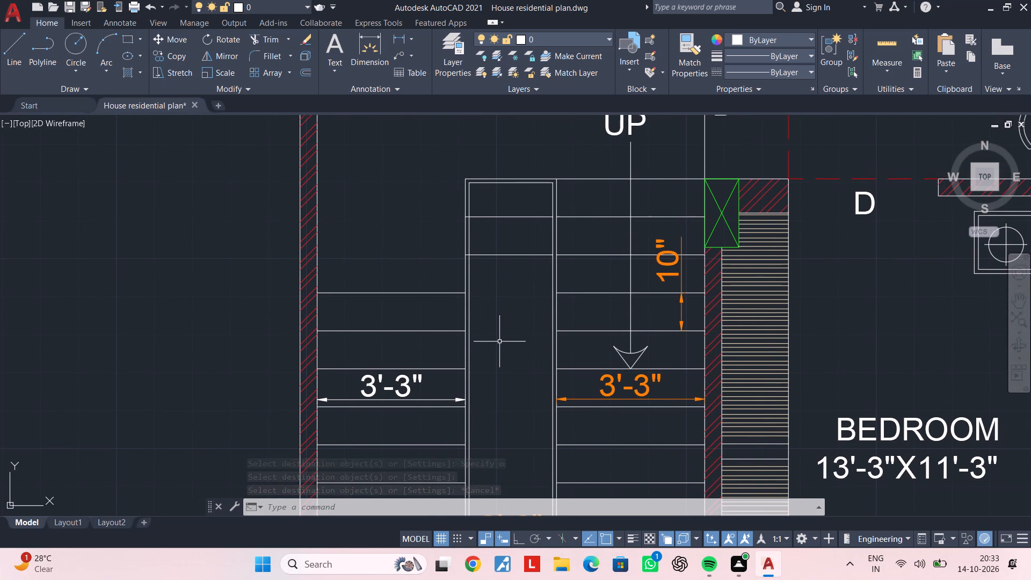
pyautogui.press('Escape')
pyautogui.press('t')
pyautogui.press('r')
pyautogui.press('space')
pyautogui.moveTo(517, 327); pyautogui.dragTo(517, 318)
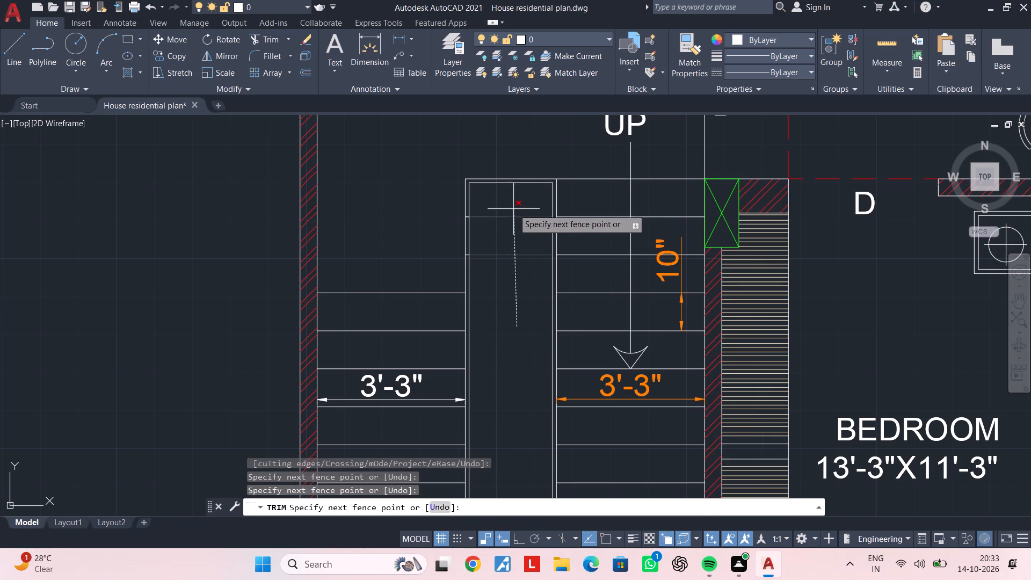
pyautogui.click(513, 208)
pyautogui.scroll(4, 464, 213)
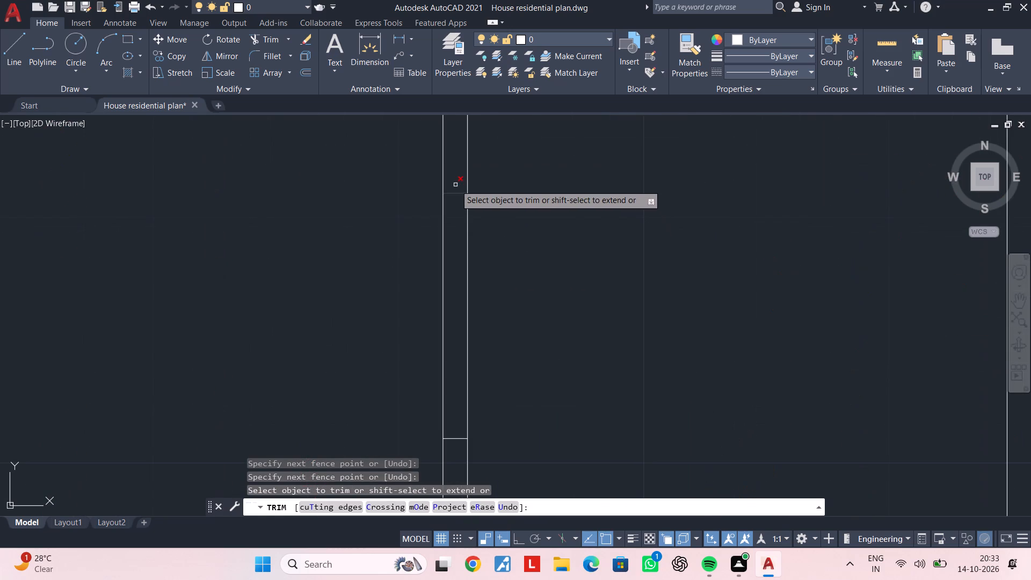
pyautogui.click(455, 185)
pyautogui.click(456, 461)
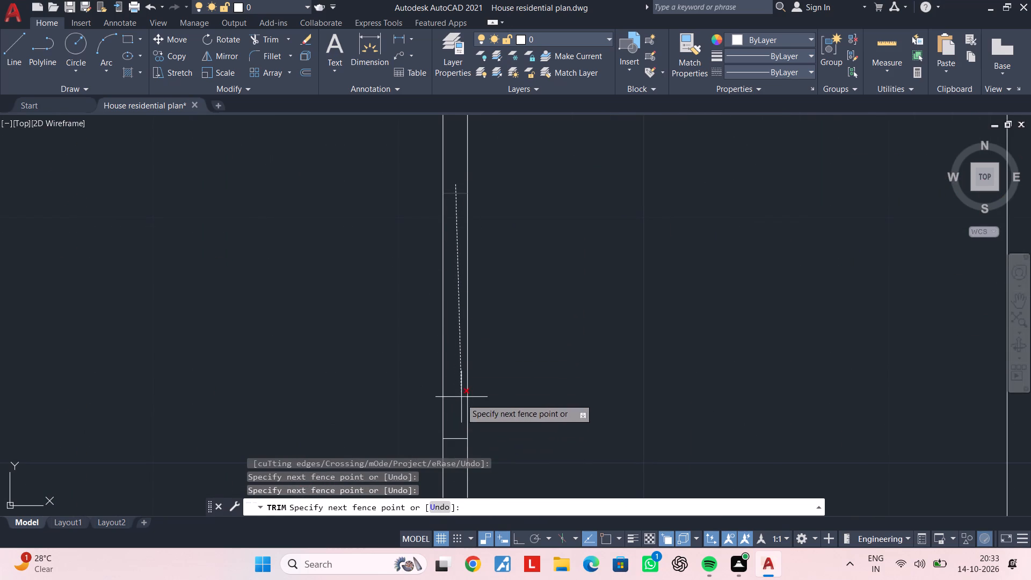
pyautogui.click(456, 444)
pyautogui.scroll(-4, 479, 410)
pyautogui.scroll(2, 572, 360)
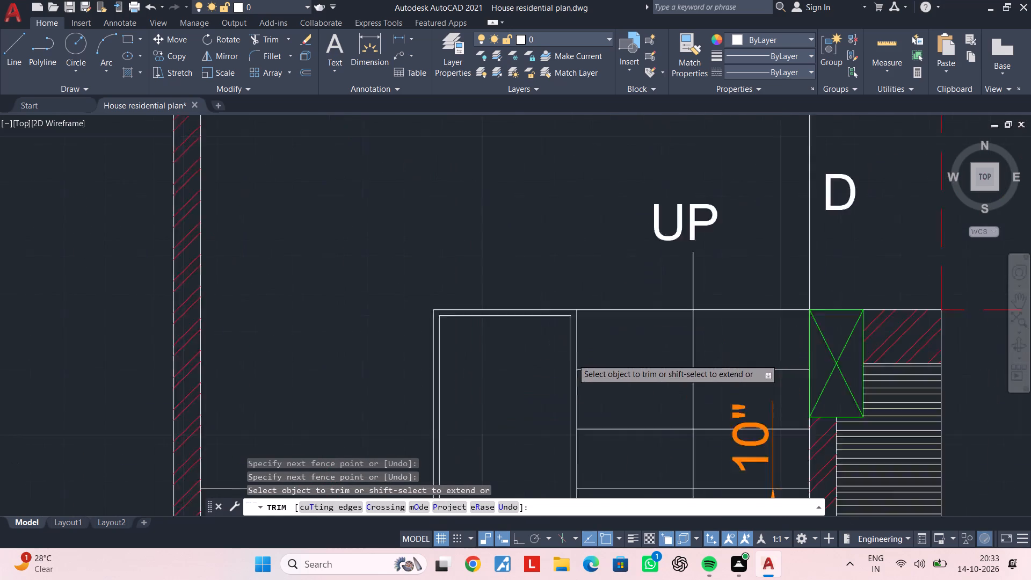
pyautogui.scroll(1, 572, 359)
pyautogui.scroll(-2, 530, 325)
pyautogui.moveTo(519, 336); pyautogui.dragTo(492, 273, button='middle')
pyautogui.press('Escape')
pyautogui.press('Escape')
pyautogui.press('Escape')
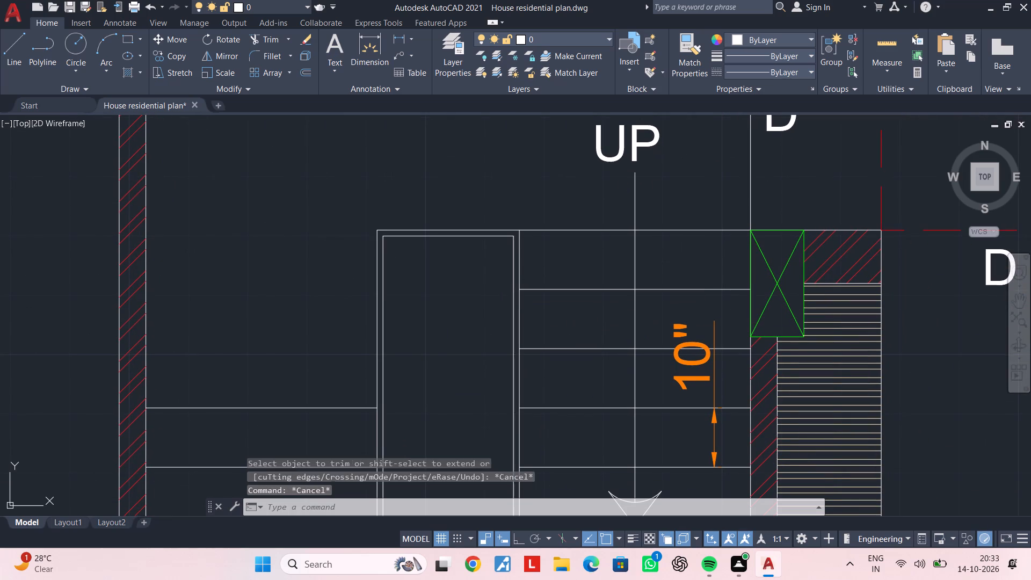
pyautogui.press('Escape')
pyautogui.press('Escape')
# Draw a straight vertical line from the right flight's arrow tip down past the last tread into the landing, with Ortho on.
pyautogui.scroll(-1, 556, 340)
pyautogui.moveTo(554, 322); pyautogui.dragTo(541, 251, button='middle')
pyautogui.scroll(-1, 567, 310)
pyautogui.moveTo(567, 312); pyautogui.dragTo(567, 281, button='middle')
pyautogui.press('Escape')
pyautogui.press('Escape')
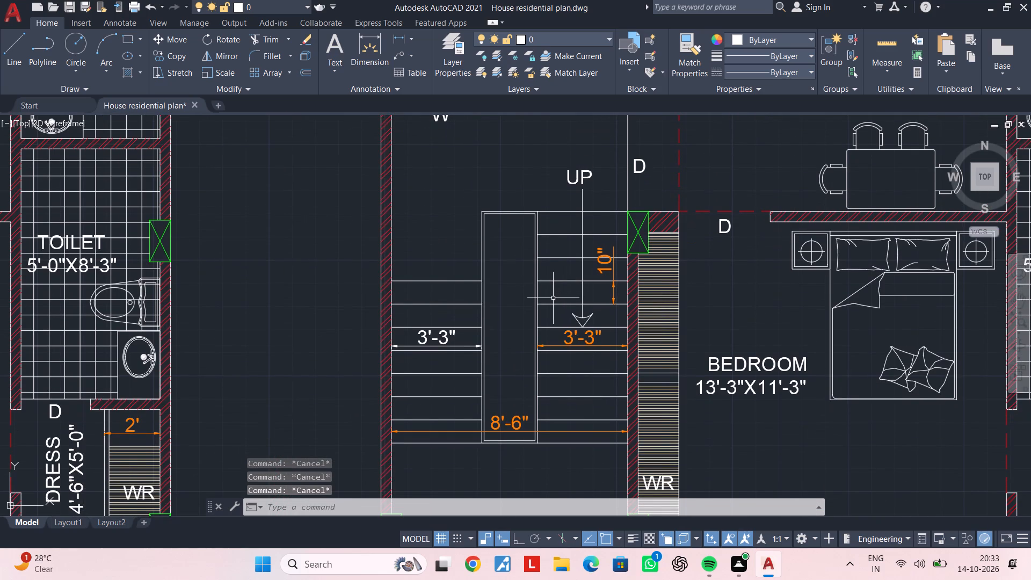
pyautogui.press('Escape')
pyautogui.press('Escape')
pyautogui.press('Escape')
pyautogui.press('Escape')
pyautogui.press('Escape')
pyautogui.press('Escape')
pyautogui.moveTo(554, 327); pyautogui.dragTo(494, 300, button='middle')
pyautogui.press('Escape')
pyautogui.press('Escape')
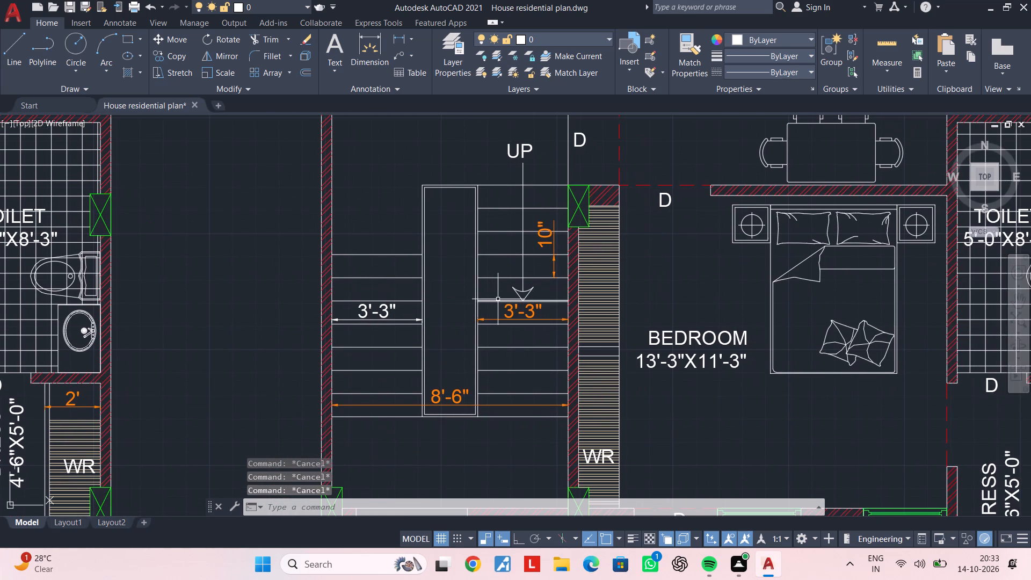
pyautogui.press('l')
pyautogui.press('space')
pyautogui.scroll(2, 516, 314)
pyautogui.click(529, 281)
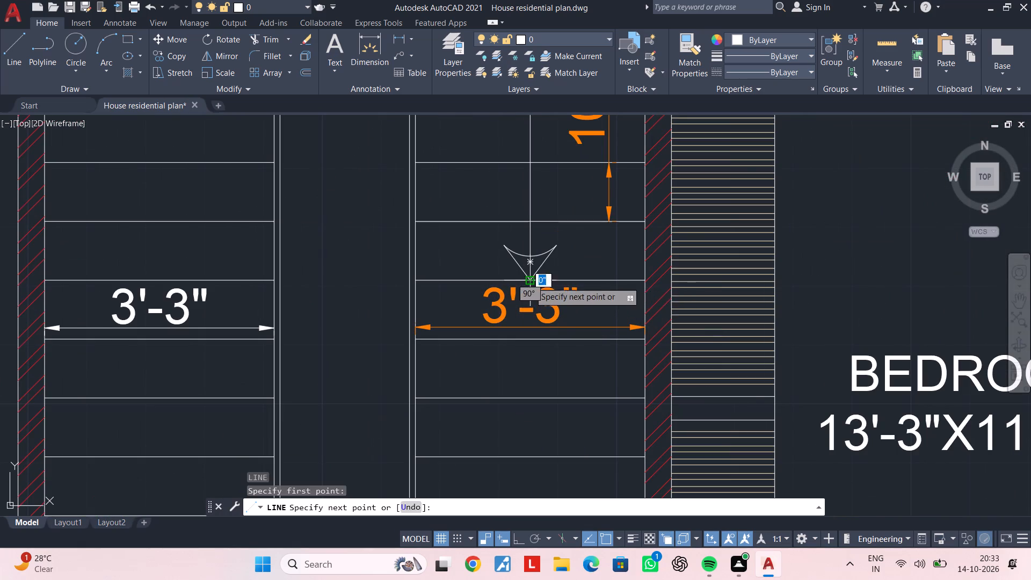
pyautogui.scroll(-1, 534, 430)
pyautogui.moveTo(534, 429); pyautogui.dragTo(525, 218, button='middle')
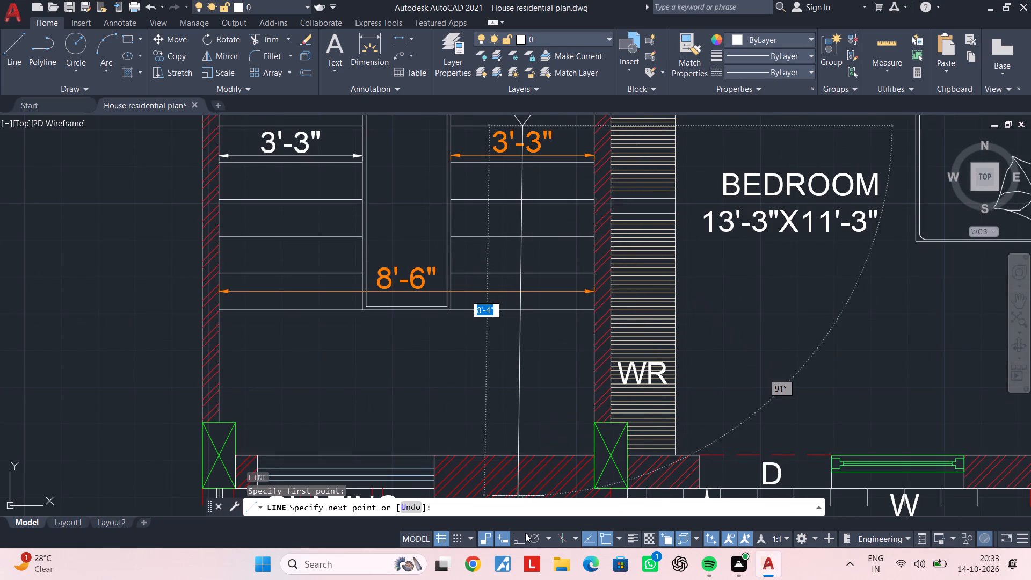
pyautogui.click(518, 535)
pyautogui.click(520, 394)
pyautogui.press('Escape')
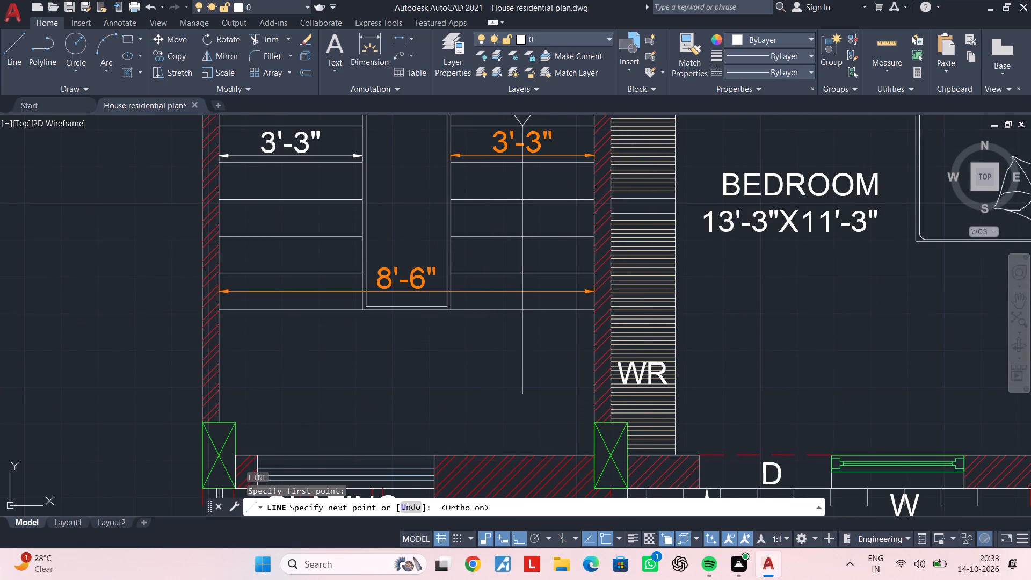
pyautogui.press('Escape')
pyautogui.press('Escape')
pyautogui.press('Escape')
# Draw a vertical centre line down the left flight from its top tread's midpoint into the landing.
pyautogui.moveTo(309, 344); pyautogui.dragTo(452, 347, button='middle')
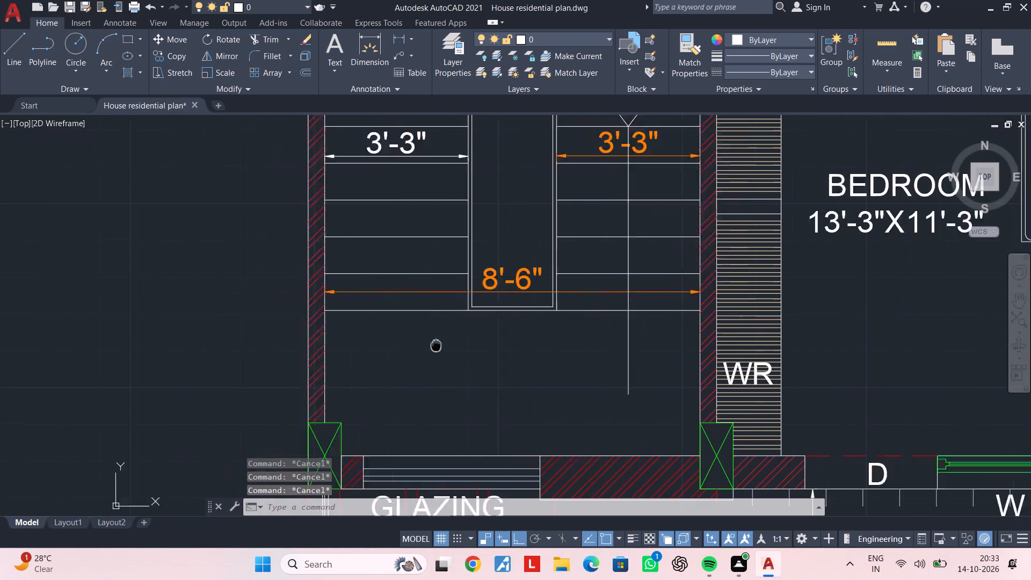
pyautogui.moveTo(452, 347); pyautogui.dragTo(463, 349, button='middle')
pyautogui.press('space')
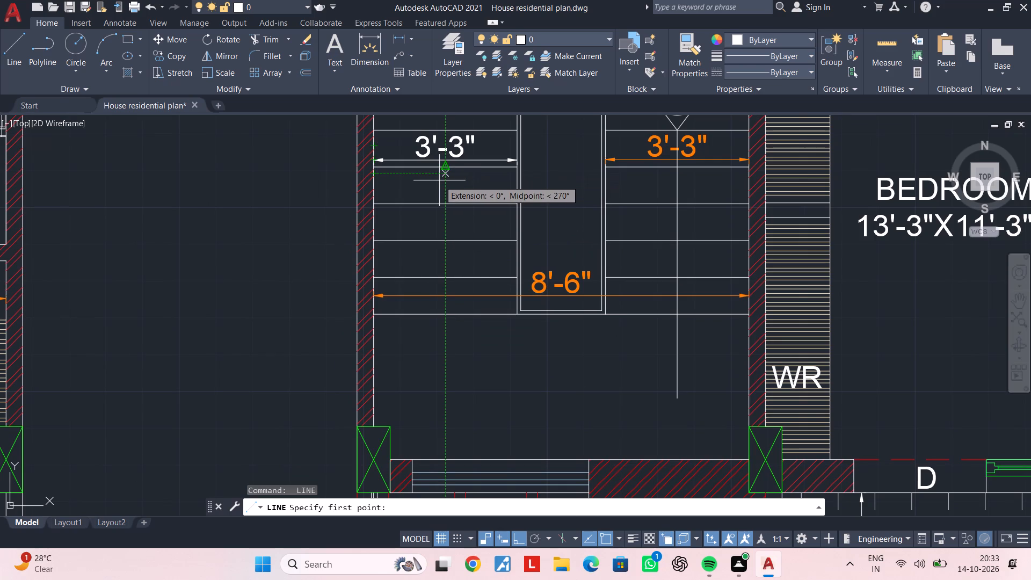
pyautogui.scroll(-2, 439, 180)
pyautogui.moveTo(439, 190); pyautogui.dragTo(439, 301, button='middle')
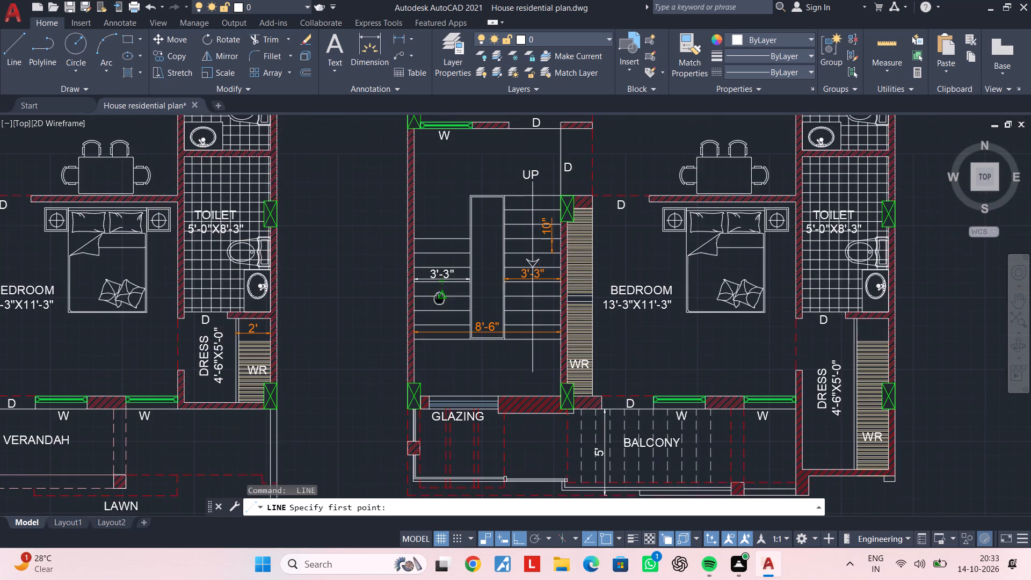
pyautogui.moveTo(439, 301); pyautogui.dragTo(439, 304, button='middle')
pyautogui.scroll(2, 440, 251)
pyautogui.click(439, 243)
pyautogui.moveTo(448, 440); pyautogui.dragTo(445, 279, button='middle')
pyautogui.click(444, 412)
pyautogui.press('Escape')
pyautogui.press('Escape')
pyautogui.press('Escape')
pyautogui.press('Escape')
pyautogui.press('Escape')
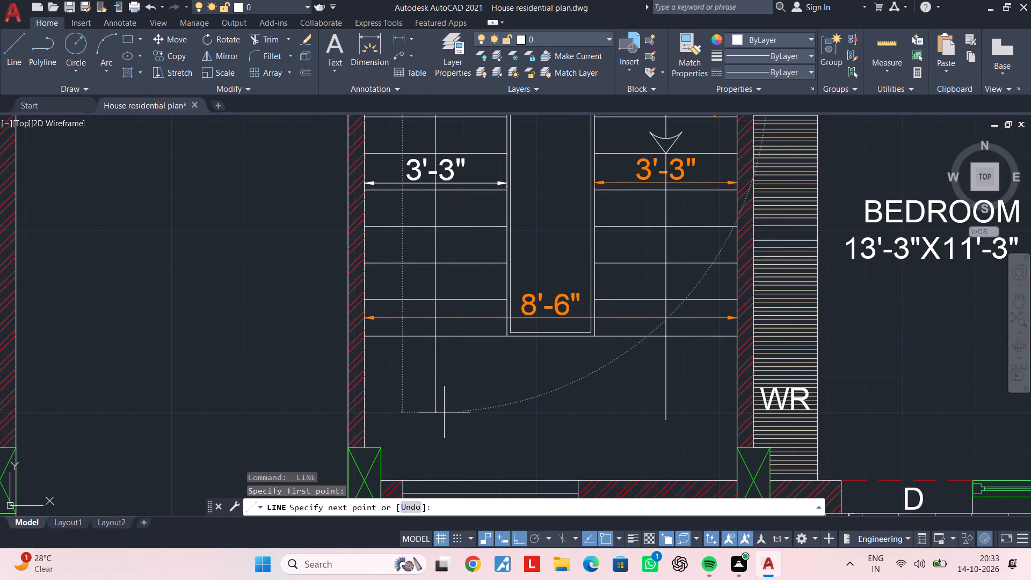
pyautogui.press('Escape')
# Draw a horizontal line across the landing from the left centre line's lower end to just past the right flight's line.
pyautogui.press('space')
pyautogui.click(435, 411)
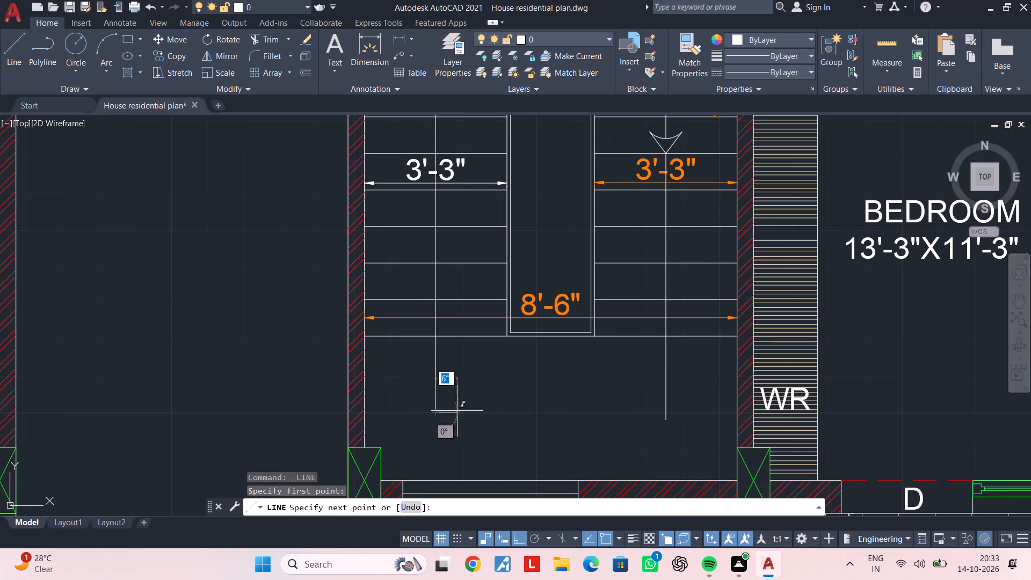
pyautogui.click(696, 408)
pyautogui.press('Escape')
pyautogui.press('Escape')
pyautogui.press('Escape')
pyautogui.press('Escape')
pyautogui.press('Escape')
pyautogui.press('Escape')
pyautogui.press('Escape')
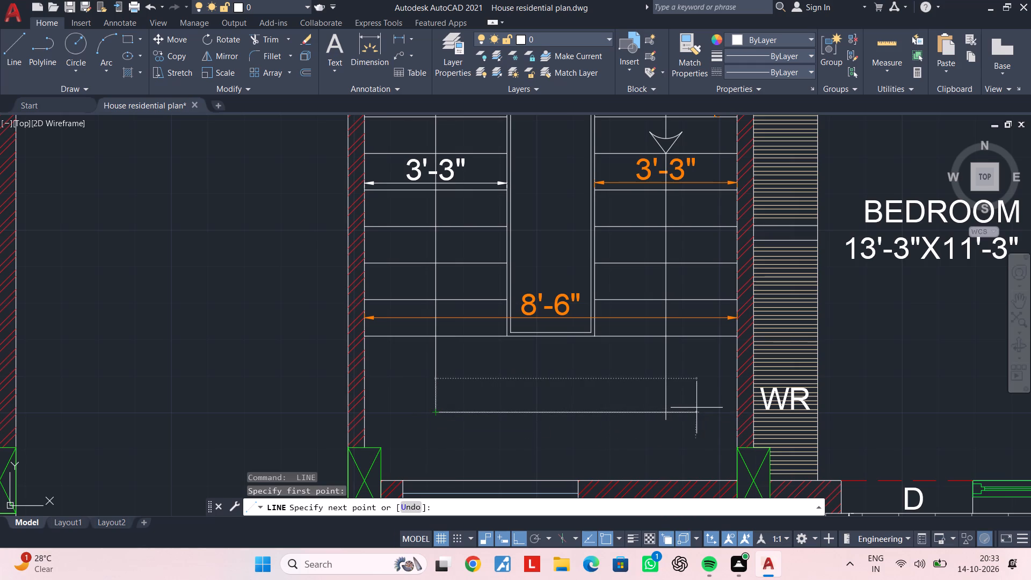
pyautogui.press('Escape')
pyautogui.press('Escape')
pyautogui.press('Escape')
# Trim the overhanging ends where the landing line meets the right flight's vertical line.
pyautogui.press('t')
pyautogui.press('r')
pyautogui.press('space')
pyautogui.click(676, 412)
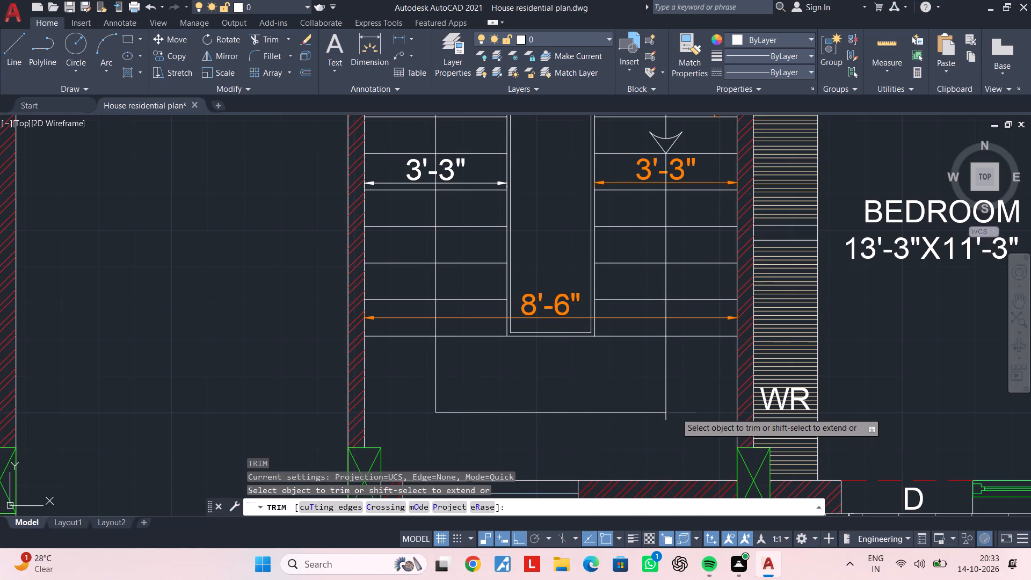
pyautogui.click(667, 421)
pyautogui.press('Escape')
# Draw a short horizontal boundary line just above the left flight's top tread, crossing over its centre line.
pyautogui.scroll(-1, 513, 402)
pyautogui.moveTo(515, 403); pyautogui.dragTo(564, 567, button='middle')
pyautogui.press('Escape')
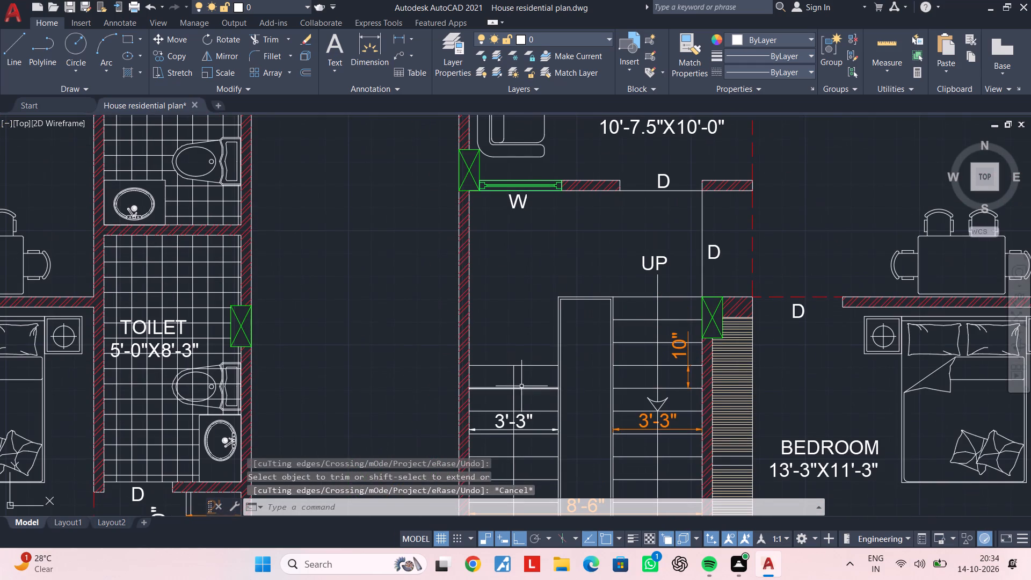
pyautogui.press('l')
pyautogui.press('space')
pyautogui.press('Escape')
pyautogui.press('Escape')
pyautogui.press('l')
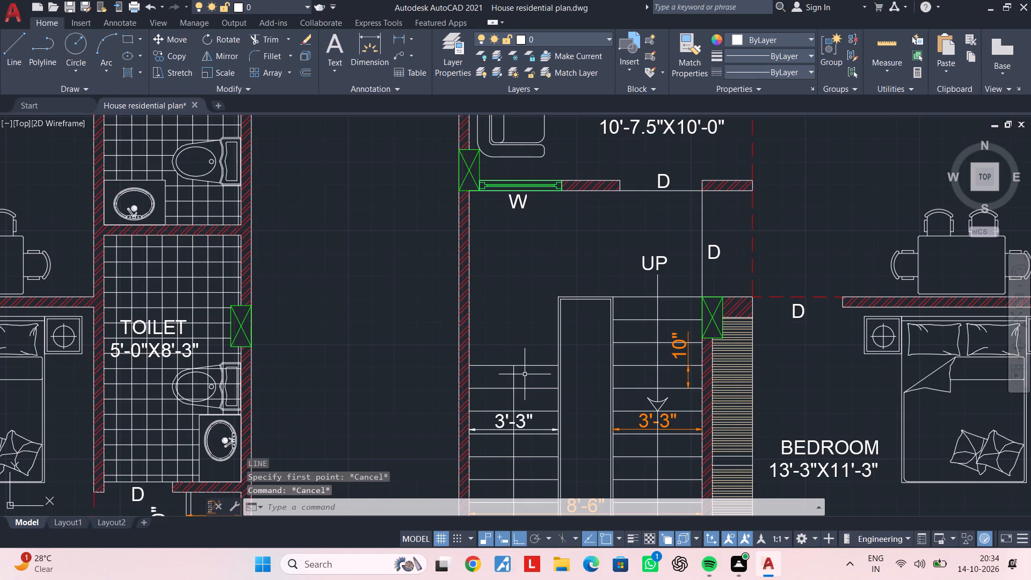
pyautogui.press('space')
pyautogui.scroll(2, 515, 369)
pyautogui.click(458, 320)
pyautogui.click(598, 323)
pyautogui.press('Escape')
pyautogui.press('Escape')
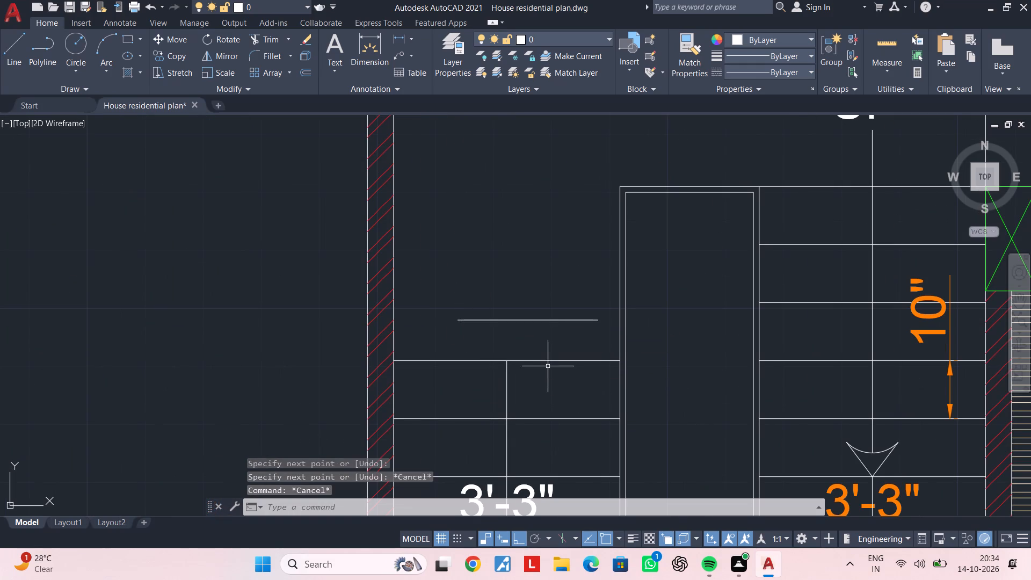
# Extend the left flight's centre line up to the short boundary line and erase that boundary line.
pyautogui.press('e')
pyautogui.press('x')
pyautogui.press('space')
pyautogui.click(505, 394)
pyautogui.press('Escape')
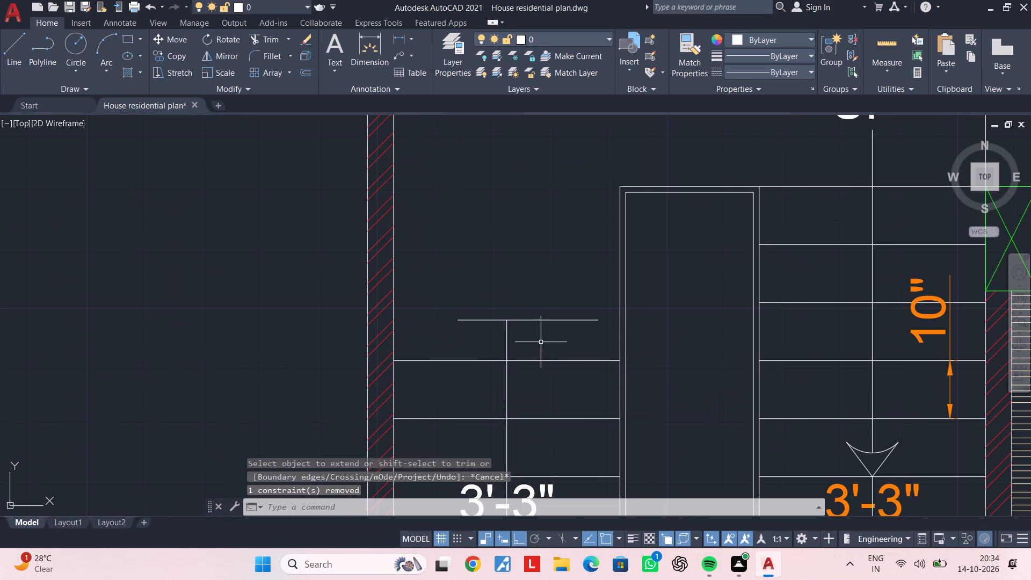
pyautogui.click(541, 342)
pyautogui.click(534, 301)
pyautogui.press('Delete')
# Copy the right flight's UP label to just above the left flight's centre line, with Ortho off.
pyautogui.scroll(-1, 575, 351)
pyautogui.moveTo(575, 351); pyautogui.dragTo(473, 310, button='middle')
pyautogui.scroll(-2, 504, 317)
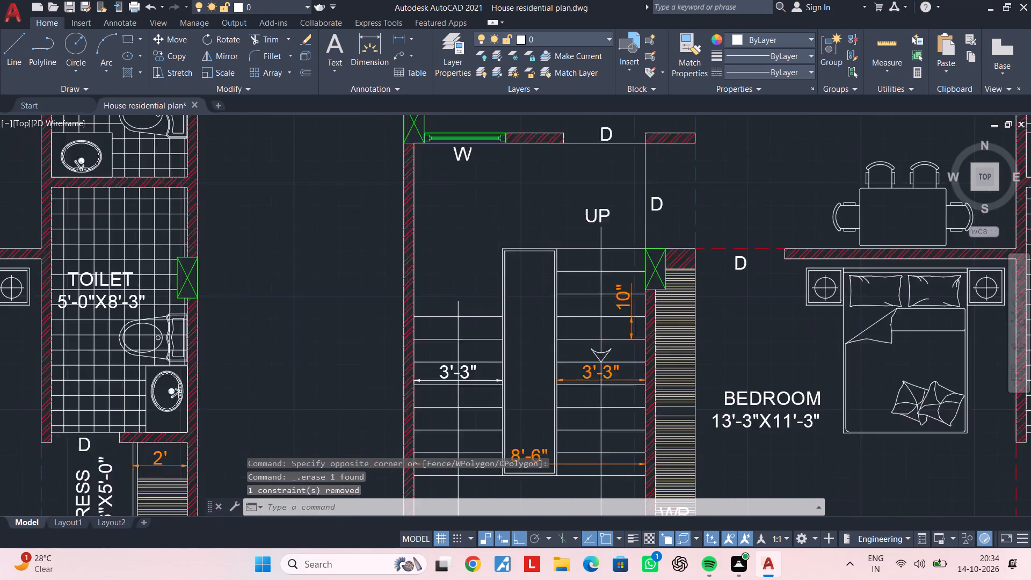
pyautogui.moveTo(504, 317); pyautogui.dragTo(496, 323, button='middle')
pyautogui.press('Escape')
pyautogui.scroll(1, 539, 260)
pyautogui.click(559, 259)
pyautogui.write('CO')
pyautogui.press('space')
pyautogui.click(559, 262)
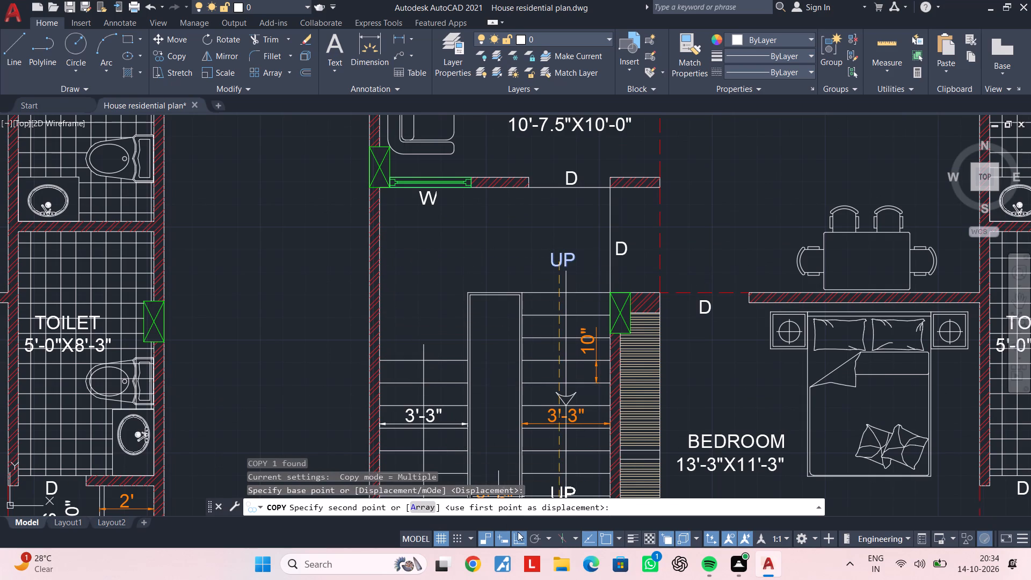
pyautogui.click(522, 538)
pyautogui.scroll(3, 422, 350)
pyautogui.moveTo(422, 350); pyautogui.dragTo(478, 336, button='middle')
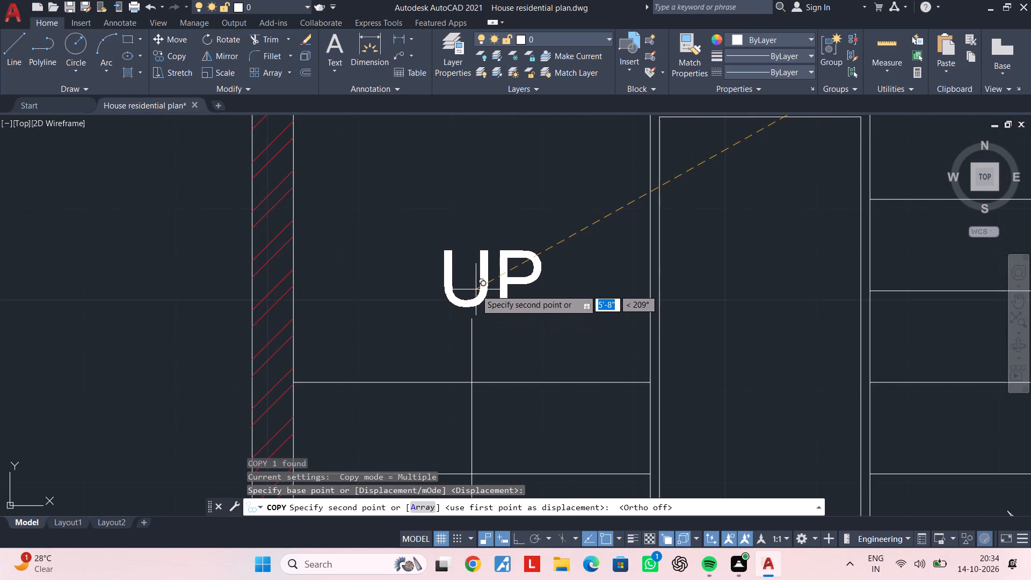
pyautogui.click(476, 289)
pyautogui.press('Escape')
# Change the copied label above the left flight to DN.
pyautogui.doubleClick(476, 298)
pyautogui.click(532, 280)
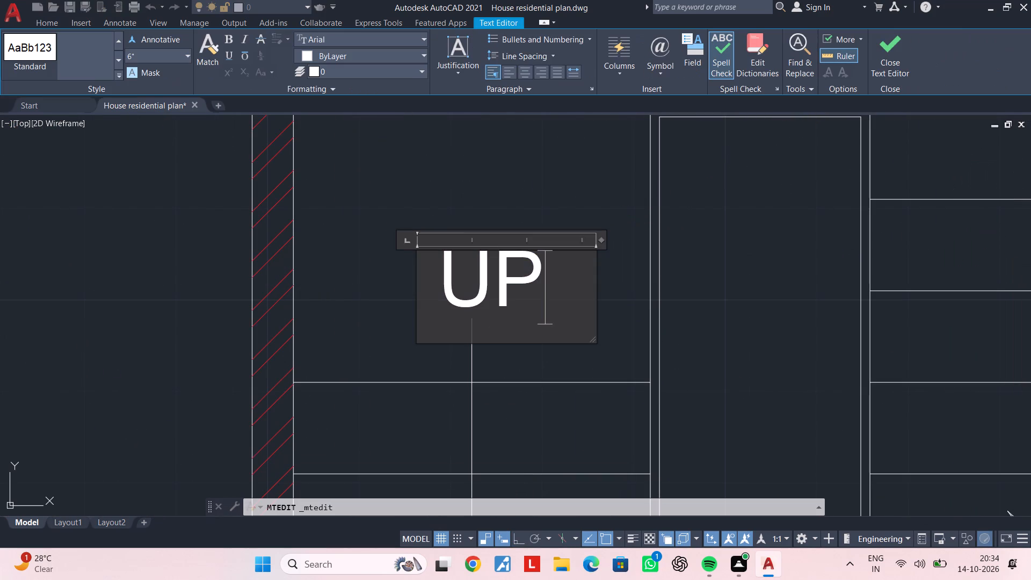
pyautogui.press('BackSpace')
pyautogui.press('BackSpace')
pyautogui.write('DN')
pyautogui.click(406, 347)
# Delete the overall 8'-6" width dimension across the duplicated plan's staircase.
pyautogui.scroll(-4, 408, 346)
pyautogui.moveTo(452, 345); pyautogui.dragTo(453, 305, button='middle')
pyautogui.press('Escape')
pyautogui.scroll(-2, 478, 307)
pyautogui.moveTo(479, 307); pyautogui.dragTo(480, 298, button='middle')
pyautogui.scroll(3, 467, 308)
pyautogui.moveTo(467, 303); pyautogui.dragTo(458, 224, button='middle')
pyautogui.moveTo(484, 260); pyautogui.dragTo(484, 218, button='middle')
pyautogui.moveTo(535, 260); pyautogui.dragTo(526, 216, button='middle')
pyautogui.moveTo(544, 230); pyautogui.dragTo(538, 247, button='middle')
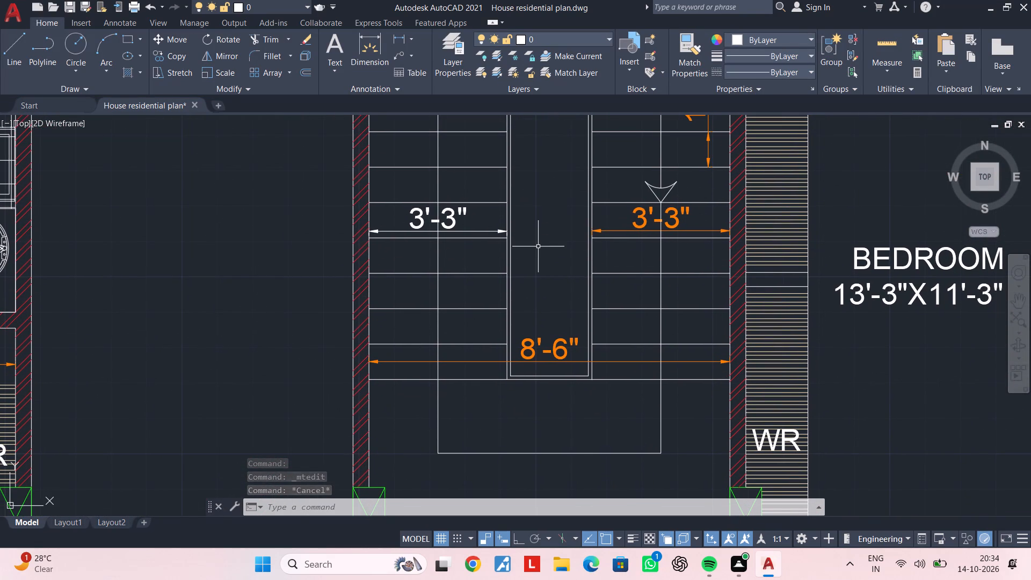
pyautogui.press('Escape')
pyautogui.press('Escape')
pyautogui.scroll(-1, 538, 247)
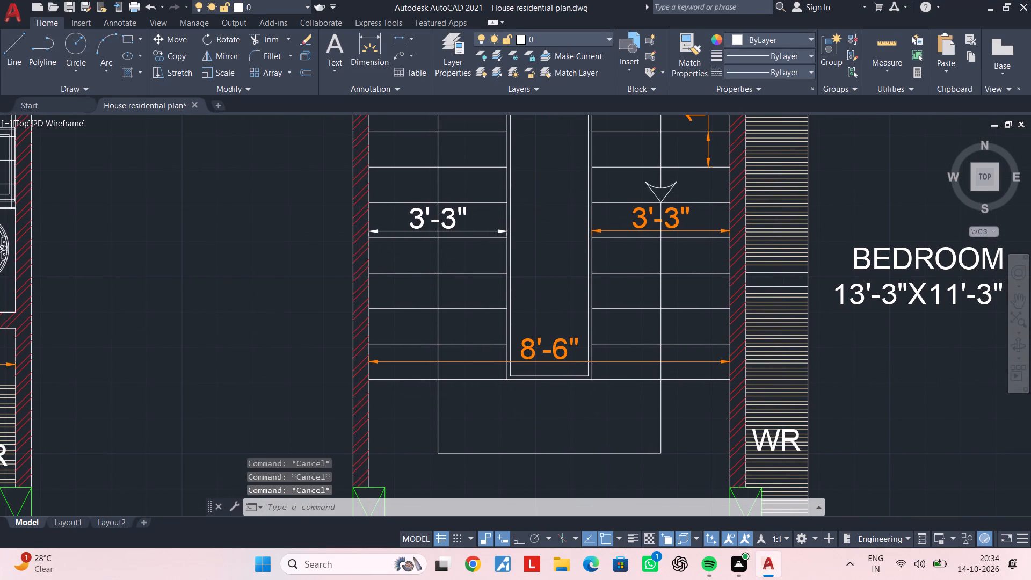
pyautogui.moveTo(538, 247); pyautogui.dragTo(536, 275, button='middle')
pyautogui.moveTo(539, 310); pyautogui.dragTo(541, 267, button='middle')
pyautogui.scroll(1, 538, 305)
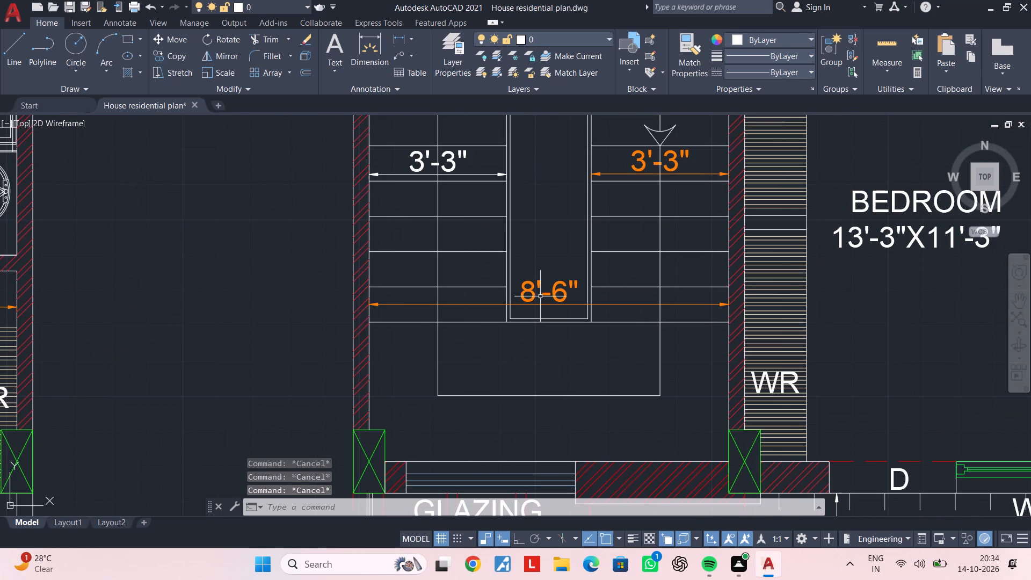
pyautogui.click(534, 301)
pyautogui.press('Delete')
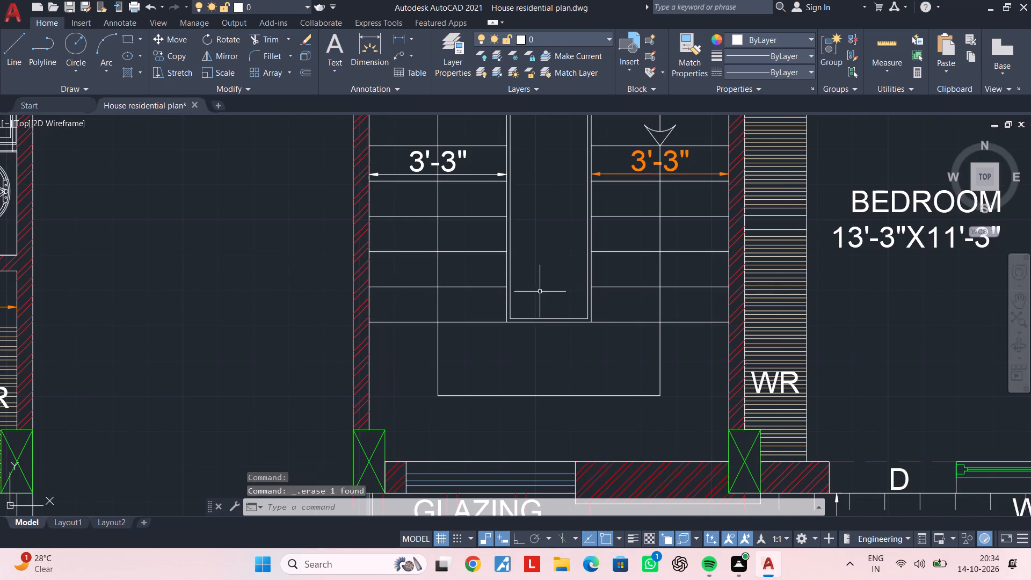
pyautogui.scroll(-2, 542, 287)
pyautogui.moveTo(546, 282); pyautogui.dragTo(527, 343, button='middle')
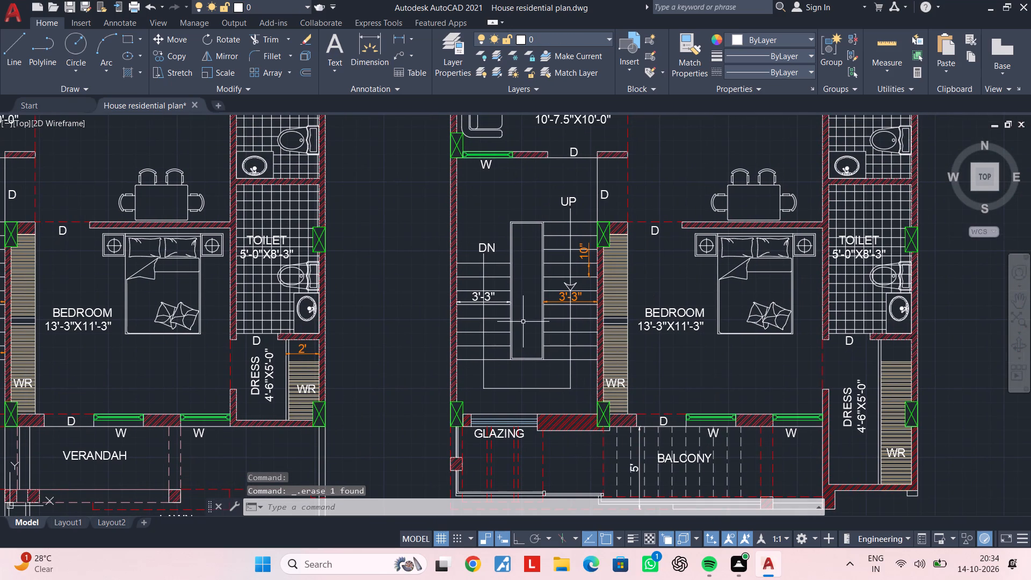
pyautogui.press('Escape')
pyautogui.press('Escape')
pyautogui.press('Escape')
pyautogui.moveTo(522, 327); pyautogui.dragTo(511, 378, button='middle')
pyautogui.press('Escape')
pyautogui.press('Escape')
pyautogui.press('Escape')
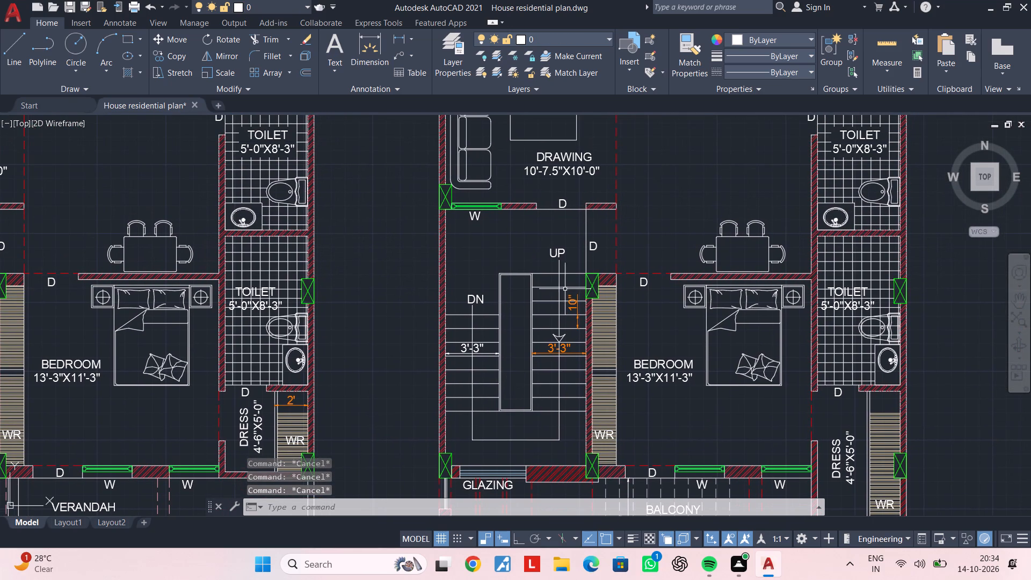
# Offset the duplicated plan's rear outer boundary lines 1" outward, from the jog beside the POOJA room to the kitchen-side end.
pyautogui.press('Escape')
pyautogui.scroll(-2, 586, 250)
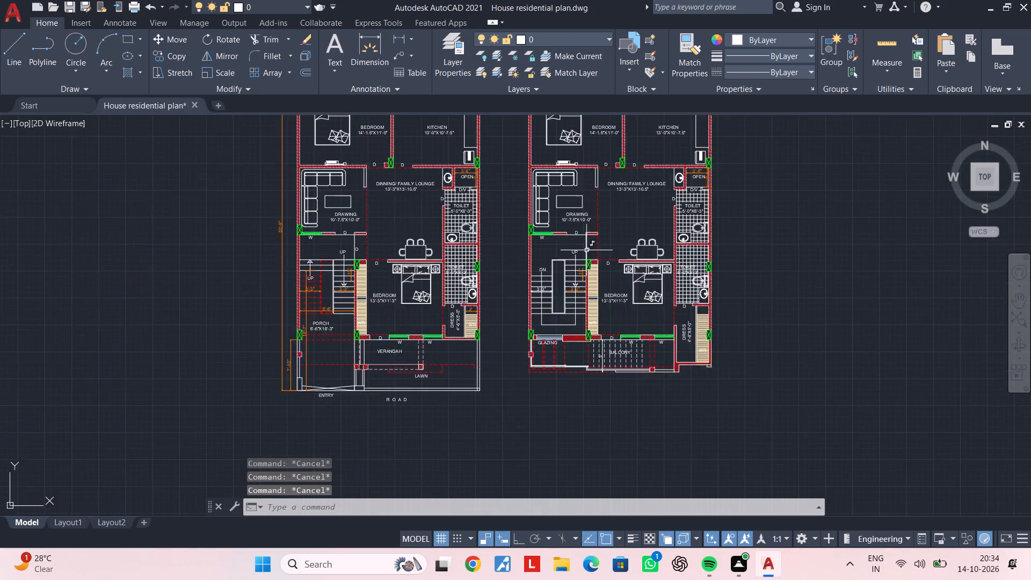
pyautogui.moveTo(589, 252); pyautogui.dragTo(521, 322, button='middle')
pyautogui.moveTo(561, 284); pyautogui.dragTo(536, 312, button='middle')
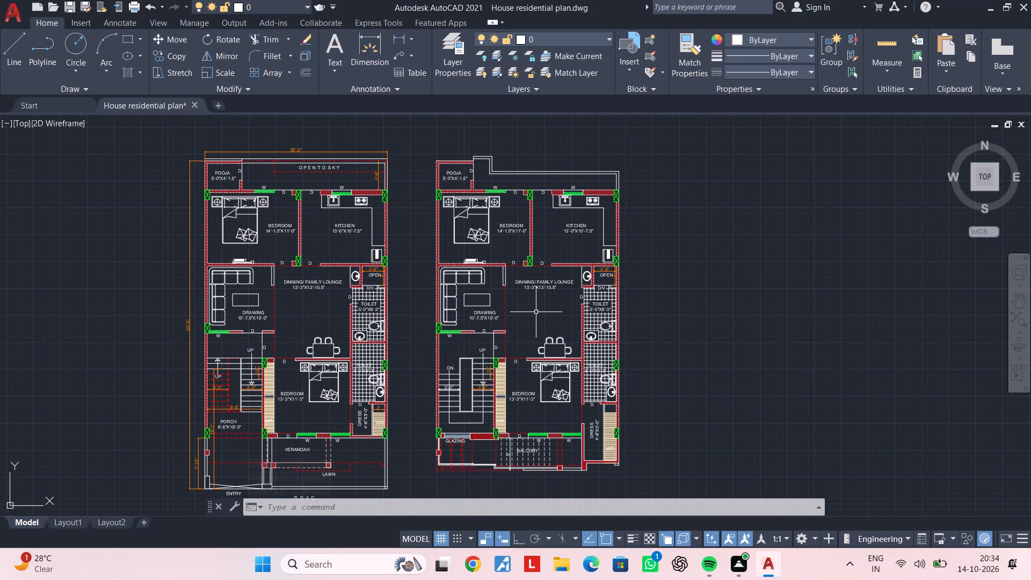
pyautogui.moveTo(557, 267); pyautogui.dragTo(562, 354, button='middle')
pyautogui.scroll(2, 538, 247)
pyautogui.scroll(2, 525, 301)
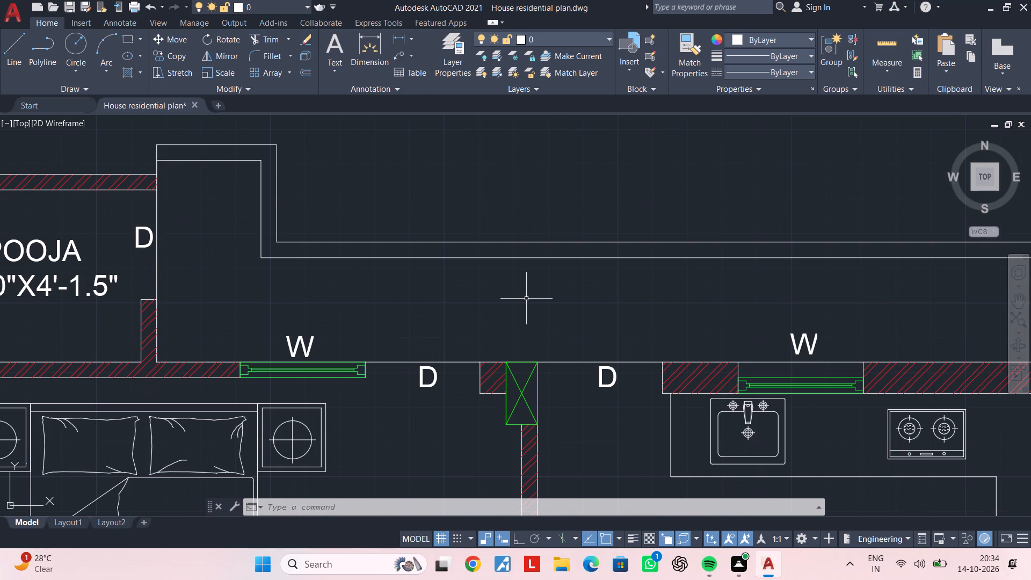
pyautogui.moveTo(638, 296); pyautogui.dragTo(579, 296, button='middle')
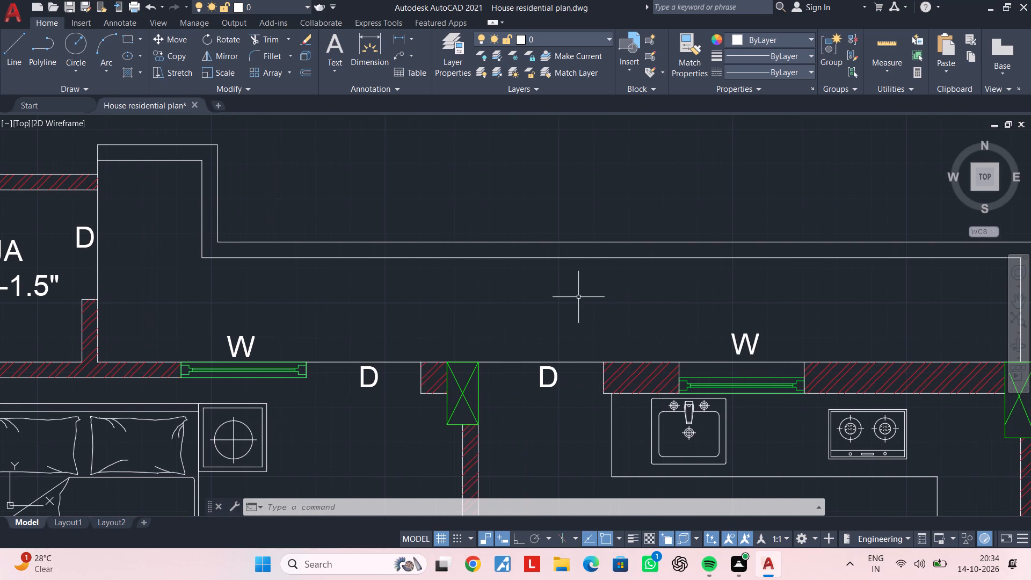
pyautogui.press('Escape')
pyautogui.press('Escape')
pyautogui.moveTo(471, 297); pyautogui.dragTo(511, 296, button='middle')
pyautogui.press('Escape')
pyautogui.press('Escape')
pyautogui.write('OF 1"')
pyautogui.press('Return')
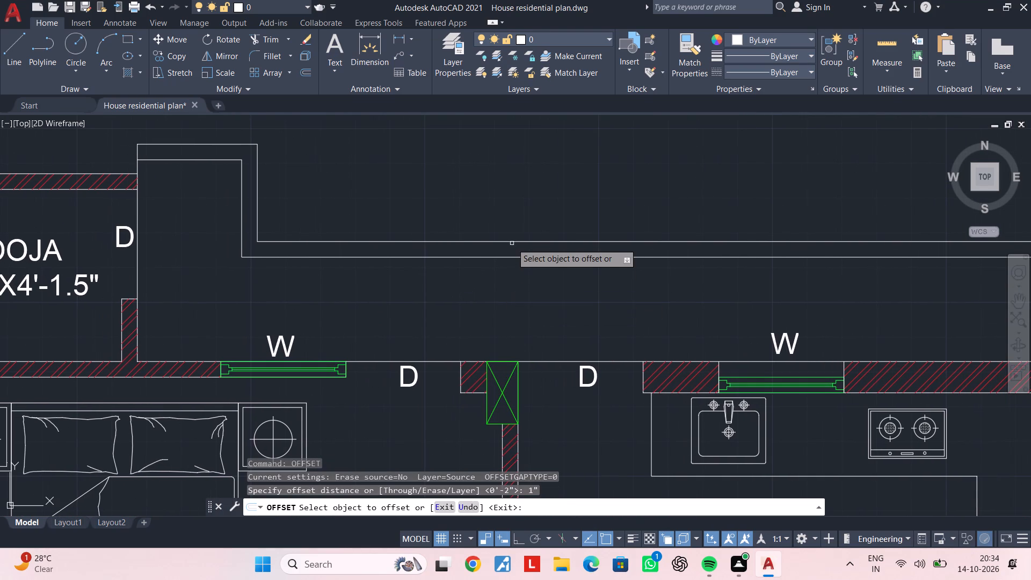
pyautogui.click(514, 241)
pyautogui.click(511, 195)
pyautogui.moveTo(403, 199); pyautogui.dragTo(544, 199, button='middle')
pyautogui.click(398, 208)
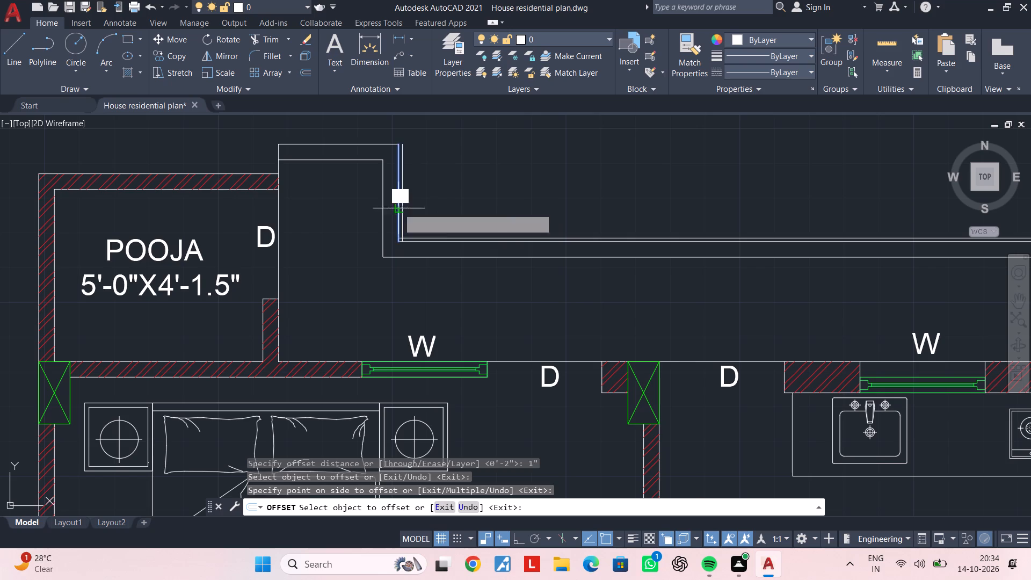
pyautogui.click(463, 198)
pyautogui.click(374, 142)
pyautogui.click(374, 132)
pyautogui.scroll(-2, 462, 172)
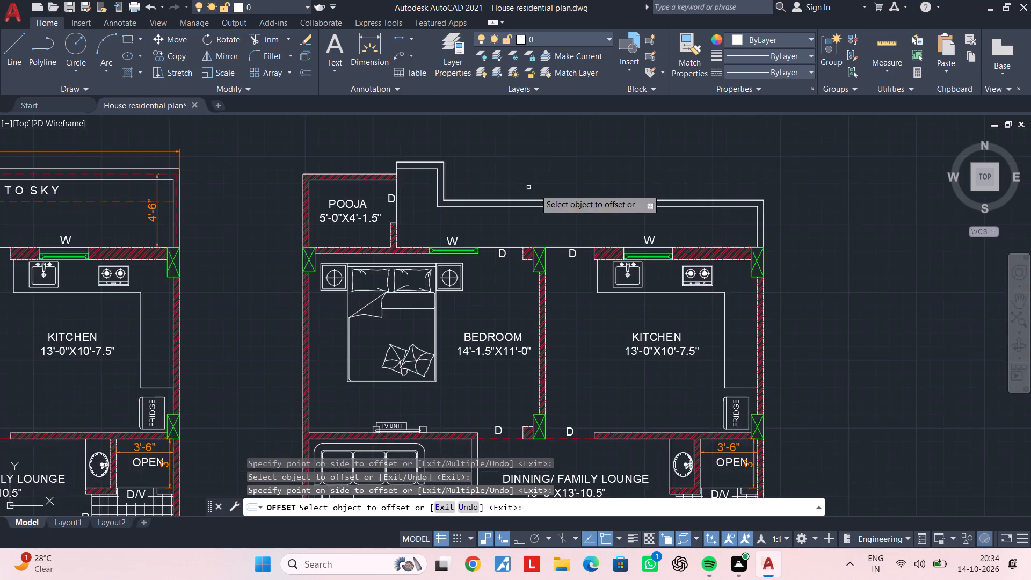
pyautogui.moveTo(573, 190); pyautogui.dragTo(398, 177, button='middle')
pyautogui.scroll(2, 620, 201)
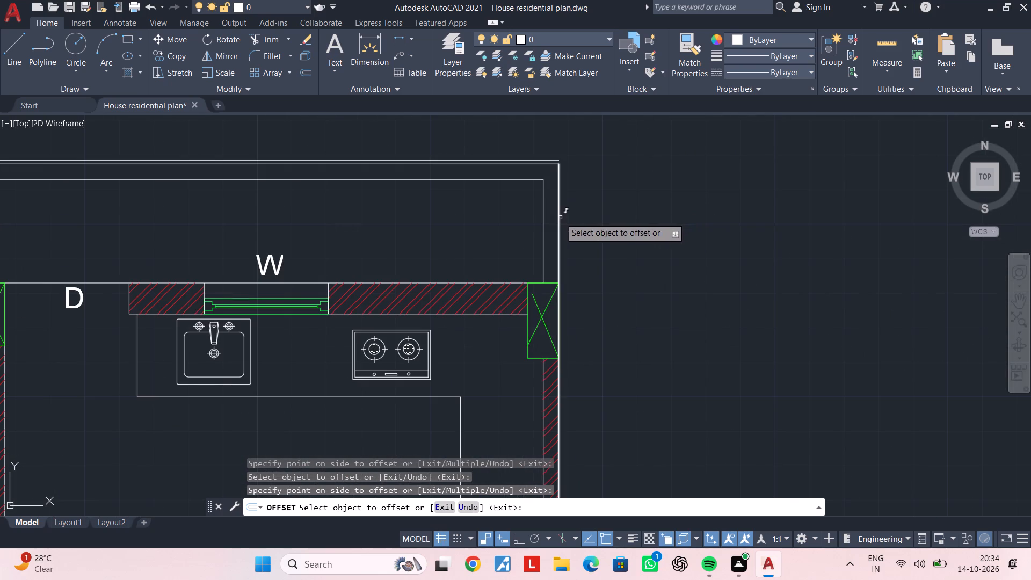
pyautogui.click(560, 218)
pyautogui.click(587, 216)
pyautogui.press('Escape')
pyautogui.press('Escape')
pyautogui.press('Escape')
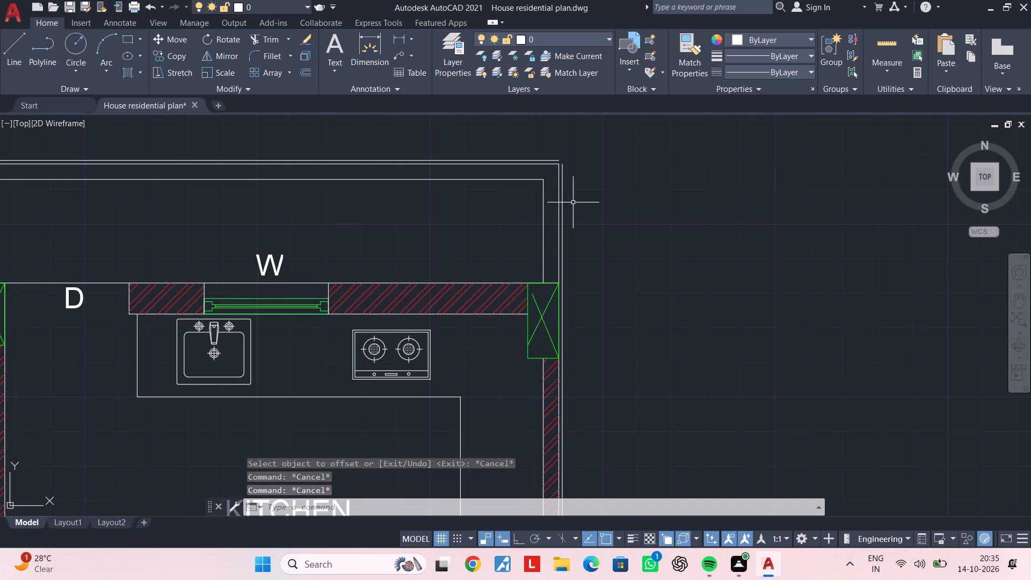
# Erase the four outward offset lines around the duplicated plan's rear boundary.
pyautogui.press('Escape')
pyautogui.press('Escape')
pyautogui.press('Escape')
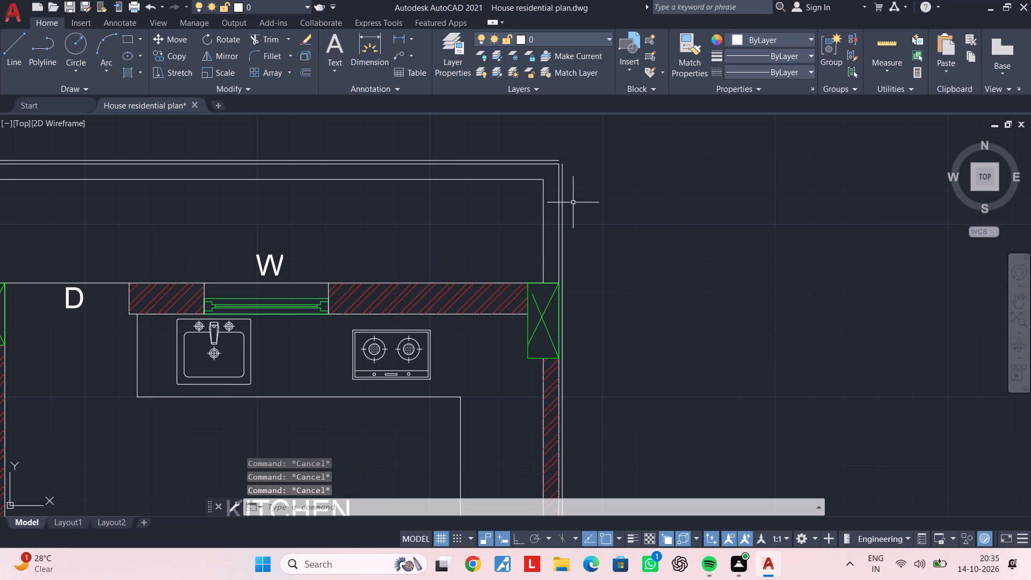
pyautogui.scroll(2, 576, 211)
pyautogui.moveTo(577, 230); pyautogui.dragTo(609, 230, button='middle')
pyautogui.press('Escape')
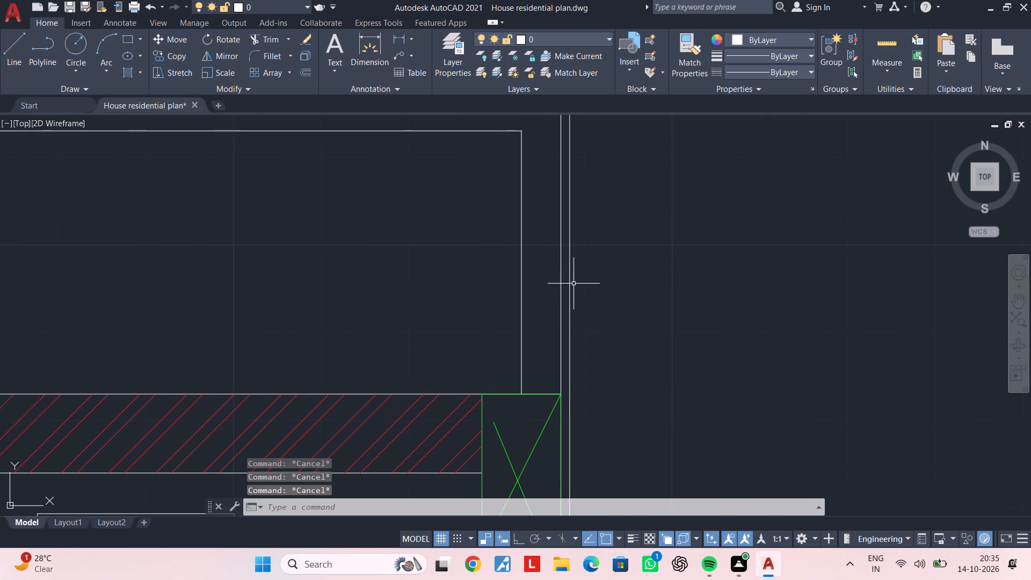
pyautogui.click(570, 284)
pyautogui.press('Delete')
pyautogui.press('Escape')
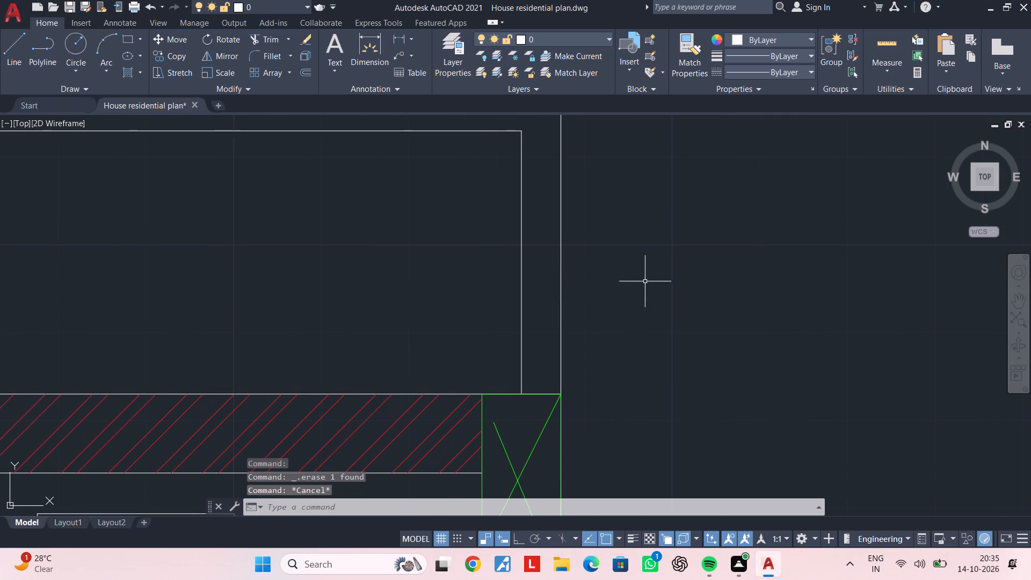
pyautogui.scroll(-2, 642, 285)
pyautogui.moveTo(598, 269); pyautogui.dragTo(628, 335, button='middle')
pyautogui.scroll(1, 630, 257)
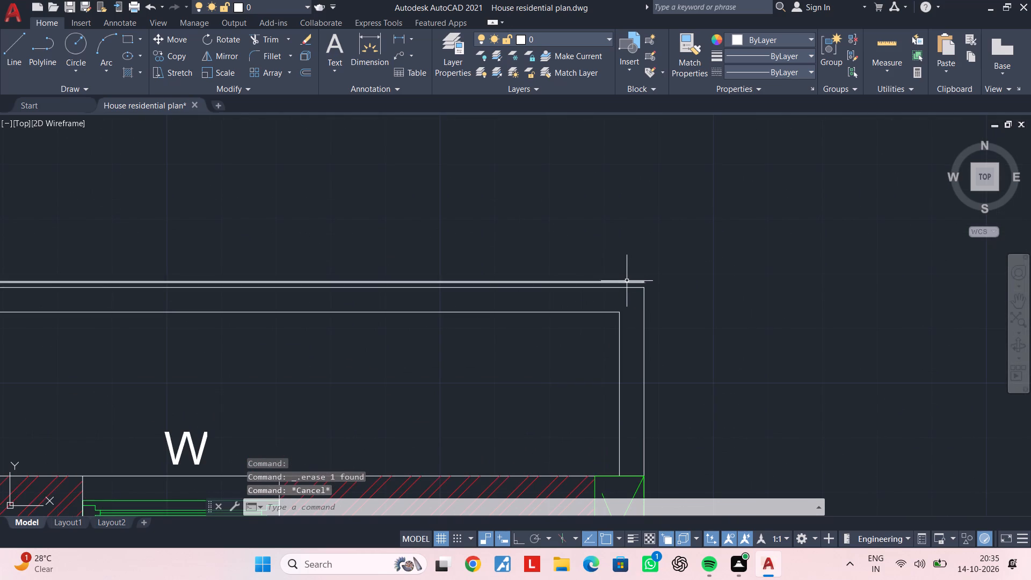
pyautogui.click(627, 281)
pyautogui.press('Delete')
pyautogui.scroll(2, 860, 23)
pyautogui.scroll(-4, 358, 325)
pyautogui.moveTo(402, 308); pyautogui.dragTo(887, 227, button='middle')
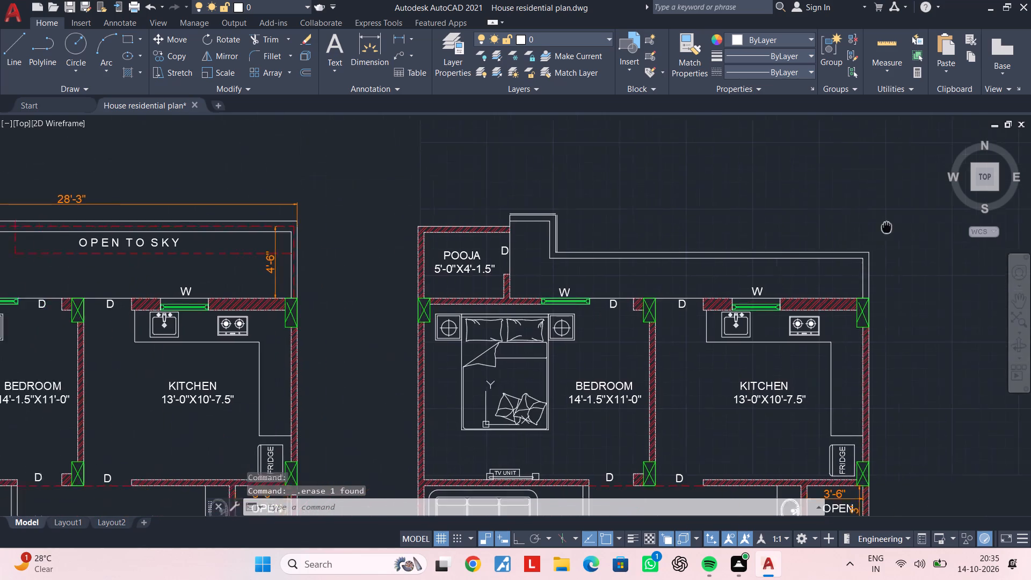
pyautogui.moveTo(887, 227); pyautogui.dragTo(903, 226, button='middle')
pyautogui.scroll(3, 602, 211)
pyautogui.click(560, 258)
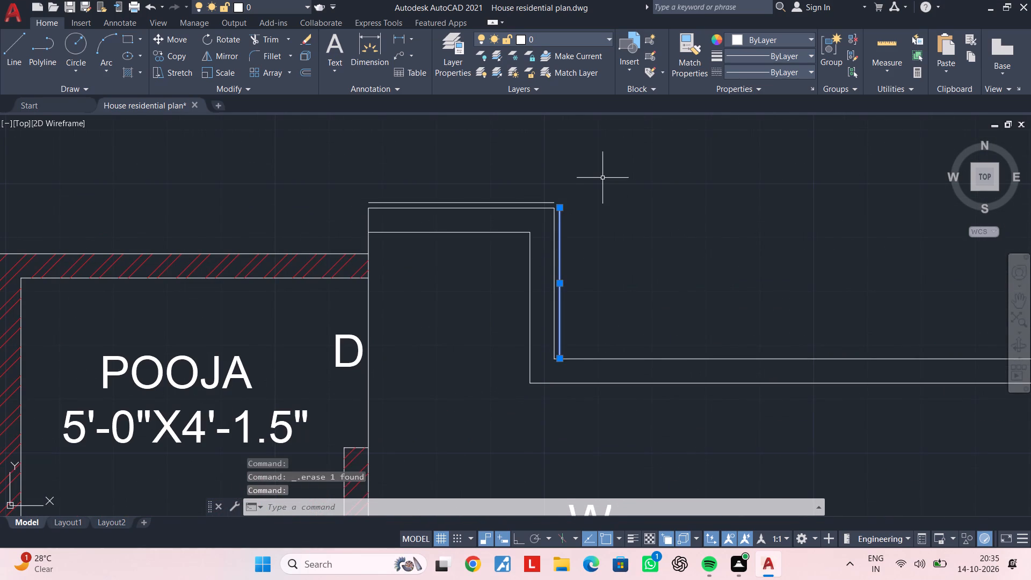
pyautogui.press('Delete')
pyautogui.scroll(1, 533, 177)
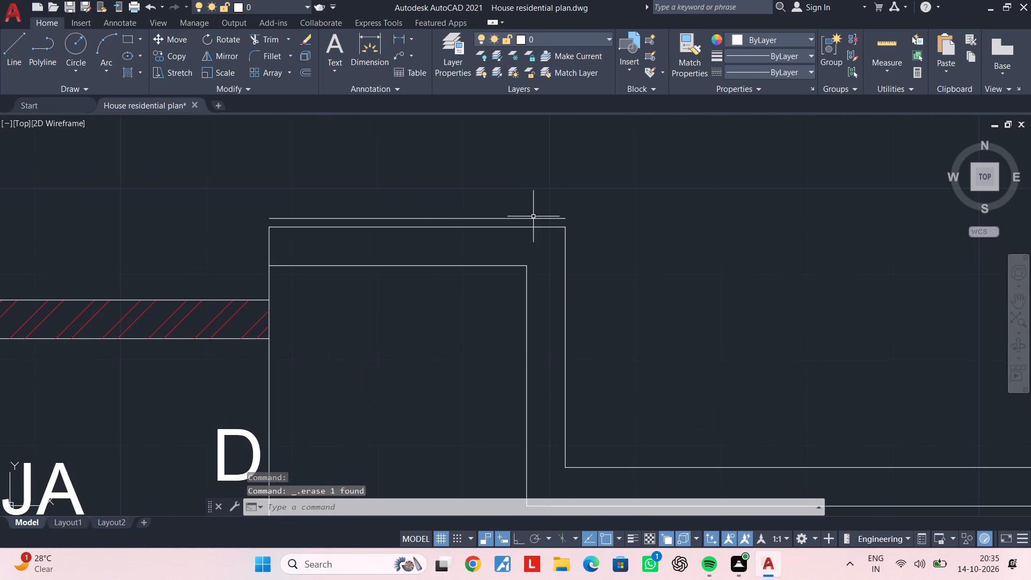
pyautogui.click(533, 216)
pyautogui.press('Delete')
# Offset the two outer lines of the rear boundary's jog beside the POOJA room 1" inward.
pyautogui.press('Escape')
pyautogui.press('Escape')
pyautogui.write('OF 1"')
pyautogui.press('Return')
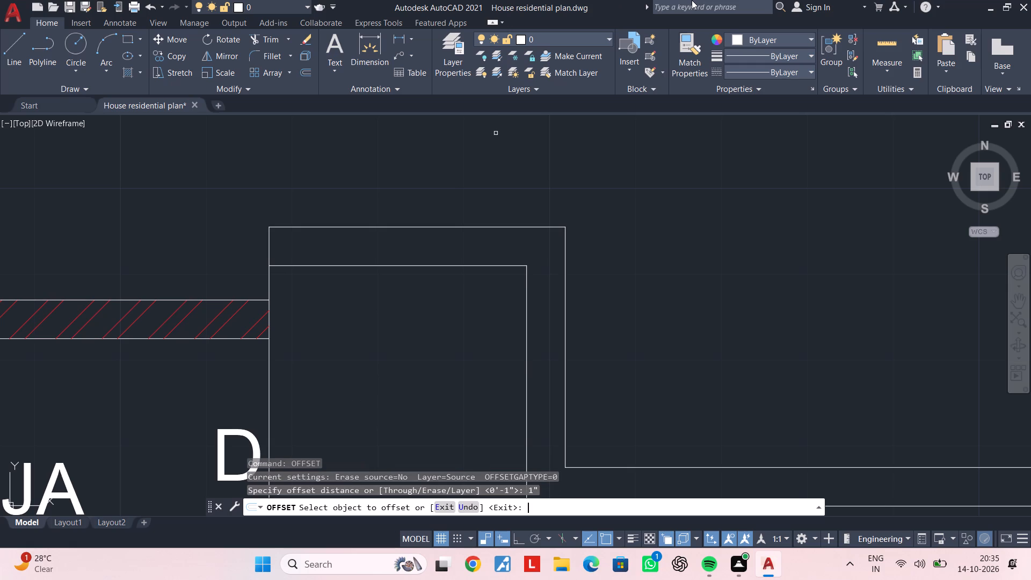
pyautogui.click(484, 227)
pyautogui.click(483, 245)
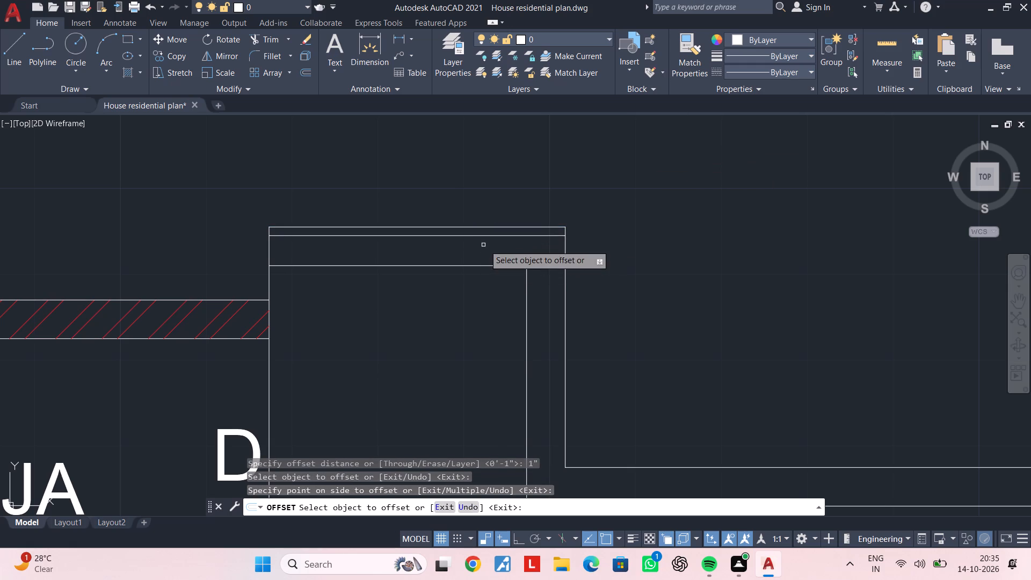
pyautogui.click(564, 253)
pyautogui.click(546, 254)
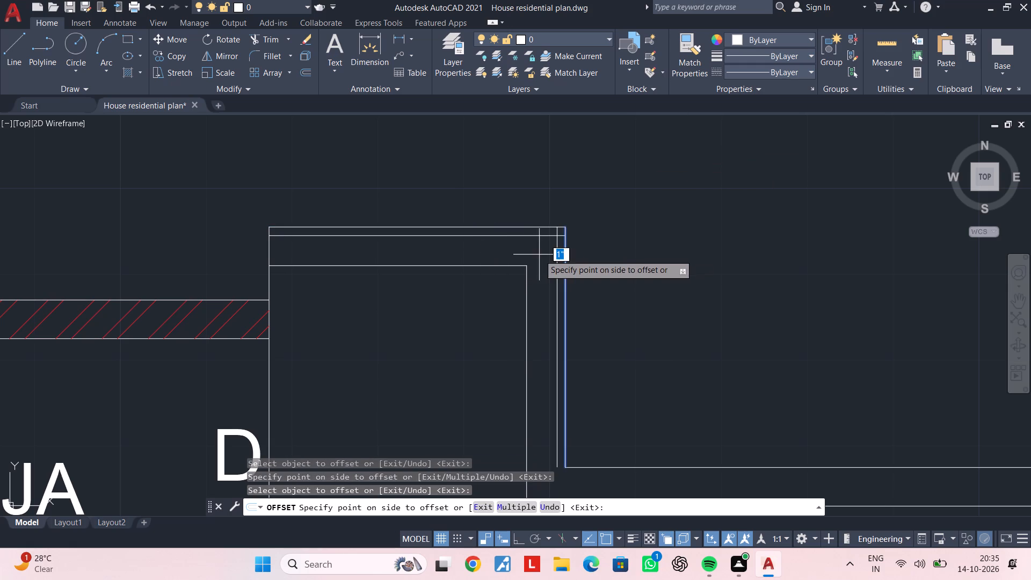
pyautogui.click(534, 254)
# Offset the long rear boundary line and its kitchen-side end line 1" inward.
pyautogui.scroll(-1, 678, 270)
pyautogui.moveTo(678, 270); pyautogui.dragTo(541, 199, button='middle')
pyautogui.scroll(1, 561, 292)
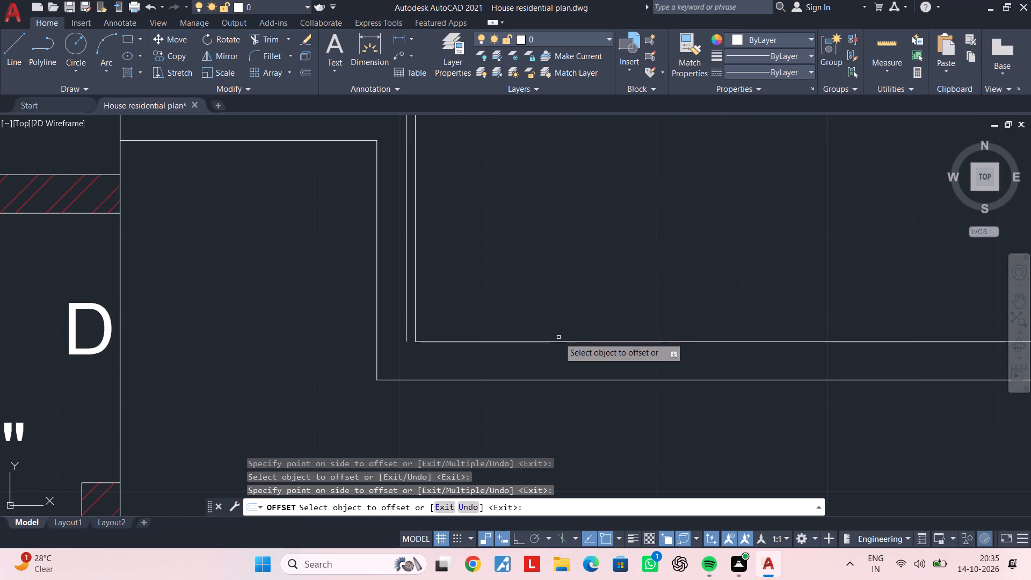
pyautogui.click(559, 342)
pyautogui.click(558, 356)
pyautogui.scroll(-4, 815, 339)
pyautogui.moveTo(630, 305); pyautogui.dragTo(322, 269, button='middle')
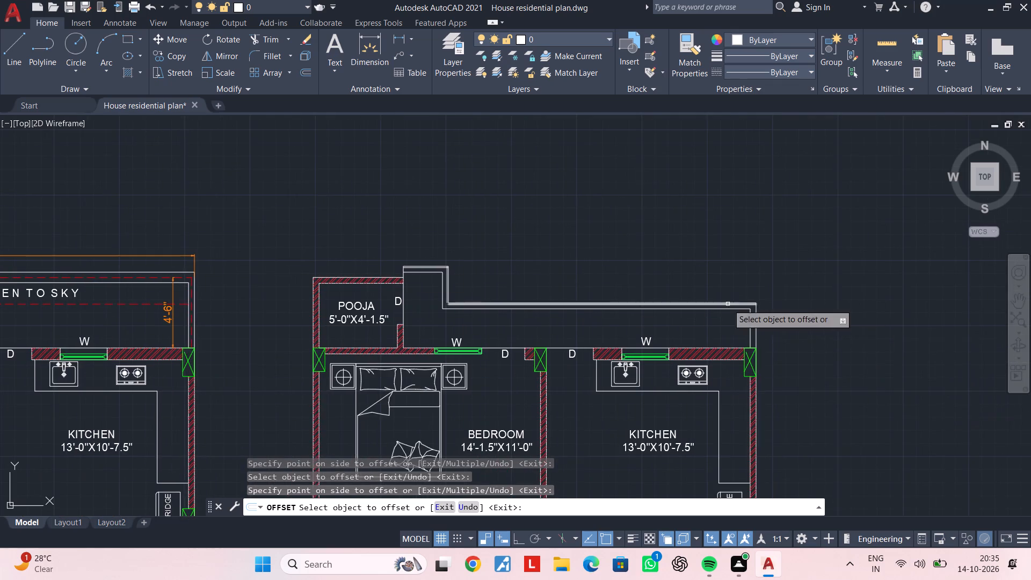
pyautogui.scroll(4, 761, 313)
pyautogui.click(677, 320)
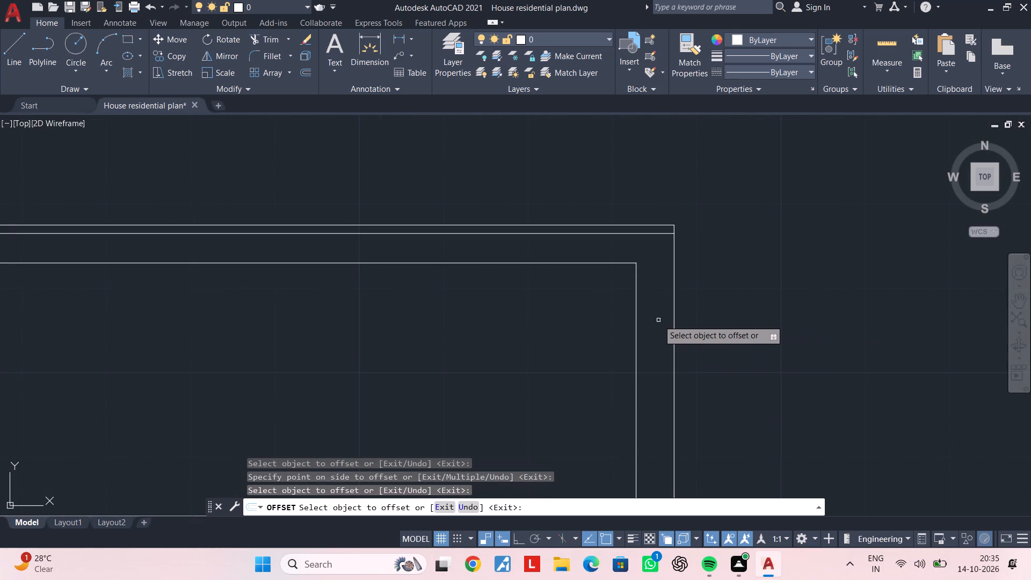
pyautogui.click(674, 317)
pyautogui.click(650, 316)
pyautogui.press('Escape')
pyautogui.press('Escape')
# Trim the overlapping ends of the inward offset lines at the kitchen-side rear corner.
pyautogui.press('t')
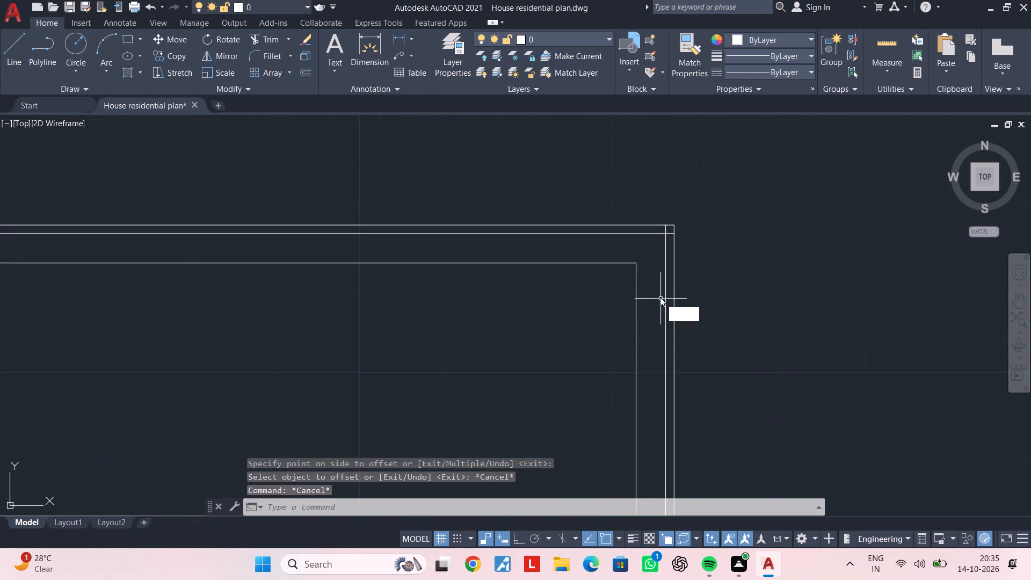
pyautogui.press('r')
pyautogui.press('space')
pyautogui.scroll(2, 655, 231)
pyautogui.click(678, 229)
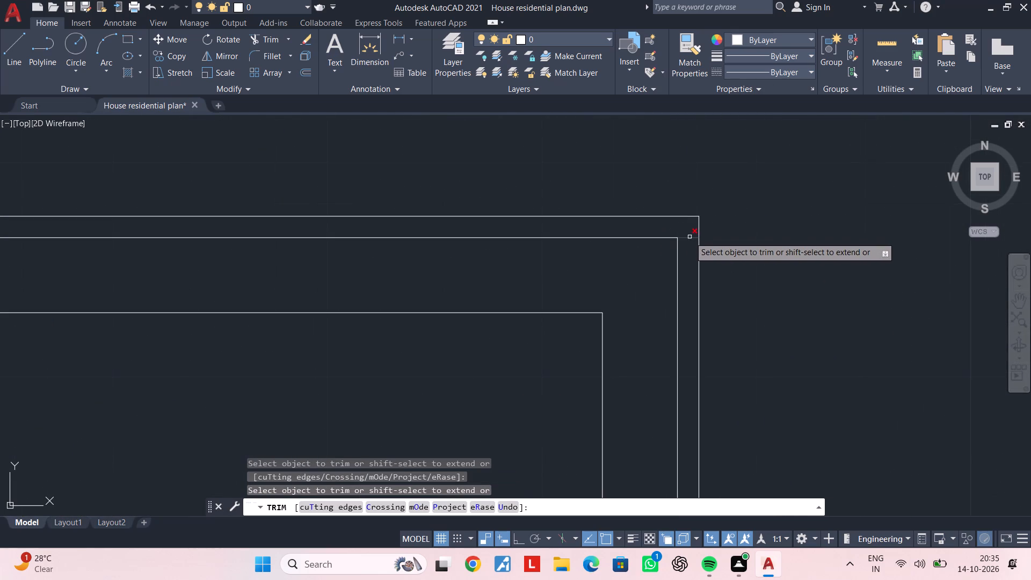
pyautogui.click(689, 237)
# Fillet the offset lines with zero radius at the inner corner where the jog meets the long rear boundary.
pyautogui.scroll(-4, 555, 243)
pyautogui.moveTo(563, 244); pyautogui.dragTo(1030, 202, button='middle')
pyautogui.scroll(1, 468, 218)
pyautogui.moveTo(589, 223); pyautogui.dragTo(780, 223, button='middle')
pyautogui.scroll(2, 413, 188)
pyautogui.moveTo(353, 209); pyautogui.dragTo(626, 227, button='middle')
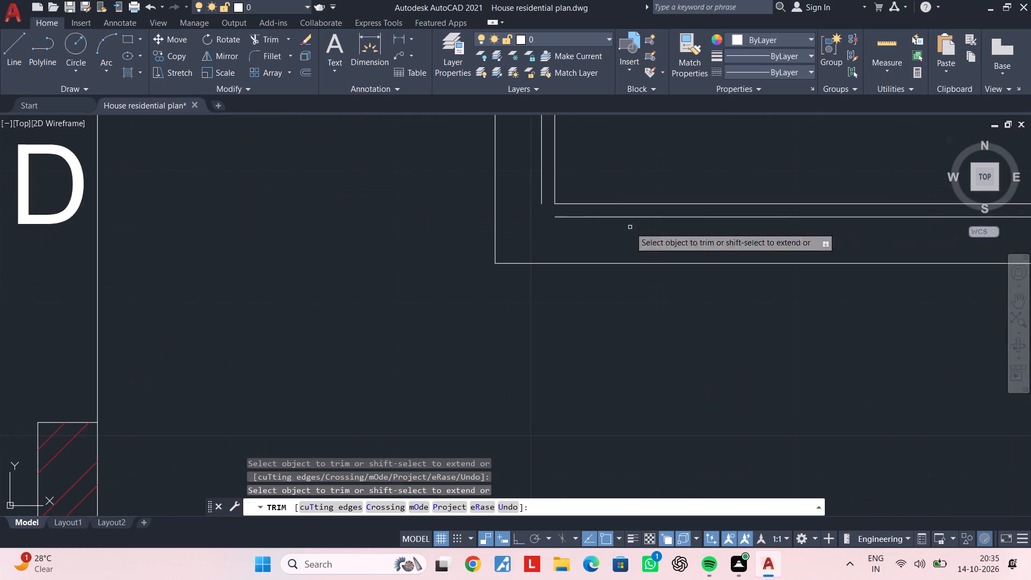
pyautogui.press('Escape')
pyautogui.press('Escape')
pyautogui.press('Escape')
pyautogui.press('f')
pyautogui.press('space')
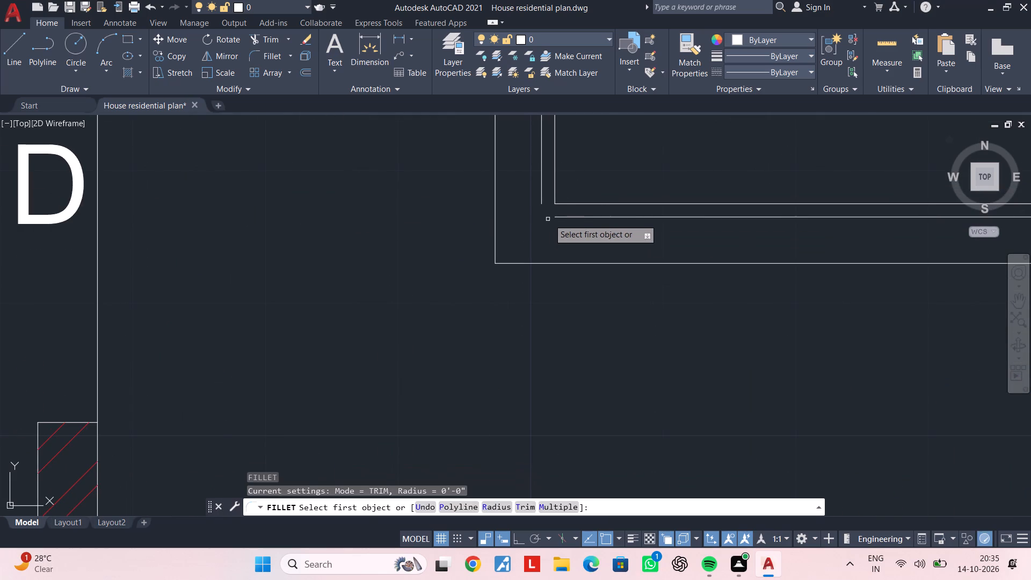
pyautogui.click(556, 216)
pyautogui.click(542, 200)
pyautogui.press('Escape')
# Fillet the offset lines with zero radius at the jog's outer corner near the POOJA room.
pyautogui.scroll(-3, 522, 198)
pyautogui.moveTo(536, 208); pyautogui.dragTo(557, 306, button='middle')
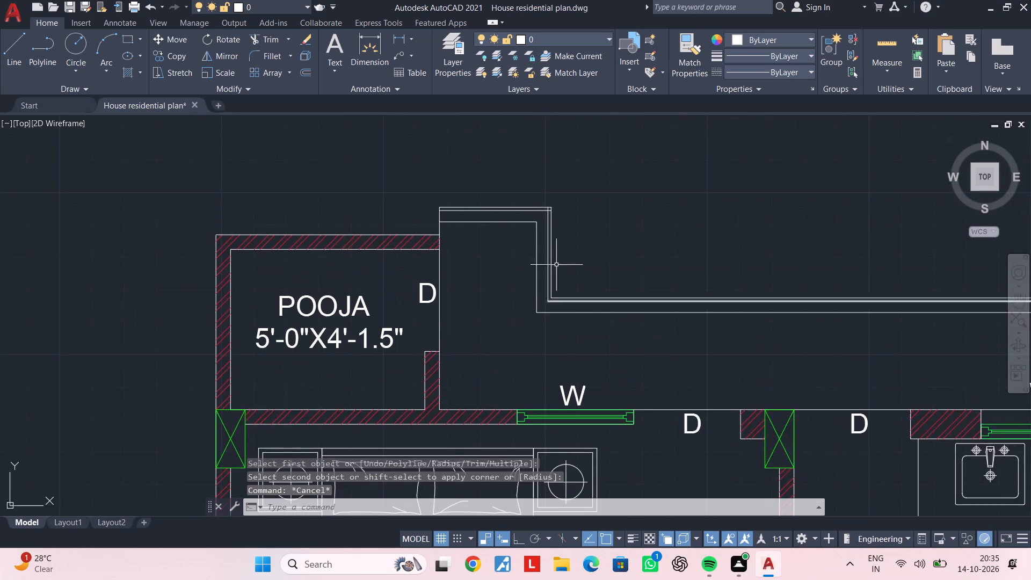
pyautogui.scroll(2, 555, 224)
pyautogui.moveTo(538, 235); pyautogui.dragTo(592, 253, button='middle')
pyautogui.scroll(2, 592, 220)
pyautogui.moveTo(592, 225); pyautogui.dragTo(589, 249, button='middle')
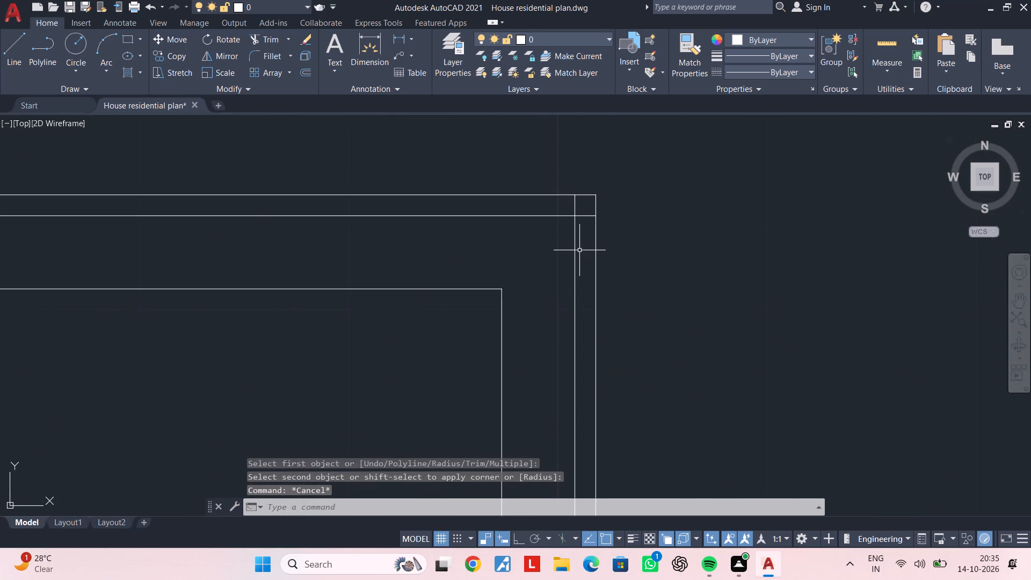
pyautogui.write('F')
pyautogui.press('space')
pyautogui.click(574, 231)
pyautogui.click(567, 217)
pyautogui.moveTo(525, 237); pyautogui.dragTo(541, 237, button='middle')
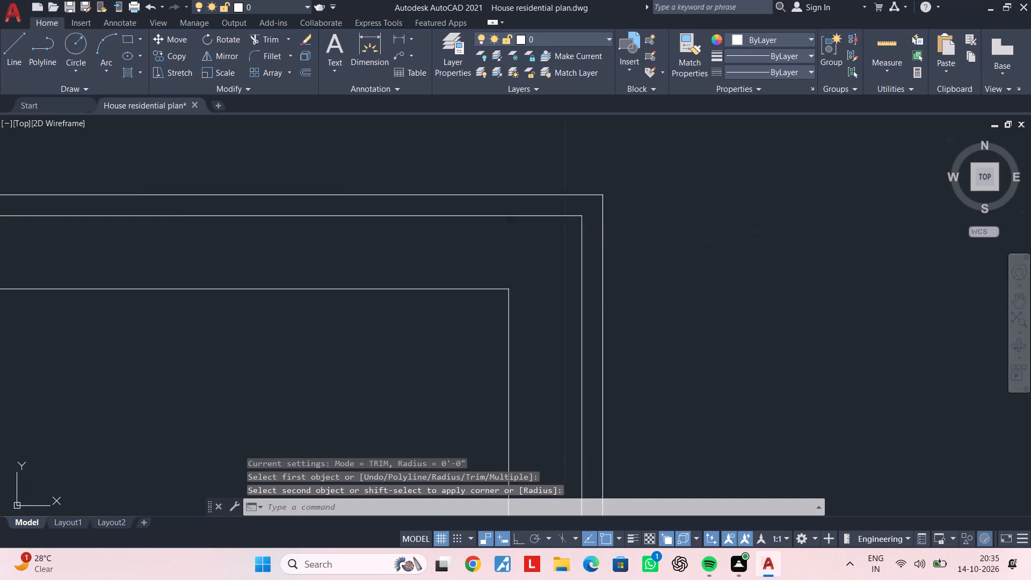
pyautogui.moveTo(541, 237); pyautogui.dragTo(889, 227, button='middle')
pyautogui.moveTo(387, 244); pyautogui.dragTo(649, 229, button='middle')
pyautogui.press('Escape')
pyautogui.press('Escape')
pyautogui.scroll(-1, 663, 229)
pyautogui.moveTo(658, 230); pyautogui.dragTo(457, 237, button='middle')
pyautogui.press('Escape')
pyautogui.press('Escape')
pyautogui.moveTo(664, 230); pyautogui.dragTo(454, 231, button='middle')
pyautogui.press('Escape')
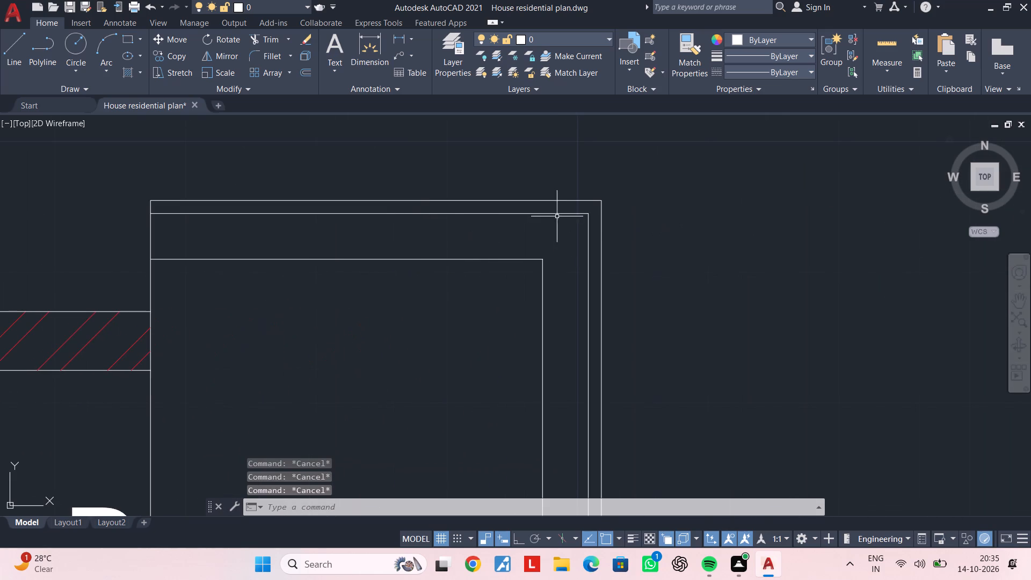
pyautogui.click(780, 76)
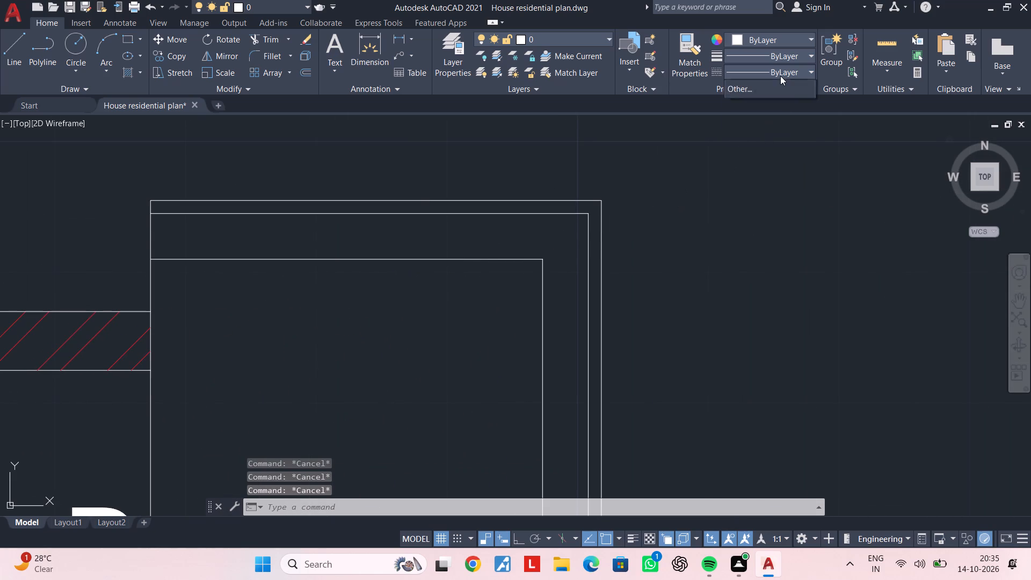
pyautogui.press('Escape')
# Match the outer rear boundary lines, from the POOJA-side jog to the kitchen end, to the red dashed line beside OPEN TO SKY.
pyautogui.scroll(-3, 731, 284)
pyautogui.moveTo(731, 284); pyautogui.dragTo(582, 176, button='middle')
pyautogui.press('Escape')
pyautogui.press('m')
pyautogui.write('A')
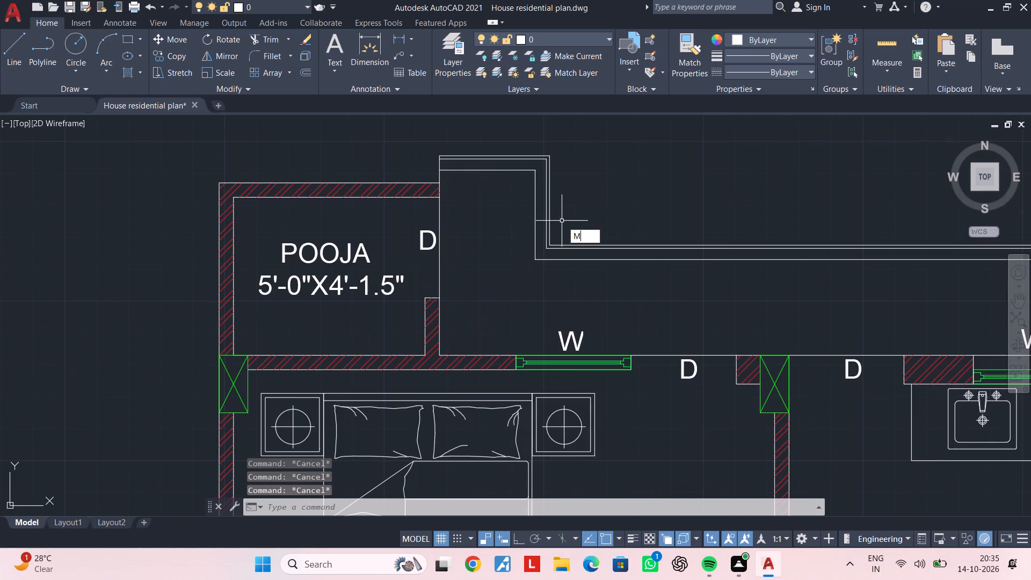
pyautogui.press('space')
pyautogui.scroll(-2, 562, 224)
pyautogui.moveTo(563, 220); pyautogui.dragTo(578, 169, button='middle')
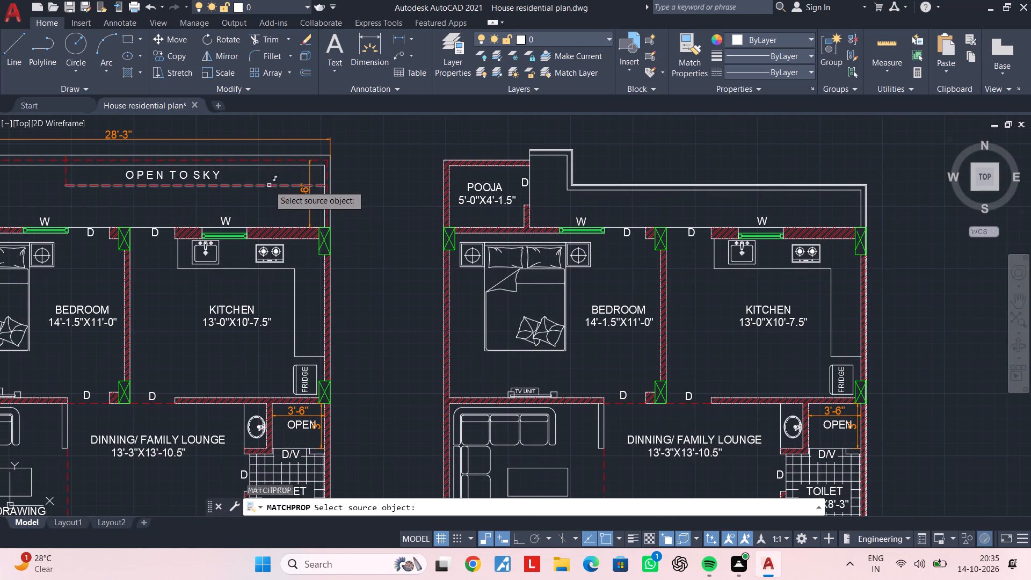
pyautogui.click(268, 185)
pyautogui.scroll(4, 548, 156)
pyautogui.moveTo(550, 121); pyautogui.dragTo(524, 251, button='middle')
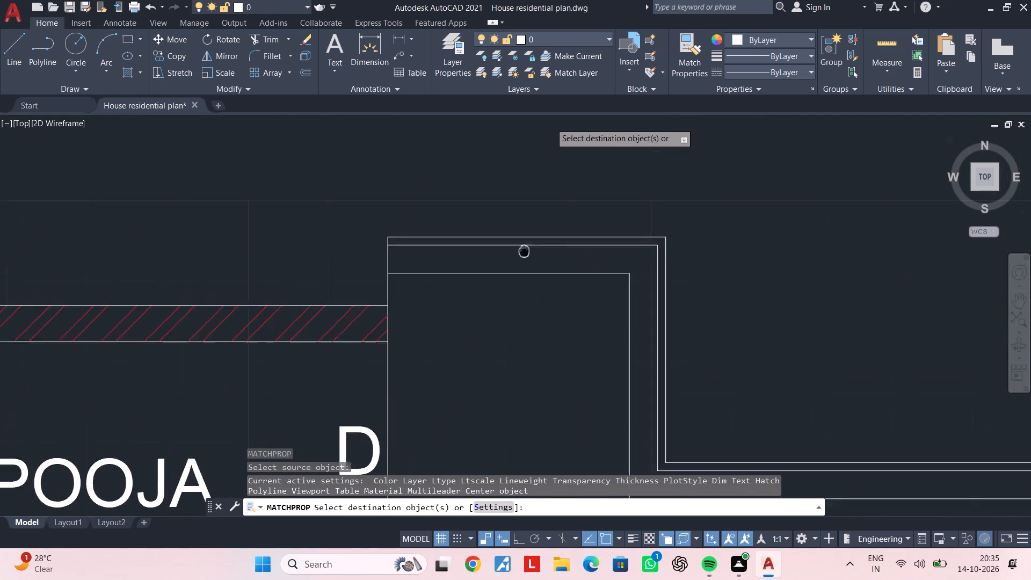
pyautogui.moveTo(524, 251); pyautogui.dragTo(505, 298, button='middle')
pyautogui.click(505, 292)
pyautogui.moveTo(648, 287); pyautogui.dragTo(594, 277, button='middle')
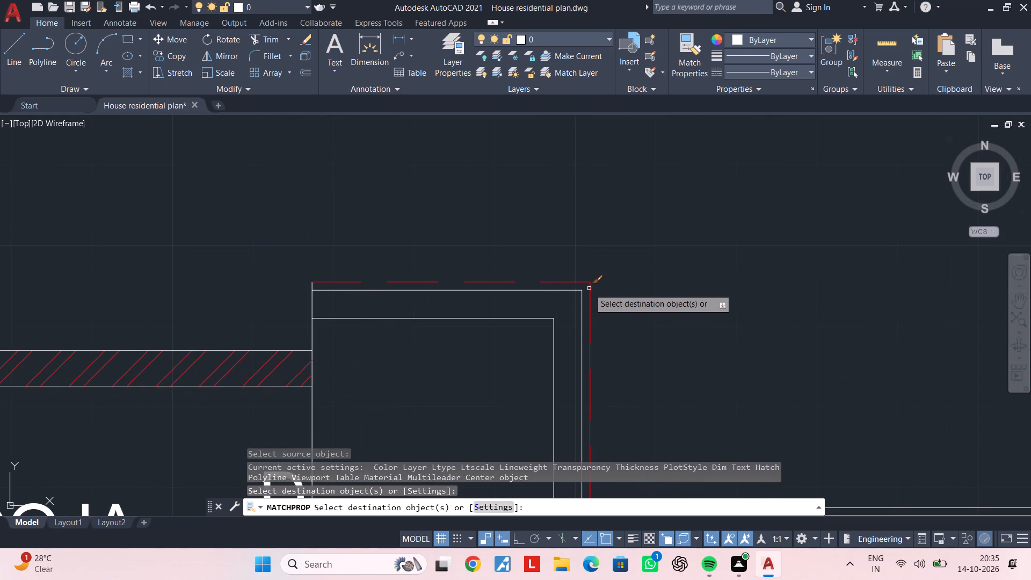
pyautogui.click(589, 288)
pyautogui.scroll(-2, 814, 308)
pyautogui.moveTo(840, 307); pyautogui.dragTo(398, 239, button='middle')
pyautogui.scroll(1, 490, 293)
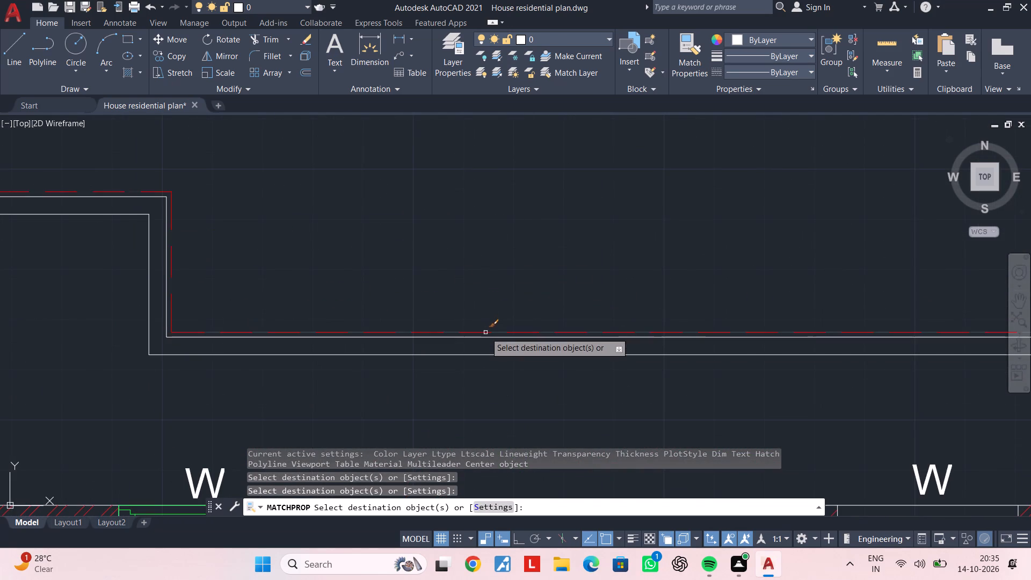
pyautogui.click(485, 332)
pyautogui.scroll(-4, 701, 280)
pyautogui.moveTo(840, 263); pyautogui.dragTo(431, 216, button='middle')
pyautogui.scroll(4, 504, 248)
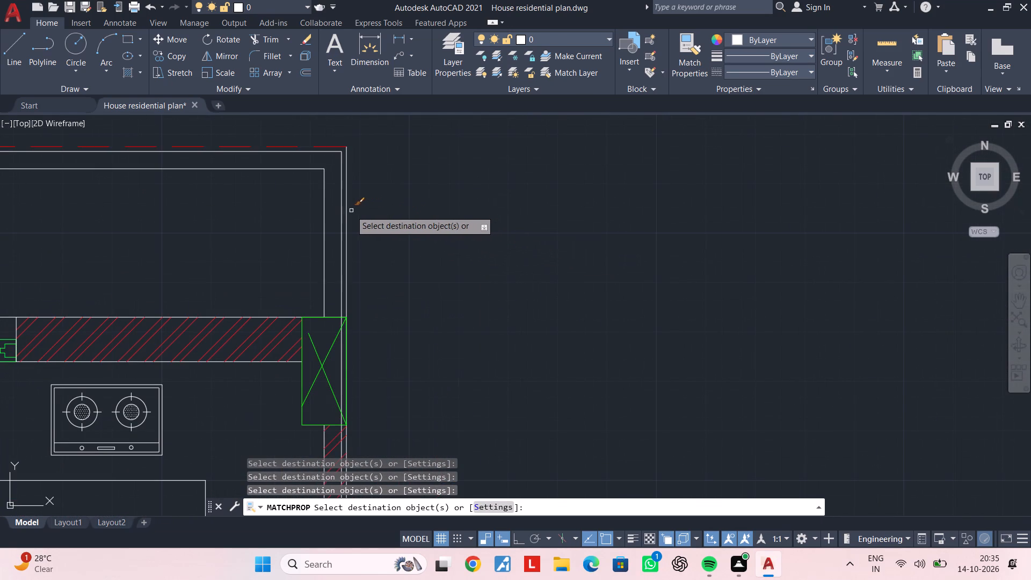
pyautogui.press('Escape')
pyautogui.moveTo(367, 270); pyautogui.dragTo(471, 252, button='middle')
pyautogui.press('Escape')
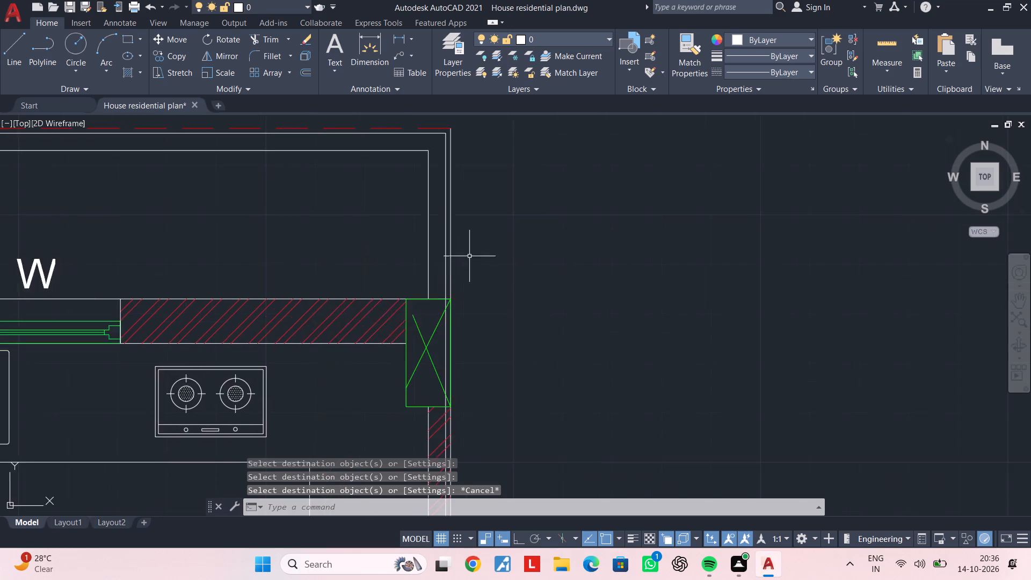
# Trim away the outermost kitchen-side end line above the corner column.
pyautogui.scroll(3, 455, 286)
pyautogui.moveTo(464, 310); pyautogui.dragTo(517, 303, button='middle')
pyautogui.press('Escape')
pyautogui.click(467, 285)
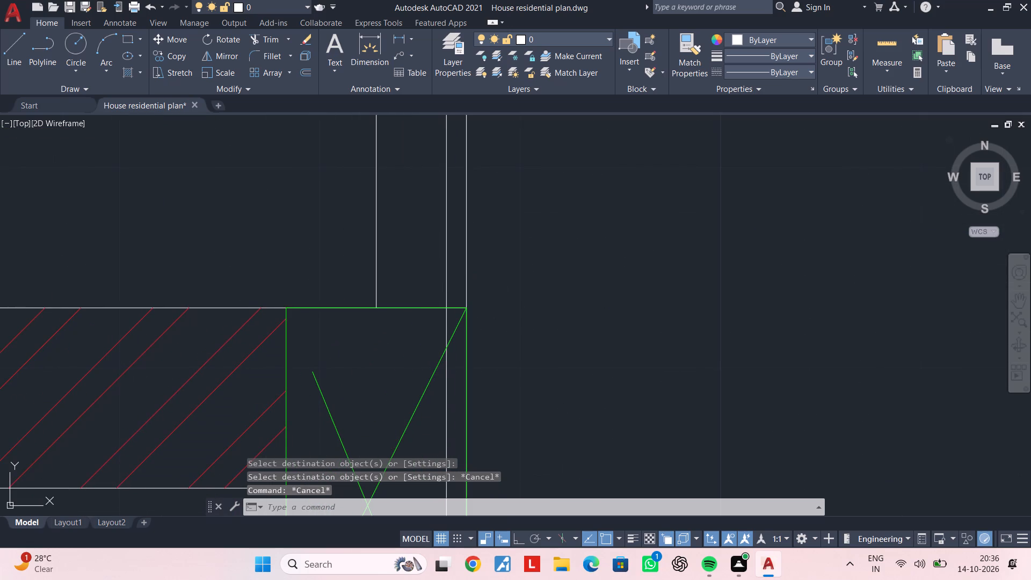
pyautogui.press('Escape')
pyautogui.press('Escape')
pyautogui.press('Escape')
pyautogui.write('TR')
pyautogui.press('space')
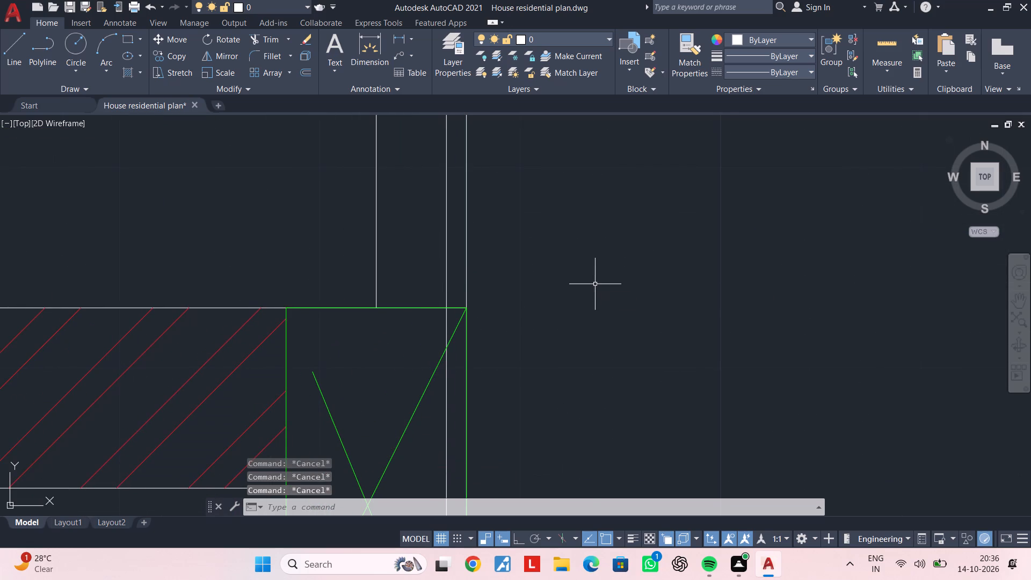
pyautogui.click(467, 272)
pyautogui.press('Escape')
# Trim the inner offset end line where it runs through the kitchen corner column.
pyautogui.scroll(-3, 504, 280)
pyautogui.moveTo(506, 281); pyautogui.dragTo(515, 266, button='middle')
pyautogui.press('space')
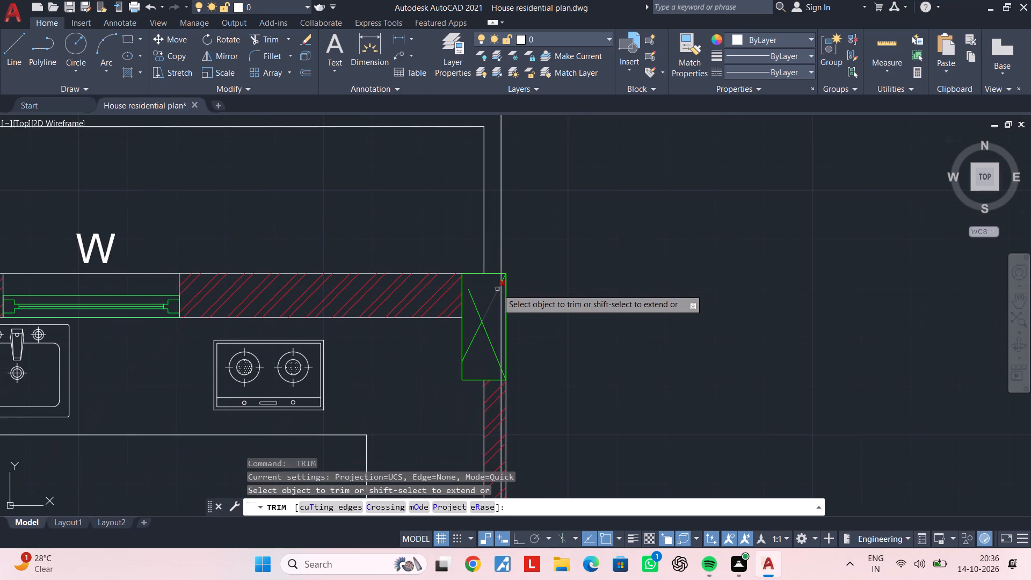
pyautogui.scroll(3, 497, 289)
pyautogui.click(500, 284)
pyautogui.click(501, 249)
pyautogui.scroll(-3, 506, 256)
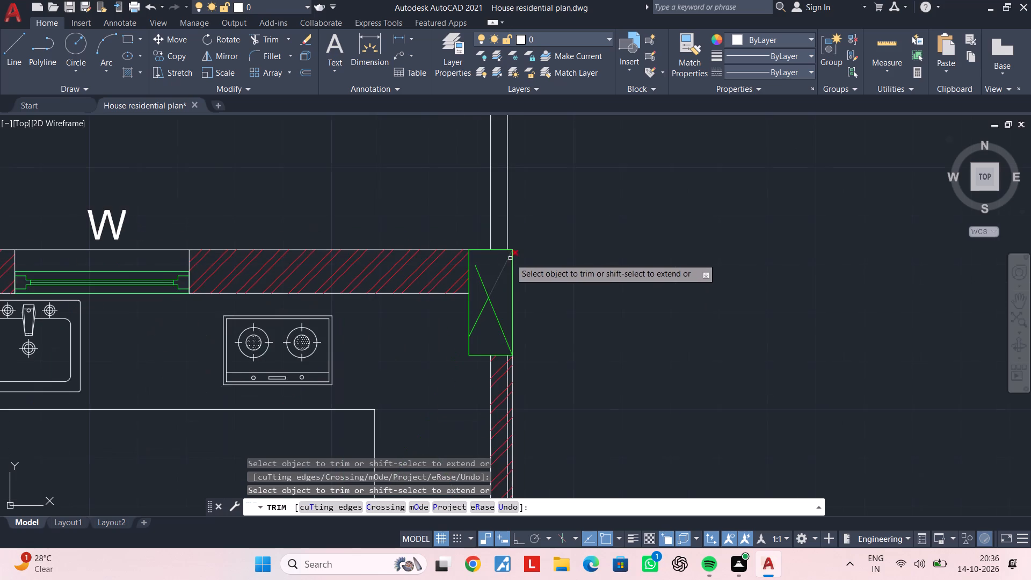
pyautogui.moveTo(524, 231); pyautogui.dragTo(550, 198, button='middle')
pyautogui.press('Escape')
pyautogui.press('Escape')
# Erase the leftover piece of the offset line inside the hatched side wall below the kitchen corner column.
pyautogui.scroll(2, 536, 325)
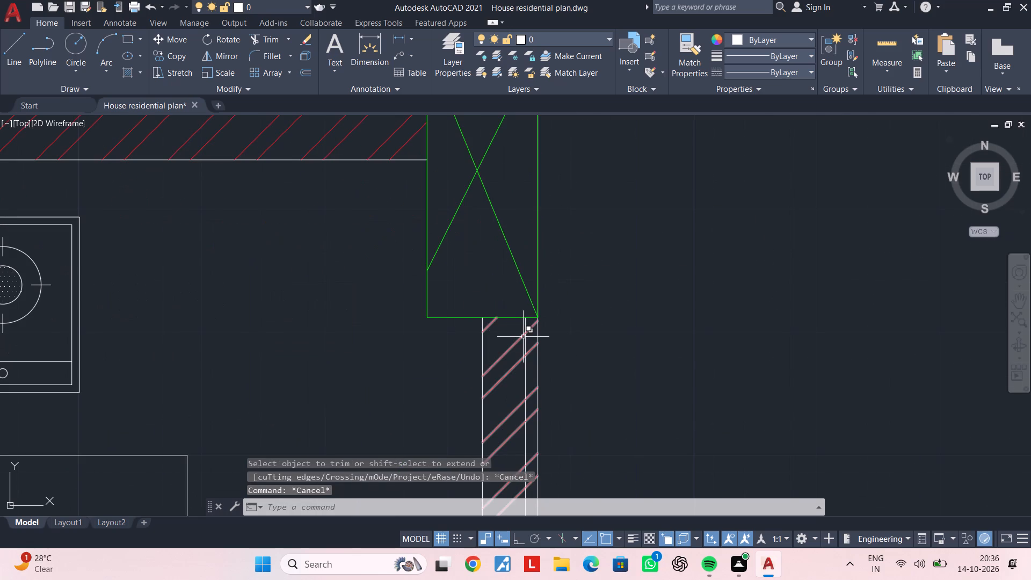
pyautogui.scroll(3, 521, 330)
pyautogui.click(532, 306)
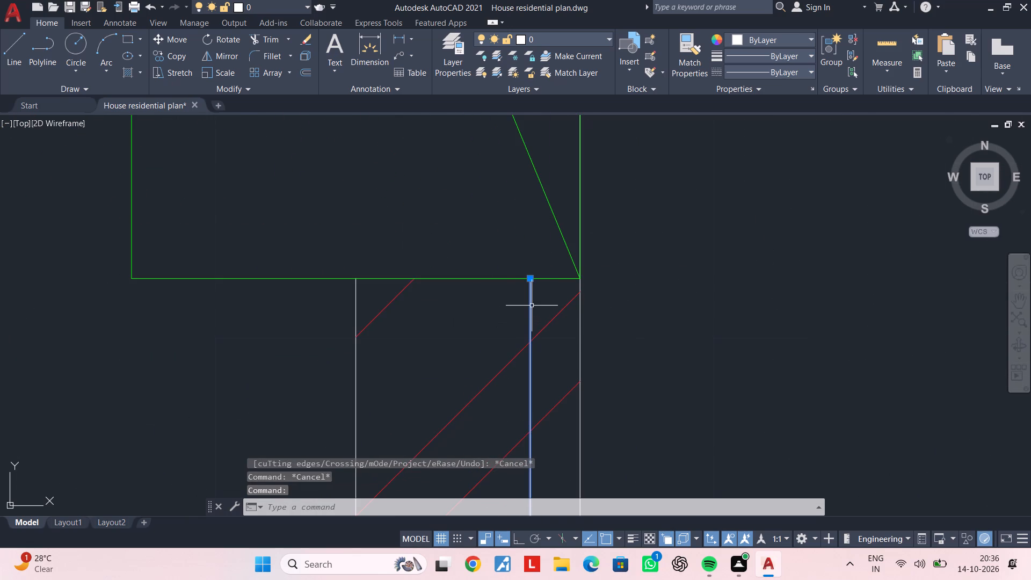
pyautogui.press('Delete')
# Draw a line from the kitchen corner column's outer rear corner to the end of the dashed rear boundary line.
pyautogui.scroll(-6, 533, 305)
pyautogui.moveTo(607, 194); pyautogui.dragTo(607, 322, button='middle')
pyautogui.scroll(2, 577, 323)
pyautogui.moveTo(579, 317); pyautogui.dragTo(590, 305, button='middle')
pyautogui.press('Escape')
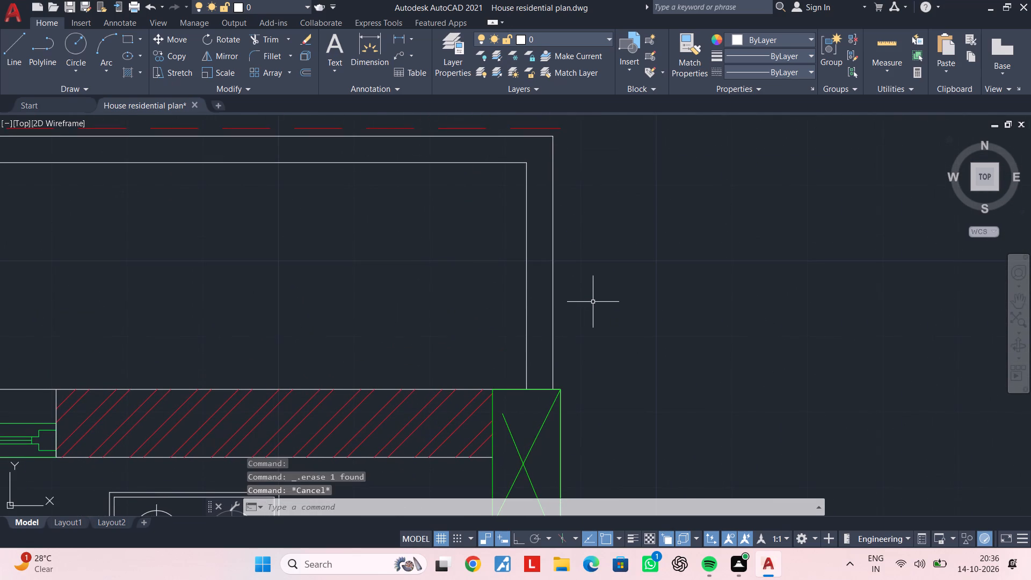
pyautogui.press('l')
pyautogui.press('space')
pyautogui.click(561, 386)
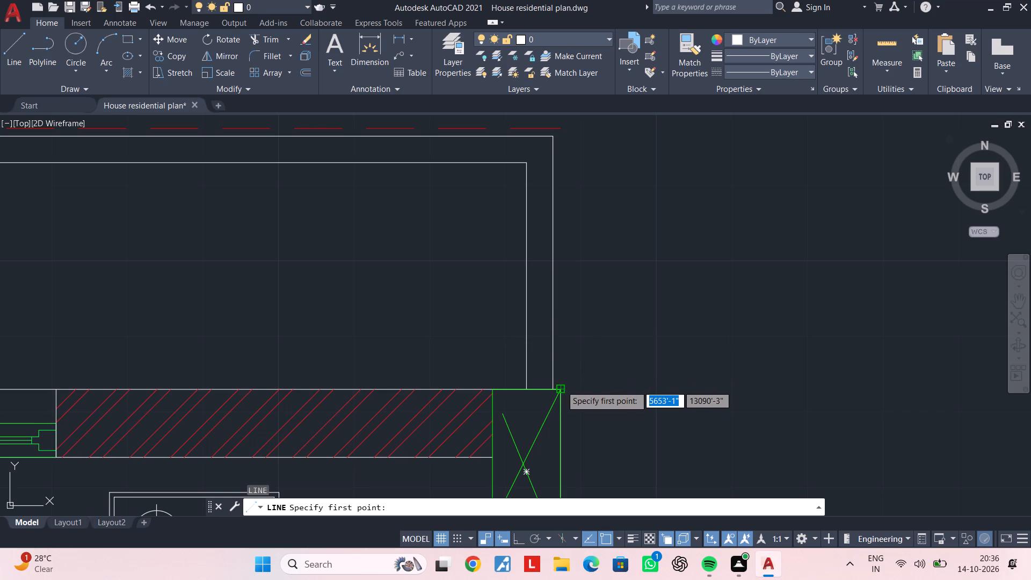
pyautogui.moveTo(573, 97); pyautogui.dragTo(573, 120, button='middle')
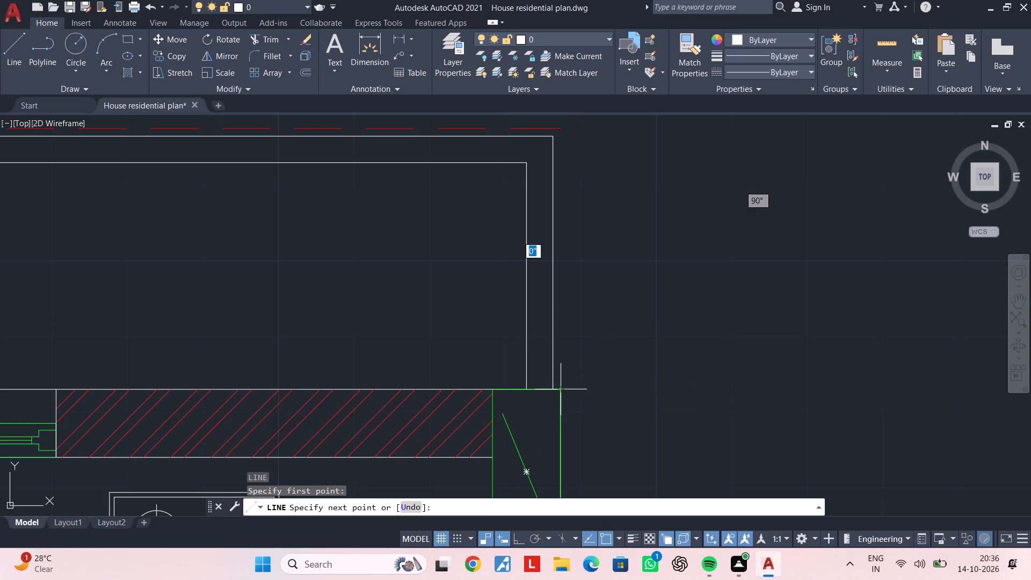
pyautogui.moveTo(573, 120); pyautogui.dragTo(569, 183, button='middle')
pyautogui.scroll(2, 555, 126)
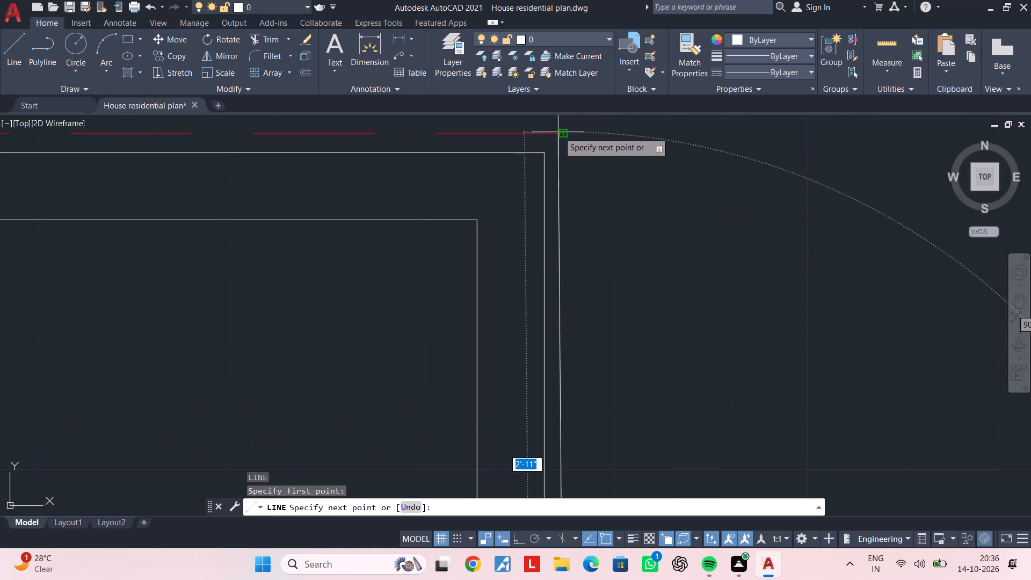
pyautogui.click(563, 132)
pyautogui.press('Escape')
pyautogui.scroll(-2, 585, 171)
pyautogui.press('Escape')
pyautogui.press('Escape')
pyautogui.press('Escape')
# Match the new kitchen-side end line to the red dashed rear boundary line.
pyautogui.press('m')
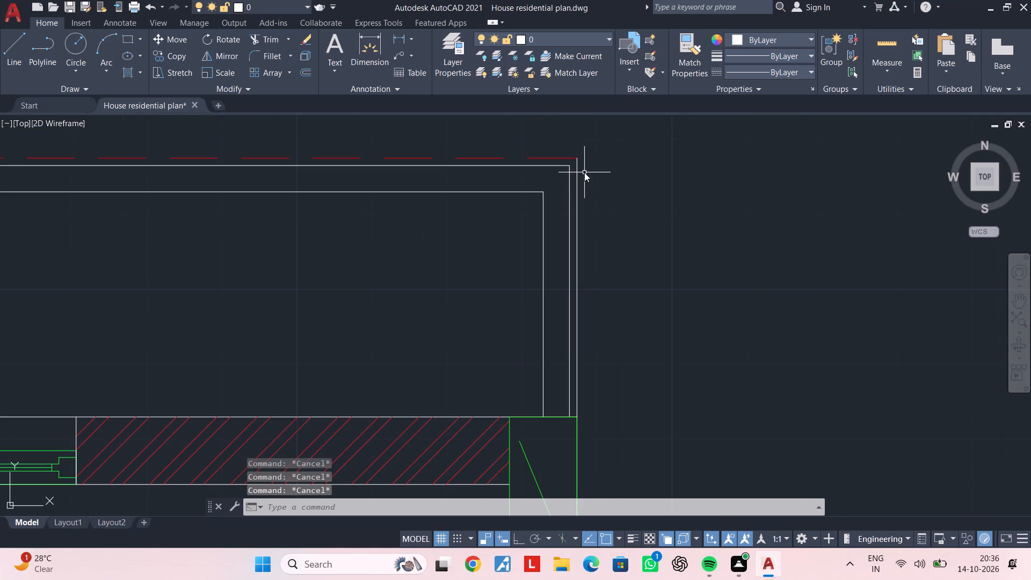
pyautogui.write('A')
pyautogui.press('space')
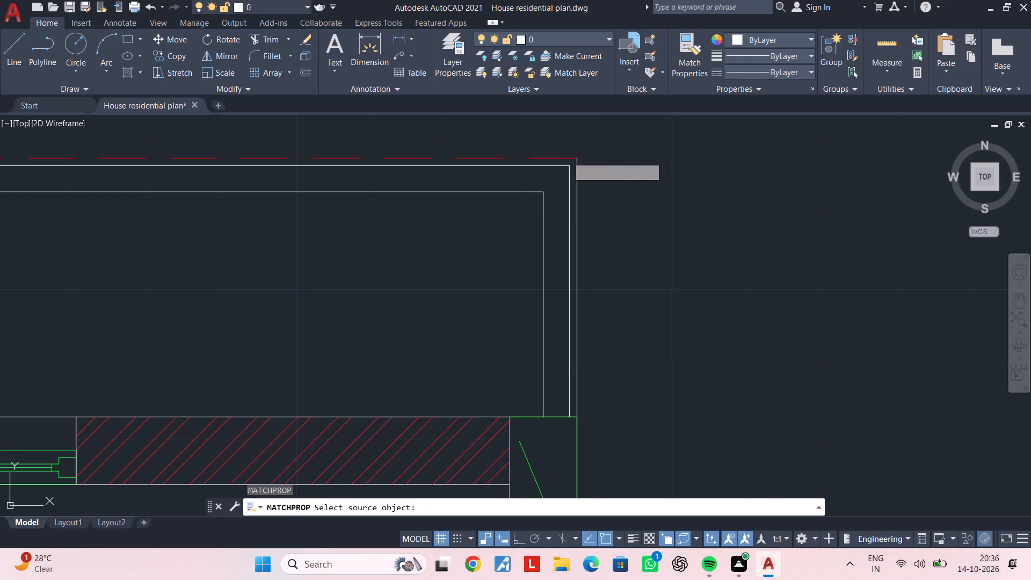
pyautogui.click(567, 156)
pyautogui.click(578, 185)
pyautogui.scroll(-3, 613, 187)
pyautogui.moveTo(617, 188); pyautogui.dragTo(610, 237, button='middle')
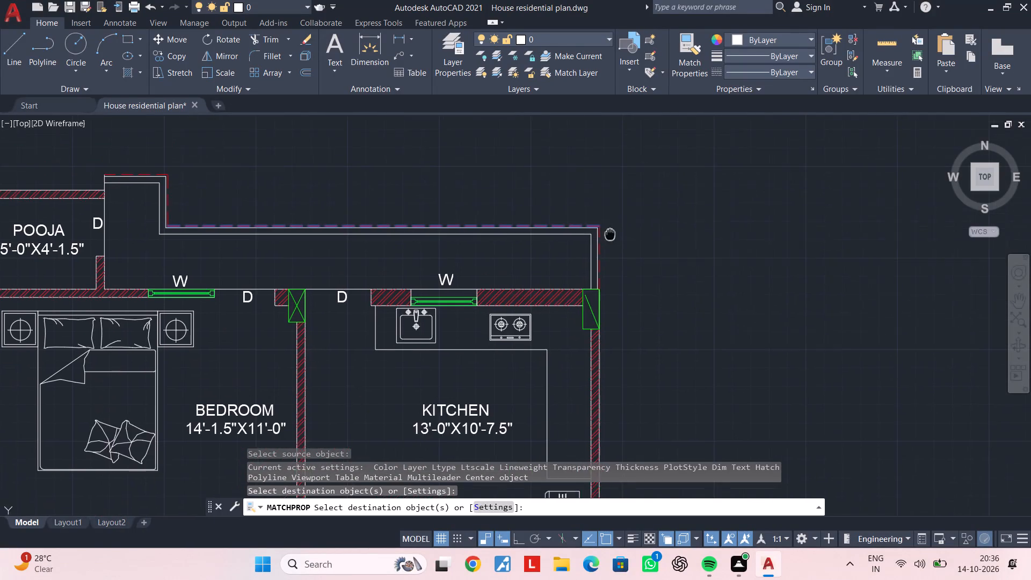
pyautogui.moveTo(610, 237); pyautogui.dragTo(609, 240, button='middle')
pyautogui.press('Escape')
pyautogui.press('Escape')
# Save the drawing.
pyautogui.moveTo(469, 238); pyautogui.dragTo(611, 221, button='middle')
pyautogui.hotkey('ctrl', 's')
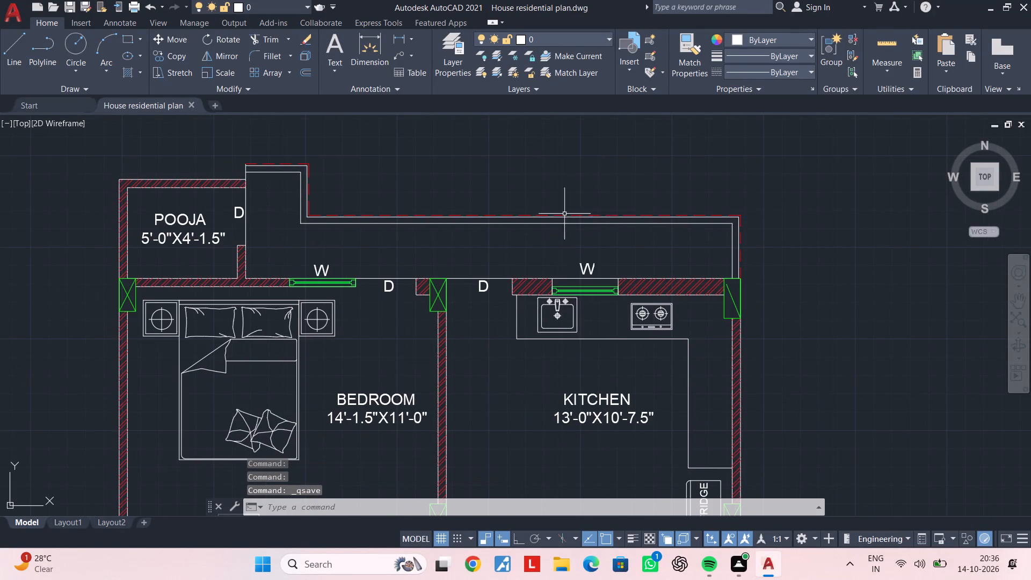
# Hatch the rear strip behind the bedroom and kitchen with the AR-PARQ1 pattern in ByLayer colour.
pyautogui.moveTo(546, 234); pyautogui.dragTo(589, 224, button='middle')
pyautogui.write('H')
pyautogui.press('space')
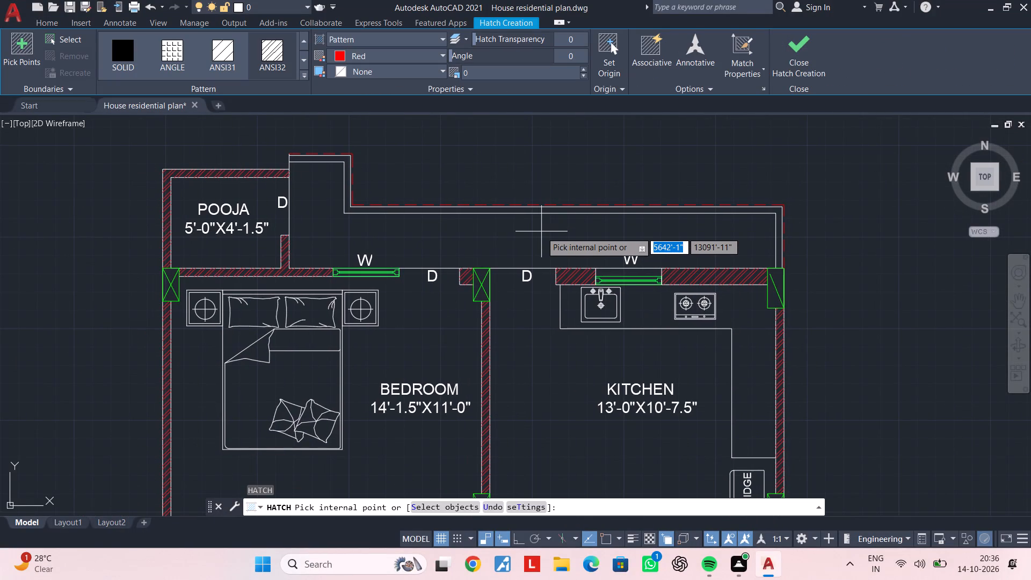
pyautogui.click(341, 58)
pyautogui.click(348, 79)
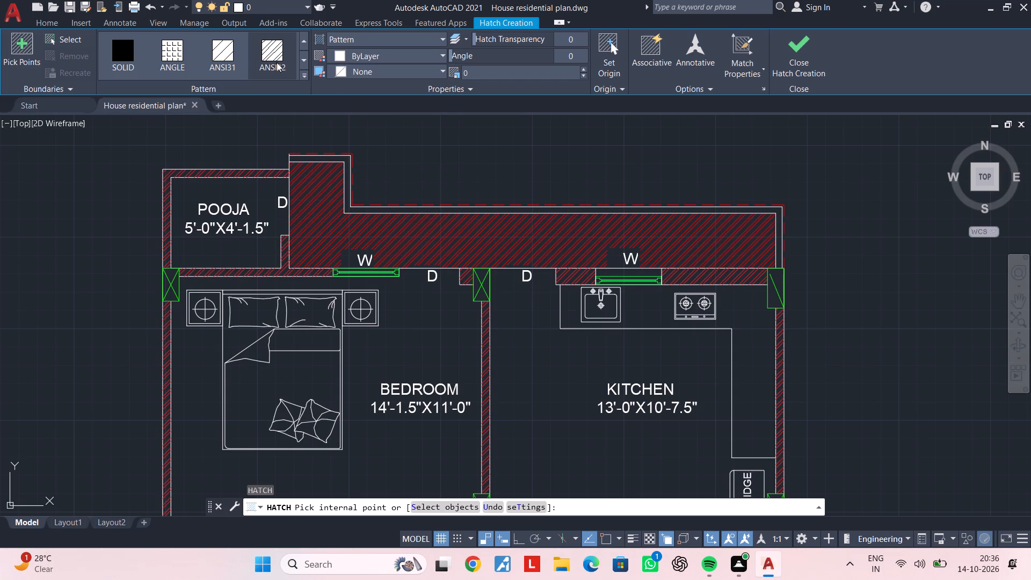
pyautogui.scroll(2, 275, 62)
pyautogui.scroll(-3, 275, 62)
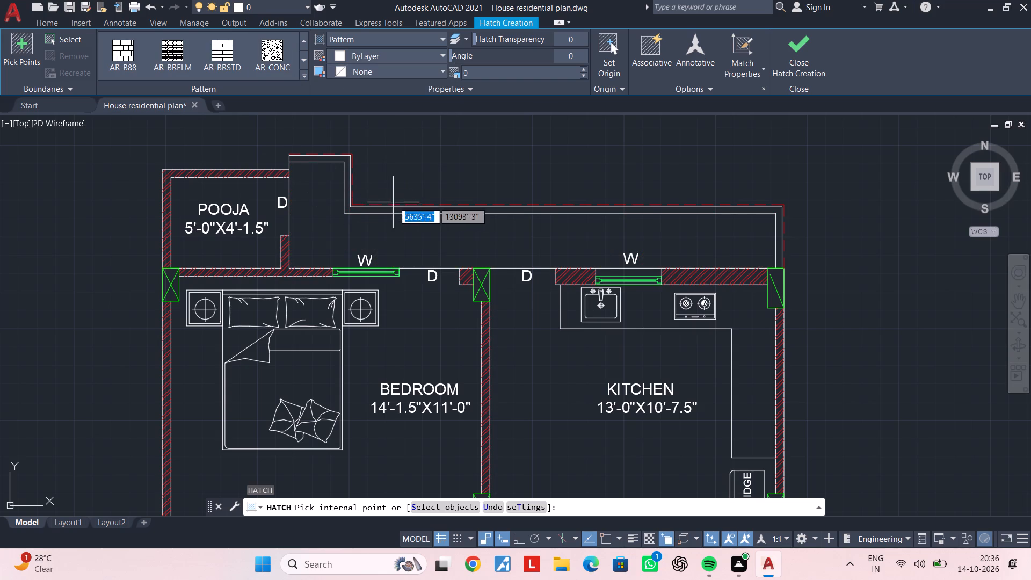
pyautogui.scroll(-1, 251, 64)
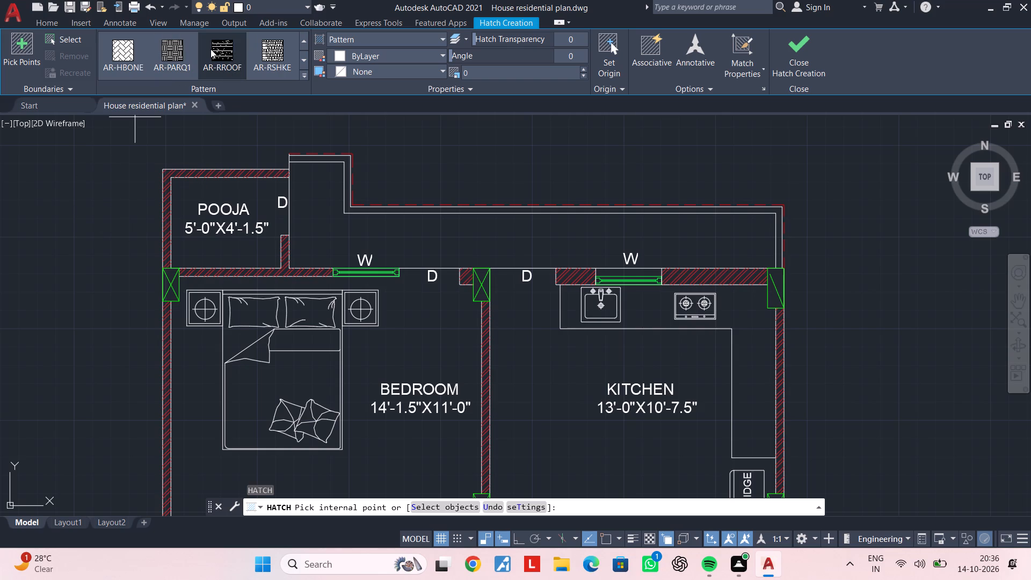
pyautogui.click(166, 50)
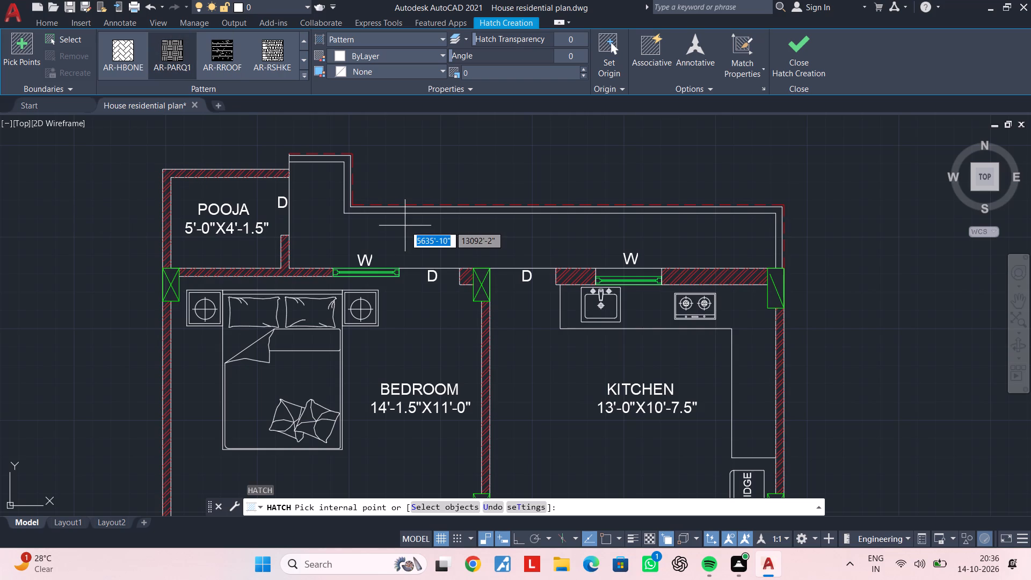
pyautogui.scroll(1, 409, 224)
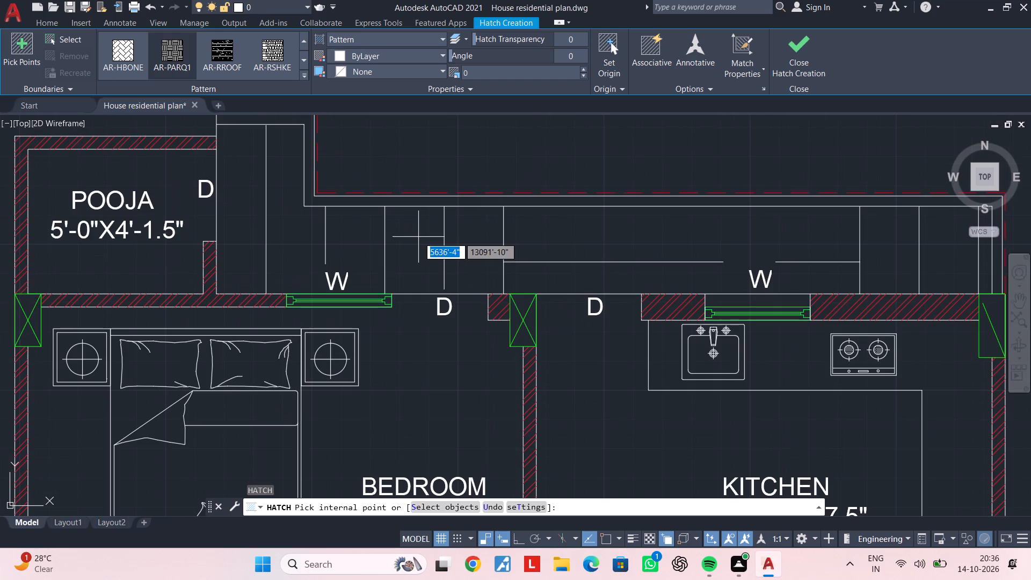
pyautogui.click(420, 236)
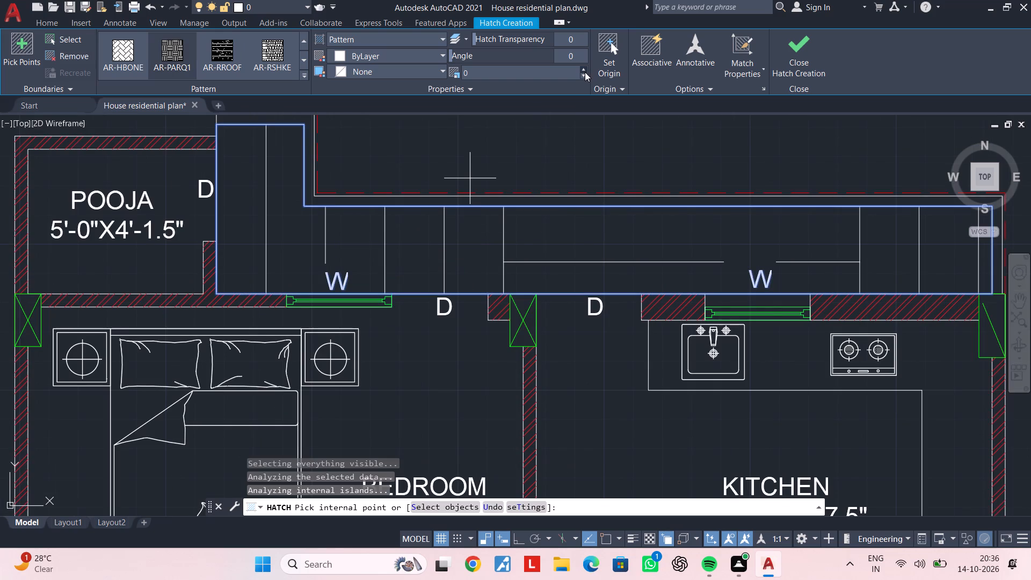
# Set the rear strip's hatch pattern scale to 0.05.
pyautogui.click(585, 73)
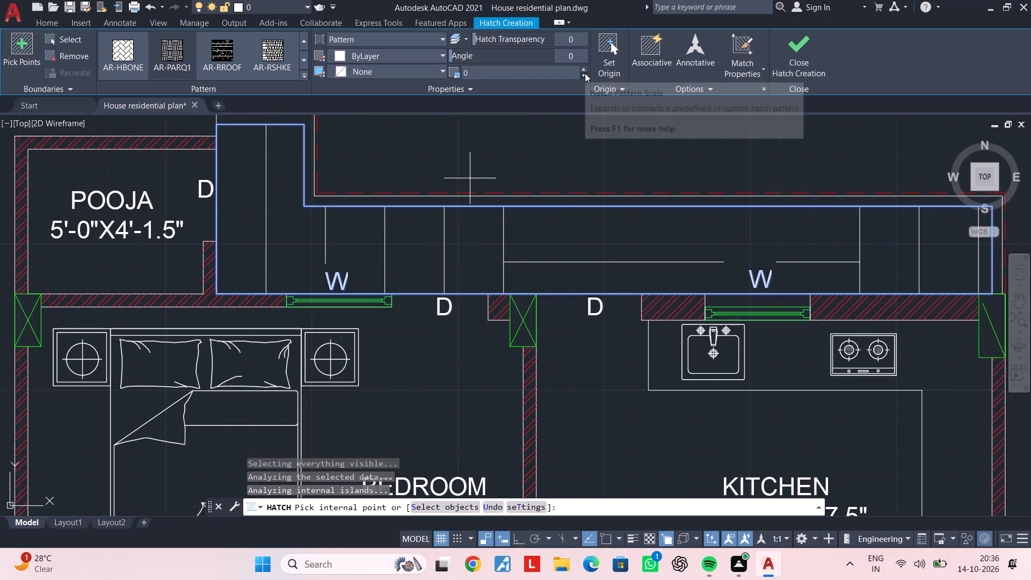
pyautogui.click(542, 73)
pyautogui.press('BackSpace')
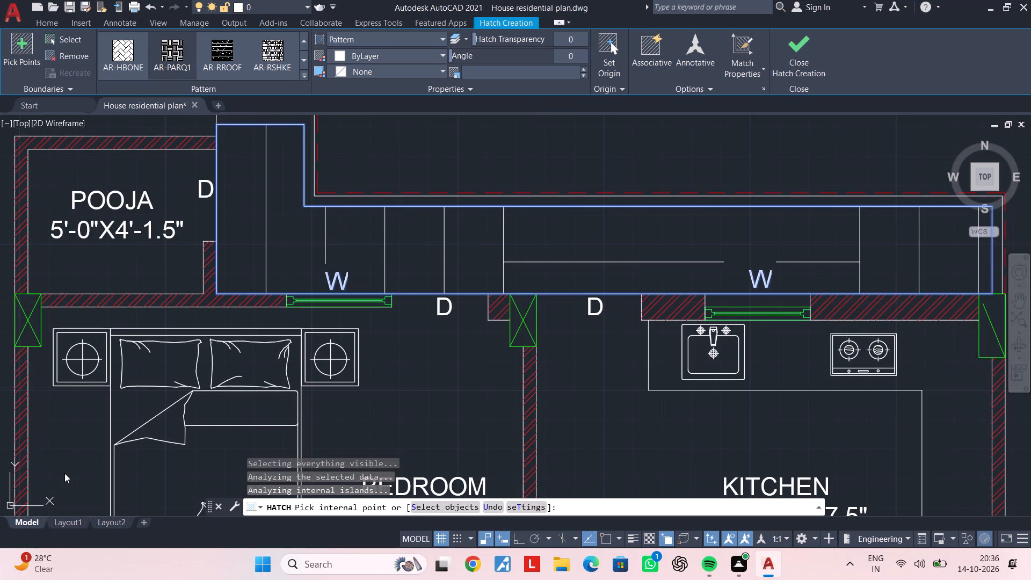
pyautogui.write('0.0')
pyautogui.press('5')
pyautogui.press('Return')
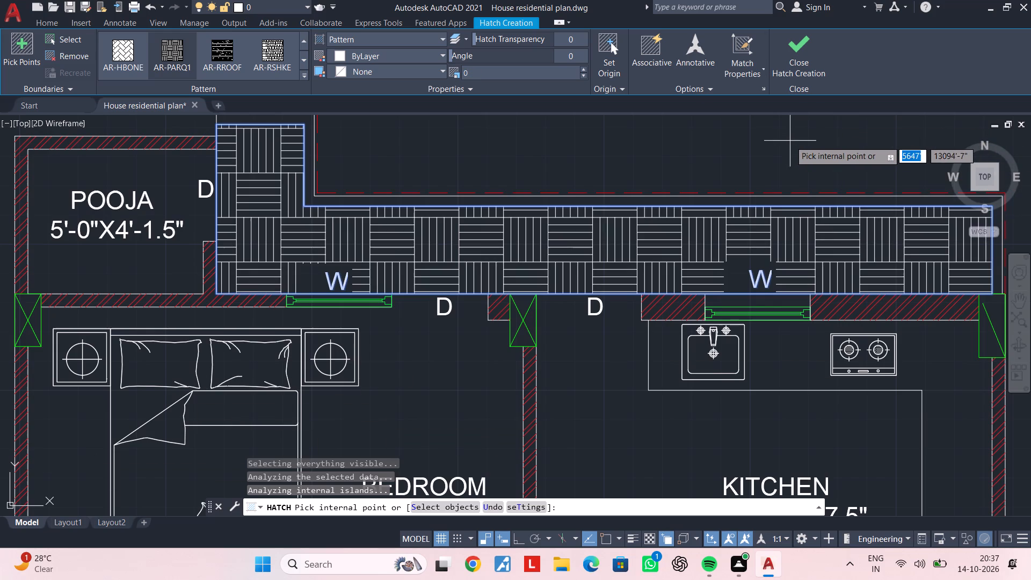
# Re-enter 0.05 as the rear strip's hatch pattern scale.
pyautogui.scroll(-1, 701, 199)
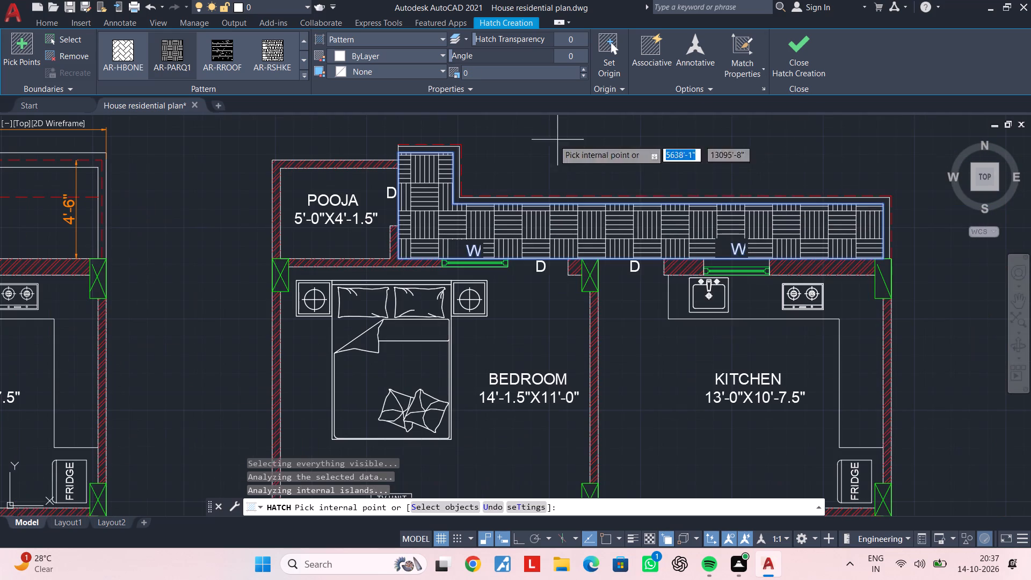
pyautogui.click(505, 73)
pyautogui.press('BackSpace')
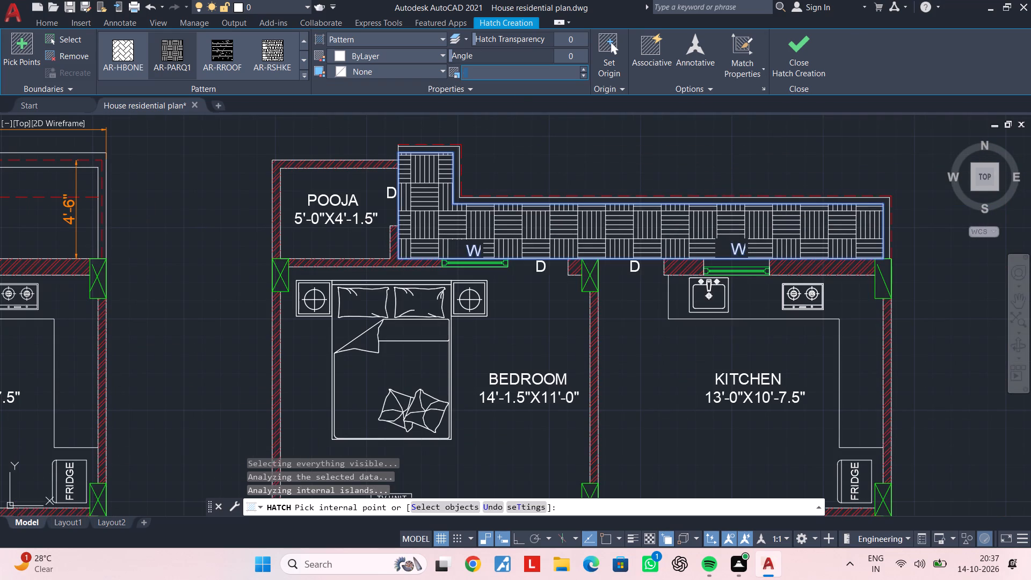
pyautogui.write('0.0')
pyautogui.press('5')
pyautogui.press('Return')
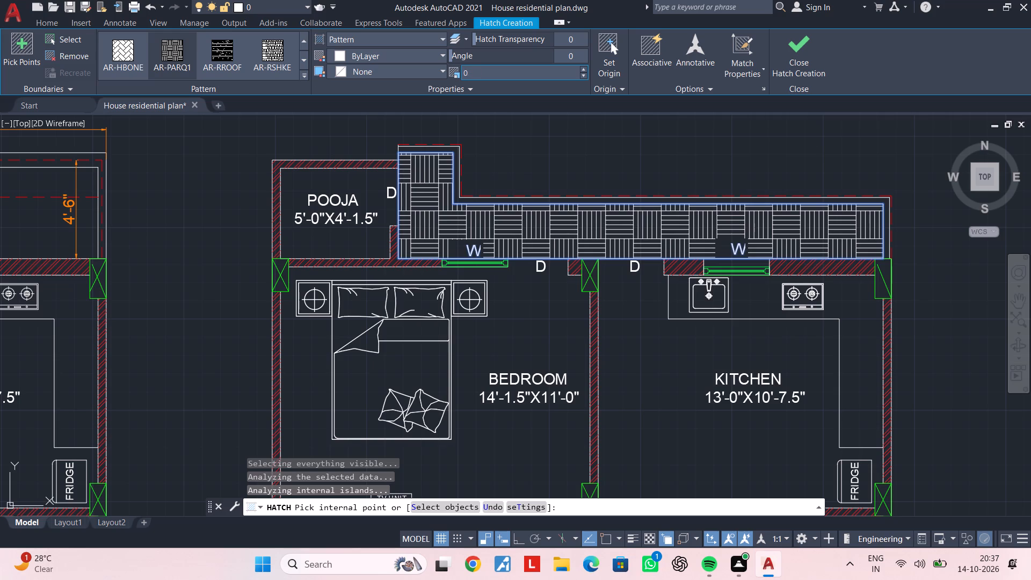
# Set the rear strip's hatch pattern scale to 0.06 and finish the hatch.
pyautogui.click(512, 74)
pyautogui.press('BackSpace')
pyautogui.write('0.0')
pyautogui.press('6')
pyautogui.press('Return')
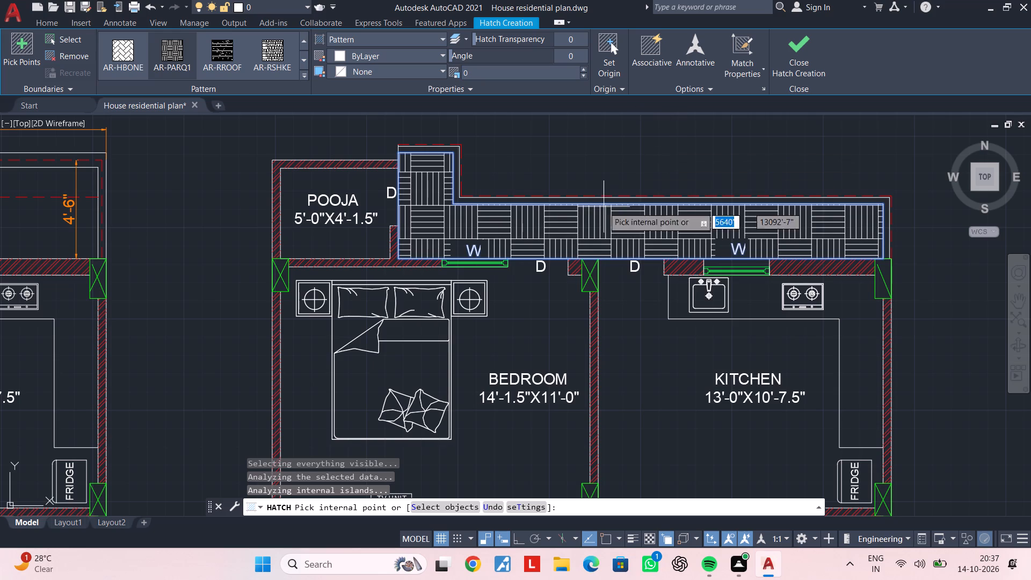
pyautogui.scroll(2, 627, 259)
pyautogui.scroll(-3, 627, 259)
pyautogui.press('Escape')
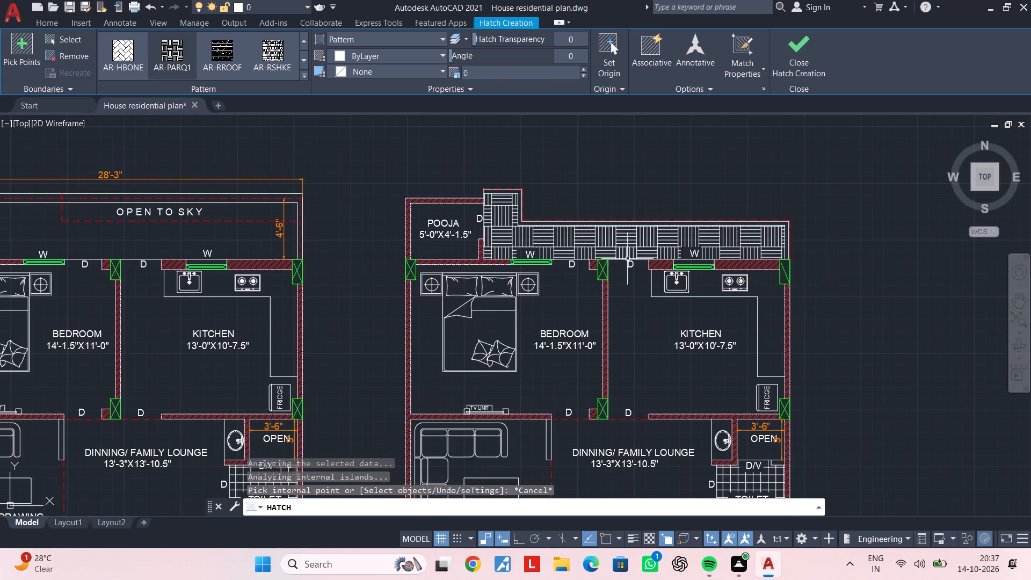
pyautogui.press('Escape')
# Change the rear strip's parquet hatch colour to dark grey 99,100,102.
pyautogui.click(615, 247)
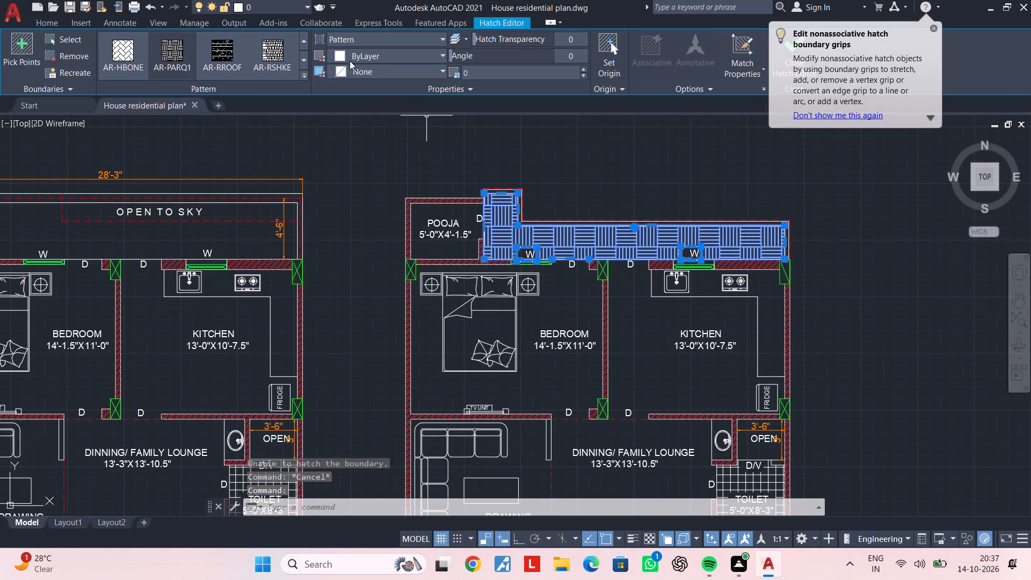
pyautogui.click(344, 56)
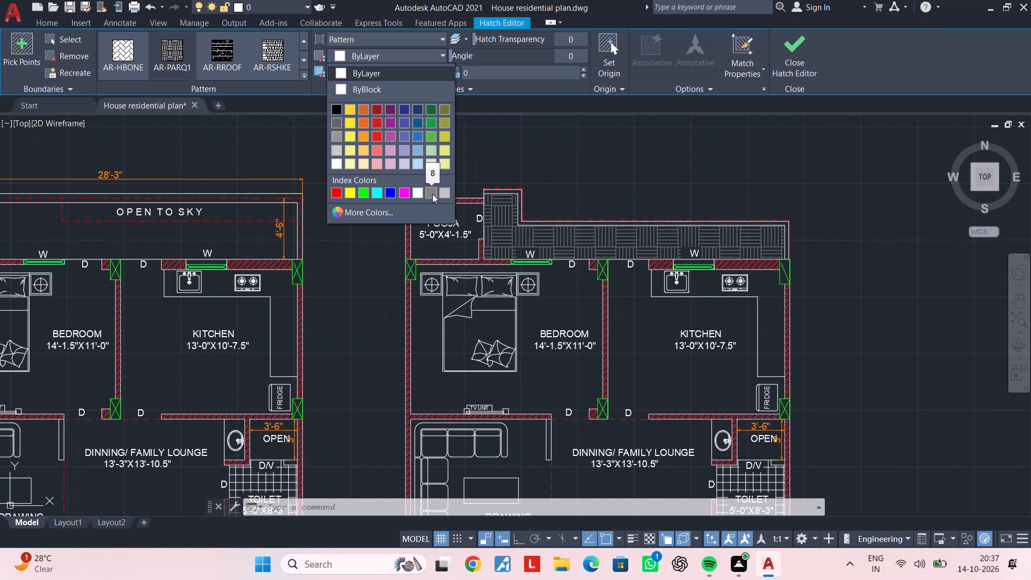
pyautogui.click(336, 127)
pyautogui.press('Escape')
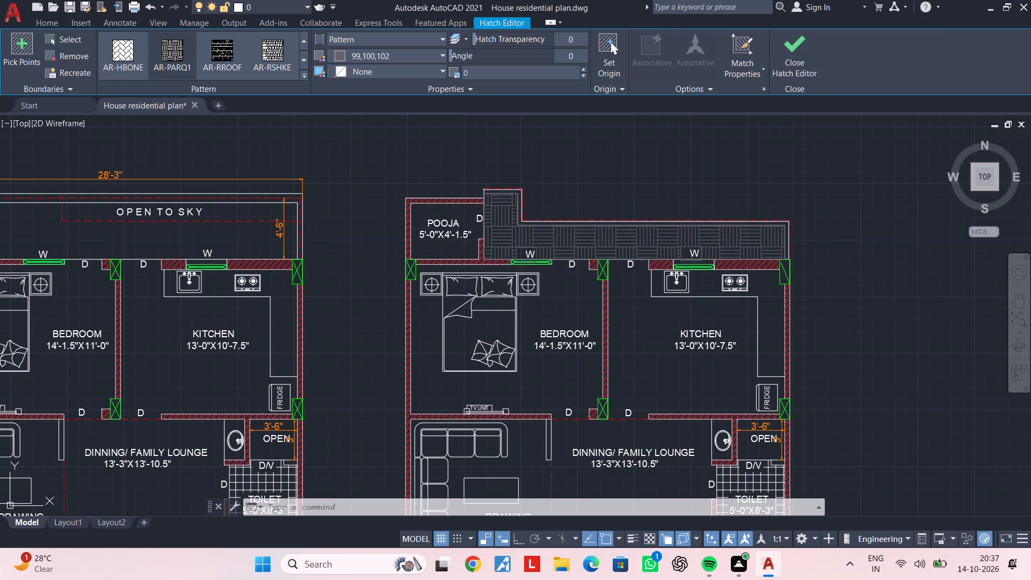
pyautogui.press('Escape')
# Copy the front BALCONY label onto the hatched rear strip behind the bedroom and kitchen.
pyautogui.scroll(2, 565, 264)
pyautogui.scroll(-3, 570, 263)
pyautogui.moveTo(577, 262); pyautogui.dragTo(573, 282, button='middle')
pyautogui.press('Escape')
pyautogui.scroll(-1, 582, 304)
pyautogui.moveTo(582, 302); pyautogui.dragTo(580, 263, button='middle')
pyautogui.press('Escape')
pyautogui.moveTo(581, 301); pyautogui.dragTo(580, 254, button='middle')
pyautogui.press('Escape')
pyautogui.press('Escape')
pyautogui.moveTo(605, 300); pyautogui.dragTo(545, 341, button='middle')
pyautogui.moveTo(593, 343); pyautogui.dragTo(576, 177, button='middle')
pyautogui.scroll(3, 588, 332)
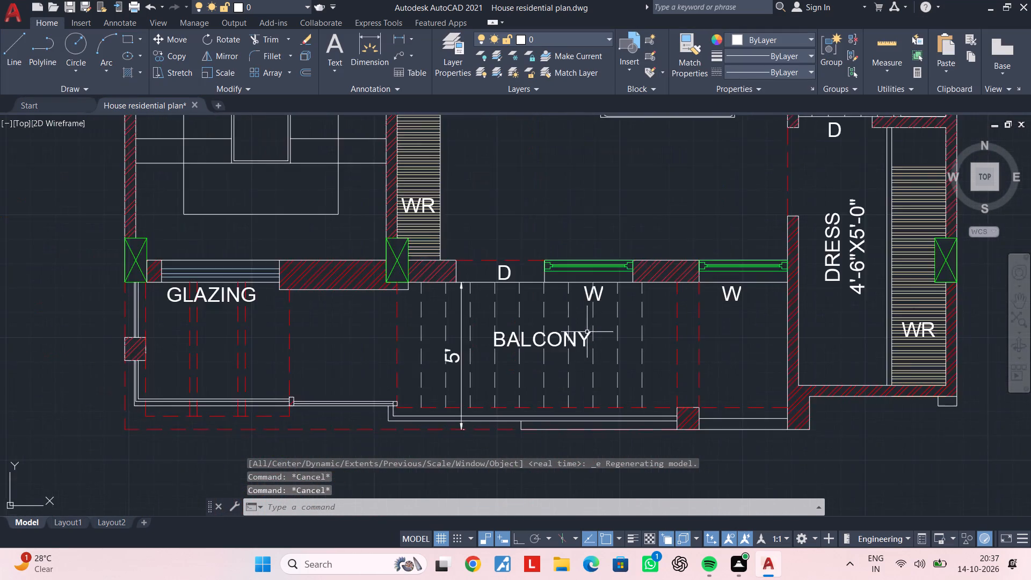
pyautogui.scroll(1, 564, 341)
pyautogui.click(561, 342)
pyautogui.press('c')
pyautogui.press('o')
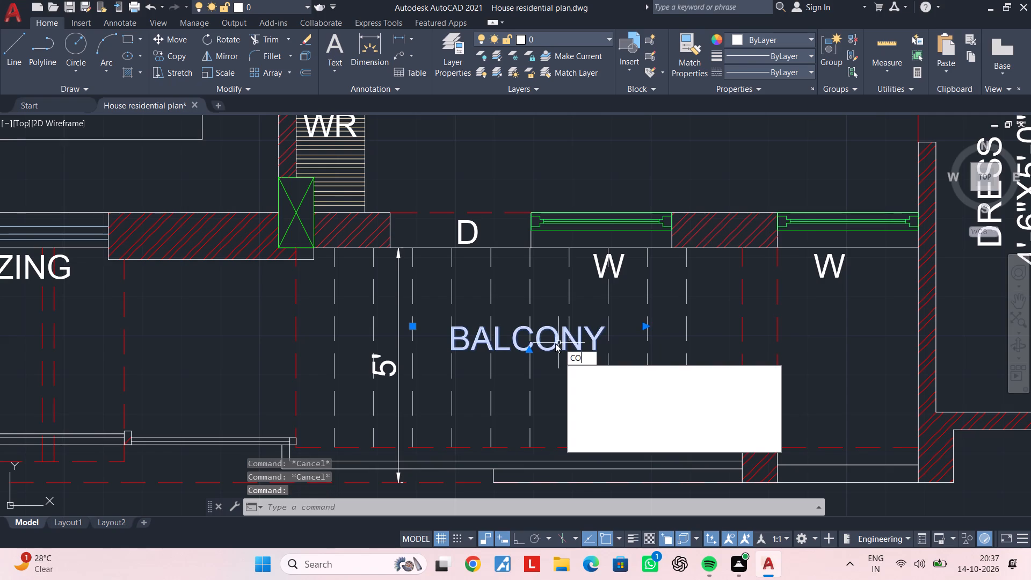
pyautogui.press('space')
pyautogui.click(554, 343)
pyautogui.scroll(-2, 557, 213)
pyautogui.moveTo(557, 213); pyautogui.dragTo(535, 491, button='middle')
pyautogui.moveTo(536, 181); pyautogui.dragTo(518, 501, button='middle')
pyautogui.scroll(-1, 523, 272)
pyautogui.moveTo(523, 272); pyautogui.dragTo(522, 526, button='middle')
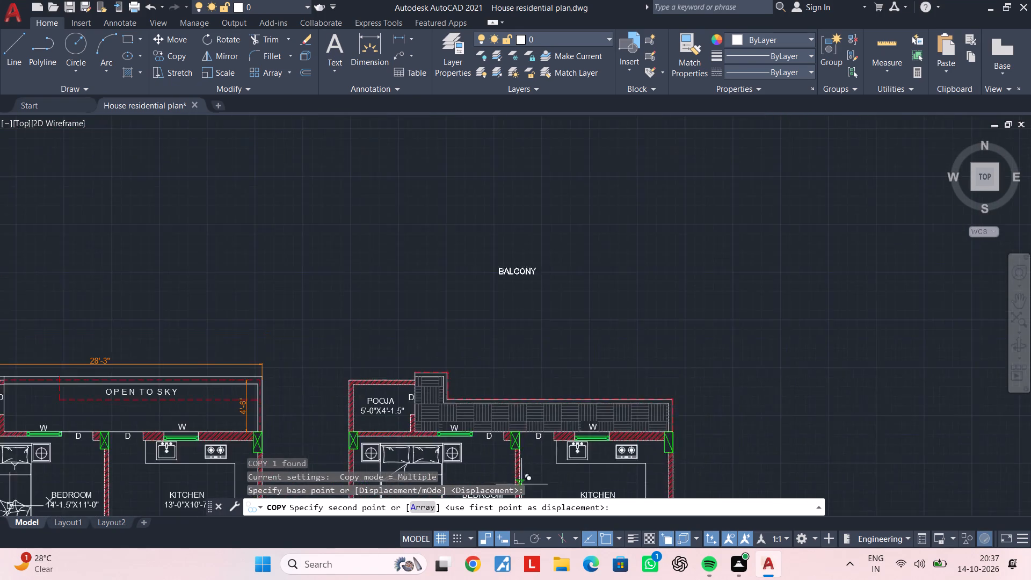
pyautogui.scroll(3, 522, 432)
pyautogui.scroll(1, 531, 381)
pyautogui.click(532, 362)
pyautogui.press('Escape')
pyautogui.moveTo(558, 377); pyautogui.dragTo(618, 363, button='middle')
pyautogui.press('Escape')
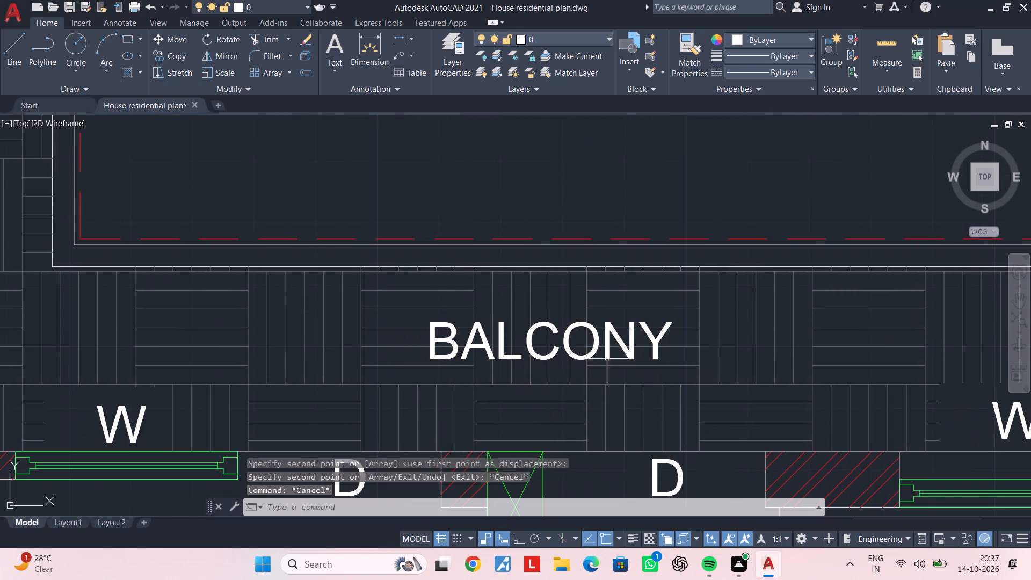
pyautogui.press('Escape')
pyautogui.press('Escape')
pyautogui.press('Escape')
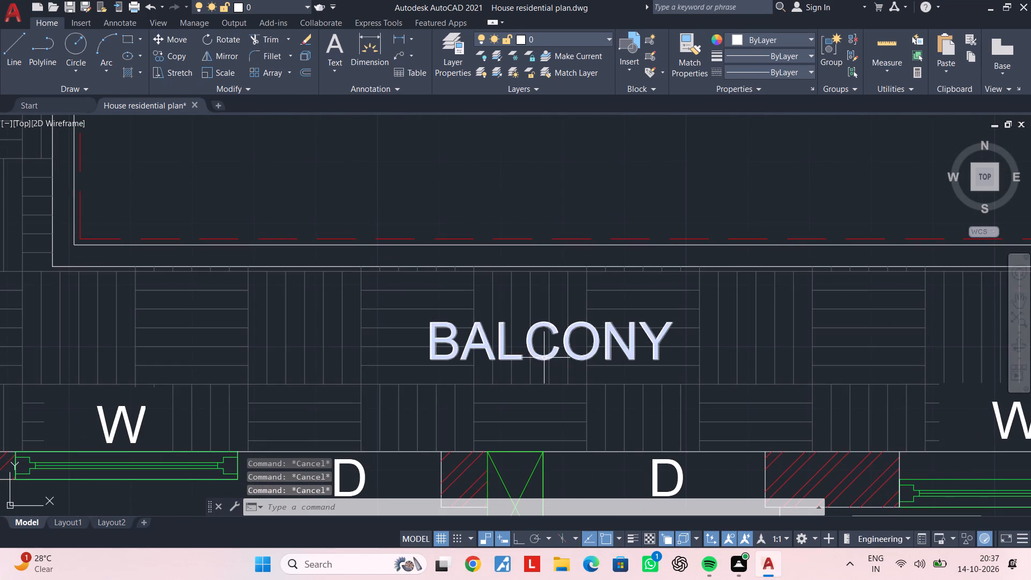
# Edit the rear strip's label to read BALCONY 2'-6" WIDE, widening its text frame to keep it on one line.
pyautogui.doubleClick(544, 358)
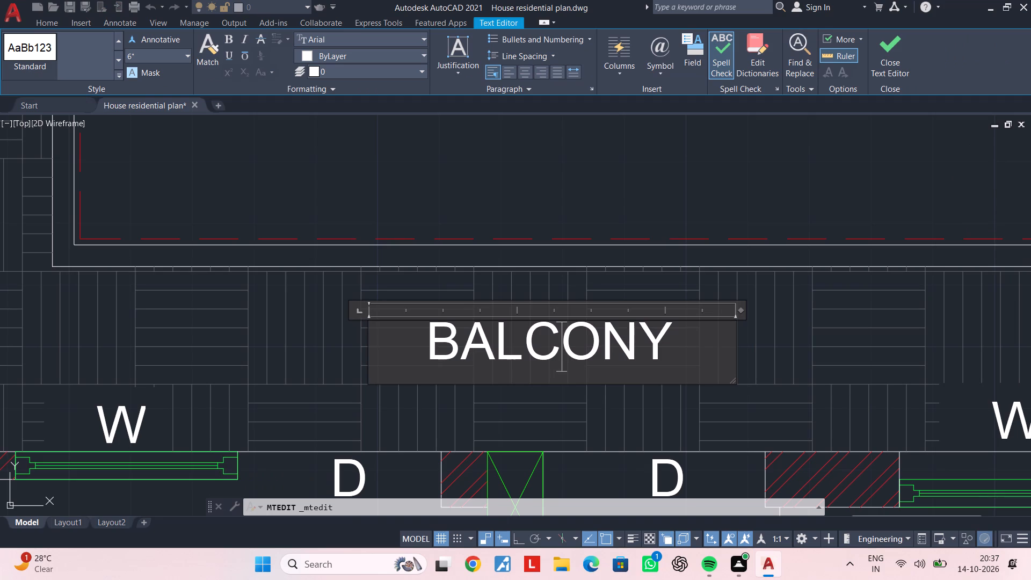
pyautogui.click(421, 344)
pyautogui.press('BackSpace')
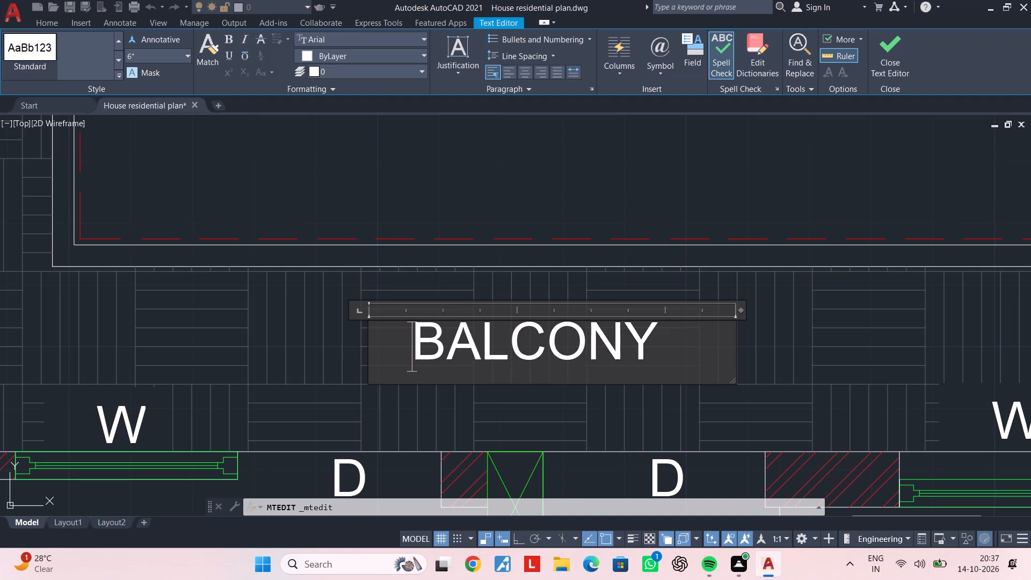
pyautogui.press('BackSpace')
pyautogui.press('BackSpace')
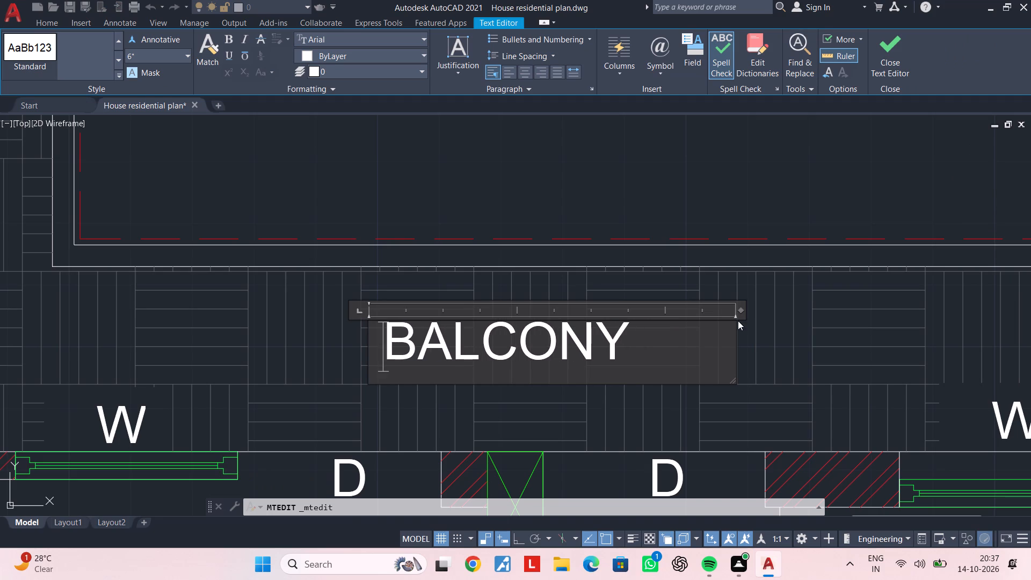
pyautogui.moveTo(740, 313); pyautogui.dragTo(880, 309)
pyautogui.click(645, 340)
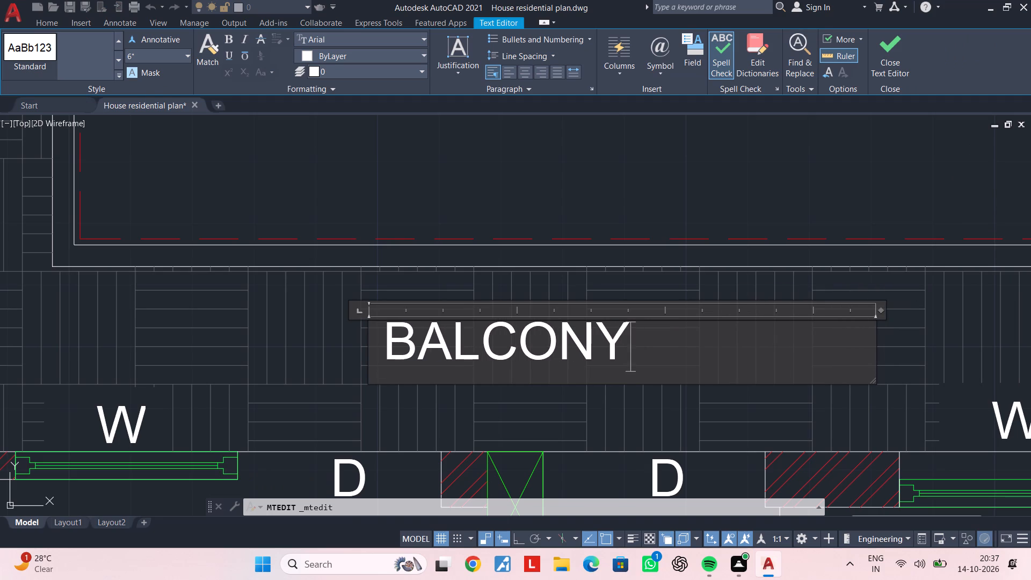
pyautogui.press('space')
pyautogui.press('space')
pyautogui.write("2'")
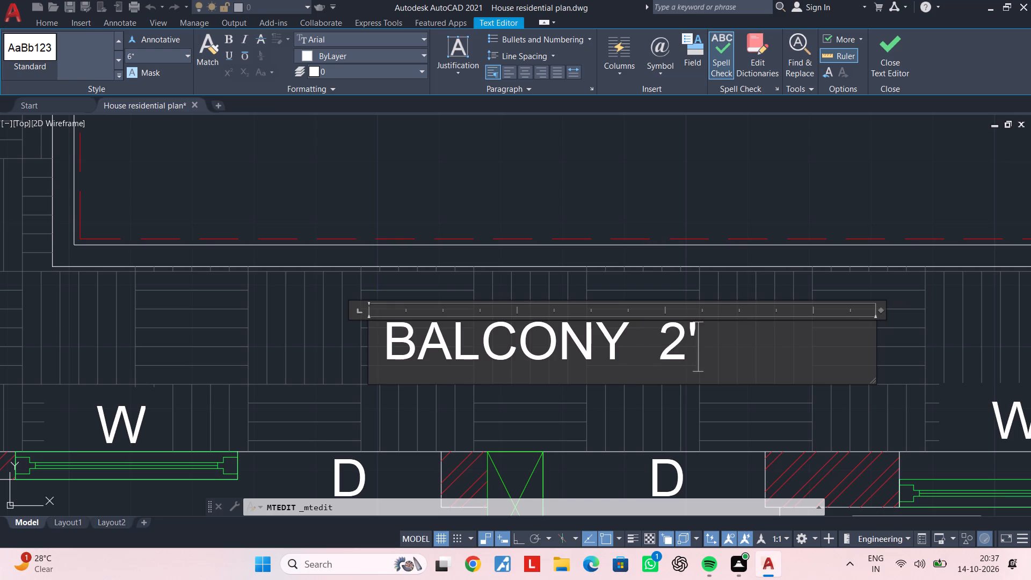
pyautogui.write('-6"')
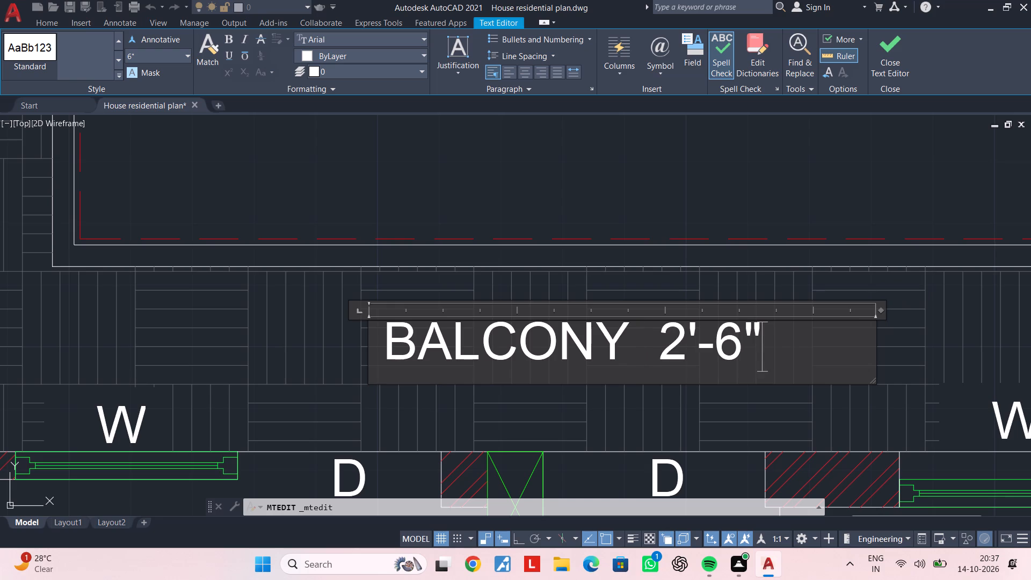
pyautogui.press('space')
pyautogui.write('WIDE')
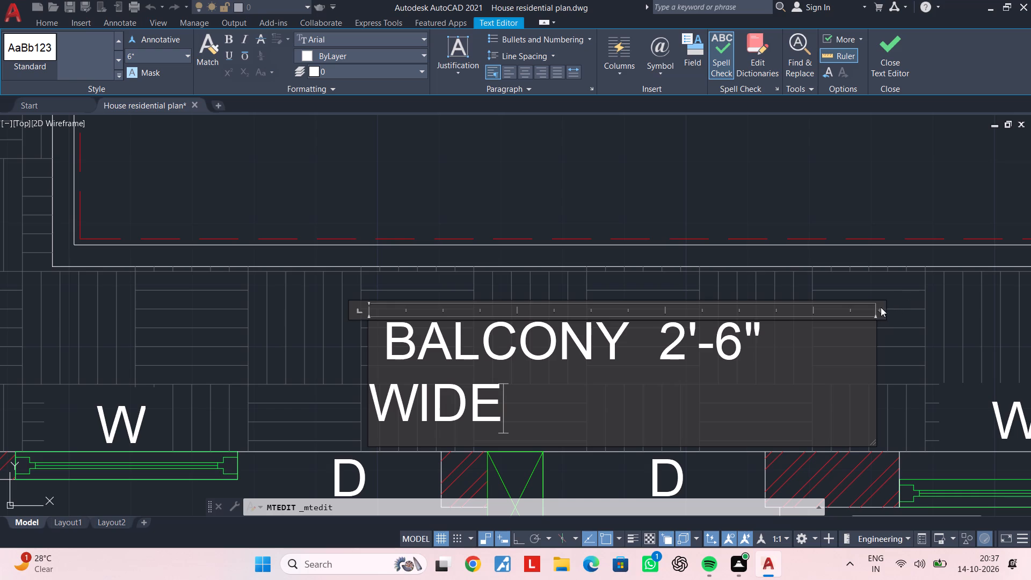
pyautogui.moveTo(880, 310); pyautogui.dragTo(951, 307)
pyautogui.scroll(-1, 865, 363)
pyautogui.moveTo(862, 361); pyautogui.dragTo(840, 358, button='middle')
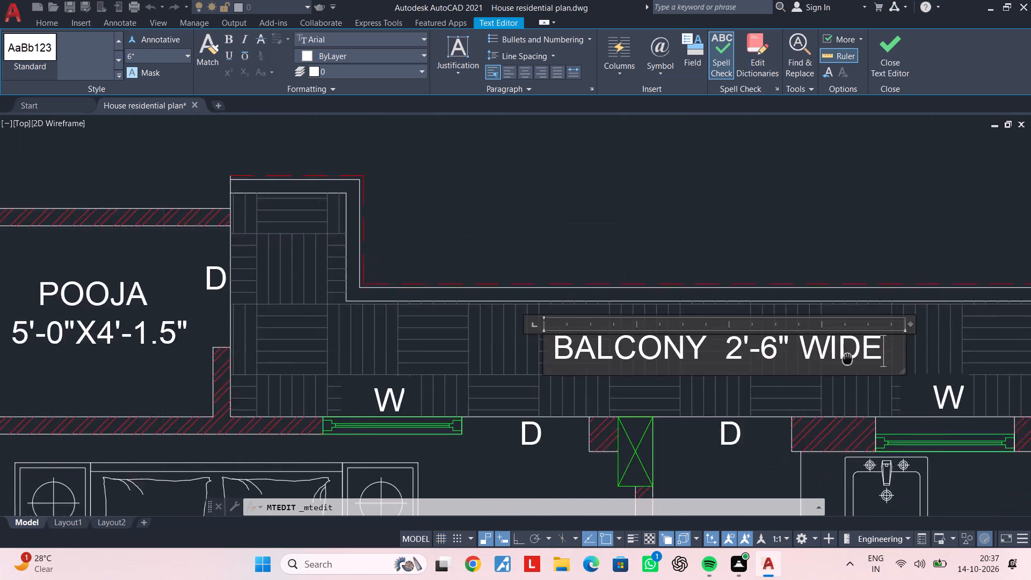
pyautogui.moveTo(840, 358); pyautogui.dragTo(573, 315, button='middle')
pyautogui.click(674, 199)
pyautogui.press('Escape')
# Save the drawing.
pyautogui.scroll(-1, 634, 235)
pyautogui.moveTo(638, 236); pyautogui.dragTo(802, 211, button='middle')
pyautogui.press('Escape')
pyautogui.moveTo(738, 244); pyautogui.dragTo(786, 224, button='middle')
pyautogui.press('Escape')
pyautogui.scroll(-3, 793, 231)
pyautogui.moveTo(793, 231); pyautogui.dragTo(658, 216, button='middle')
pyautogui.press('Escape')
pyautogui.moveTo(681, 267); pyautogui.dragTo(659, 208, button='middle')
pyautogui.press('Escape')
pyautogui.press('Escape')
pyautogui.hotkey('ctrl', 's')
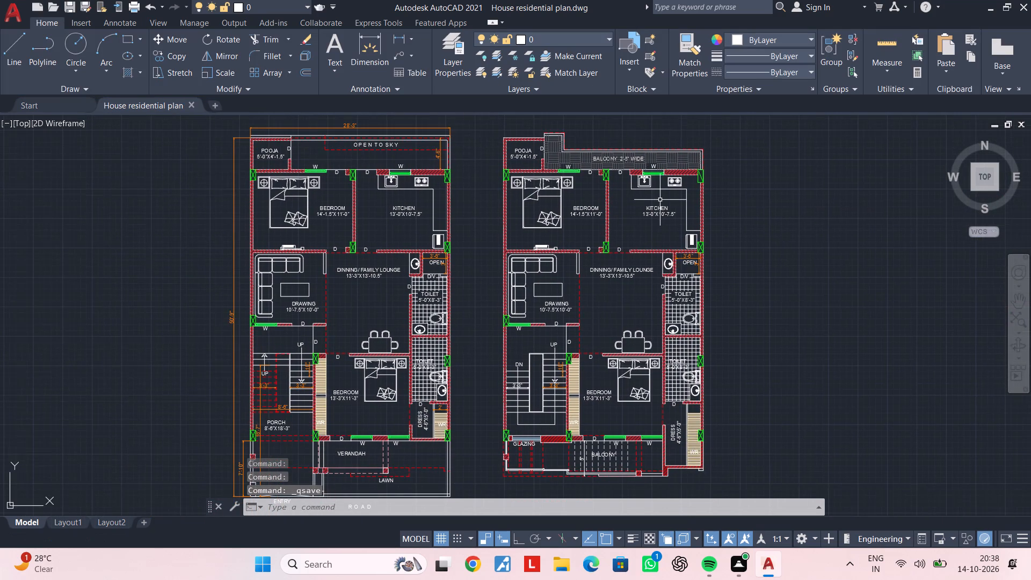
pyautogui.hotkey('ctrl', 's')
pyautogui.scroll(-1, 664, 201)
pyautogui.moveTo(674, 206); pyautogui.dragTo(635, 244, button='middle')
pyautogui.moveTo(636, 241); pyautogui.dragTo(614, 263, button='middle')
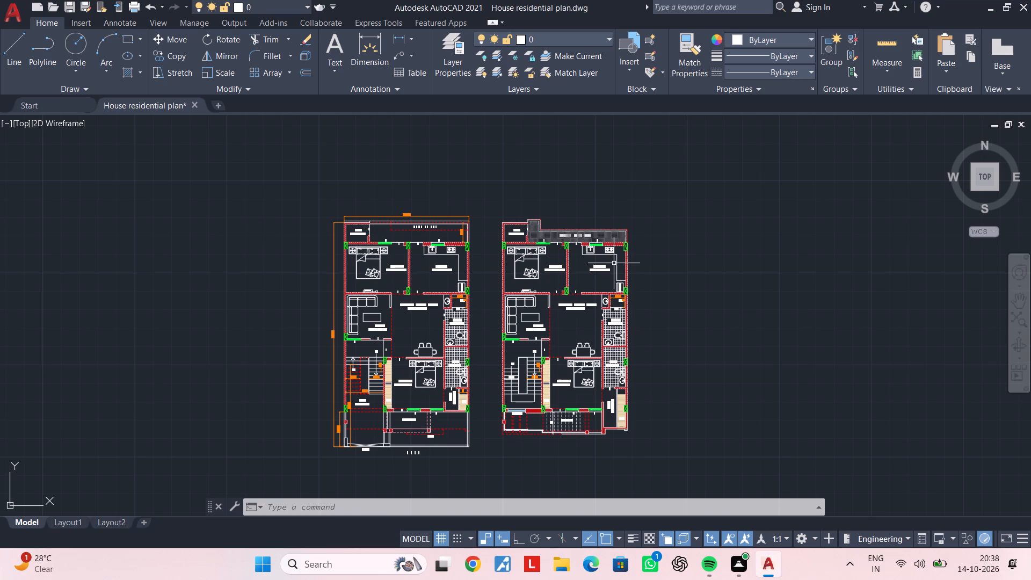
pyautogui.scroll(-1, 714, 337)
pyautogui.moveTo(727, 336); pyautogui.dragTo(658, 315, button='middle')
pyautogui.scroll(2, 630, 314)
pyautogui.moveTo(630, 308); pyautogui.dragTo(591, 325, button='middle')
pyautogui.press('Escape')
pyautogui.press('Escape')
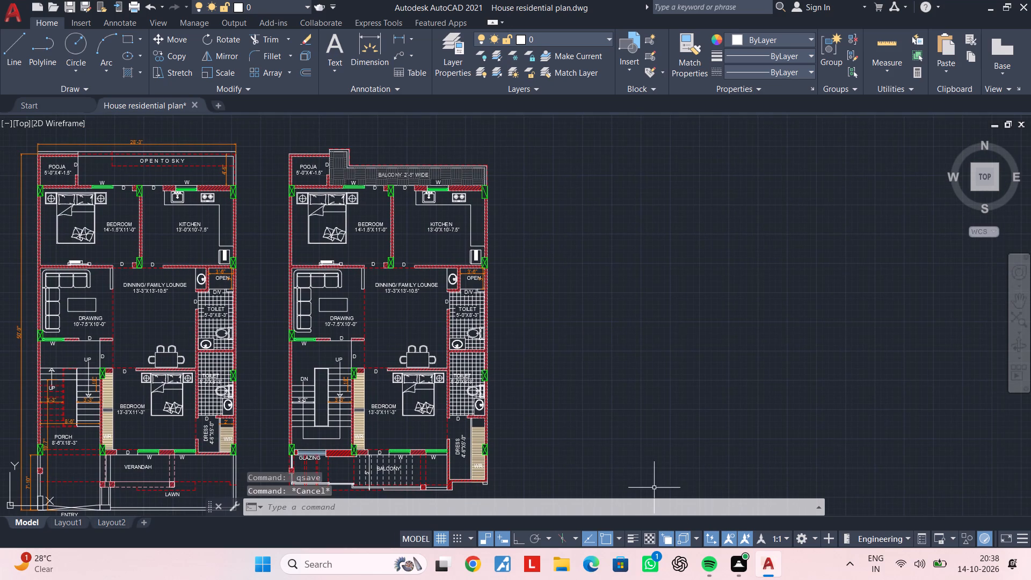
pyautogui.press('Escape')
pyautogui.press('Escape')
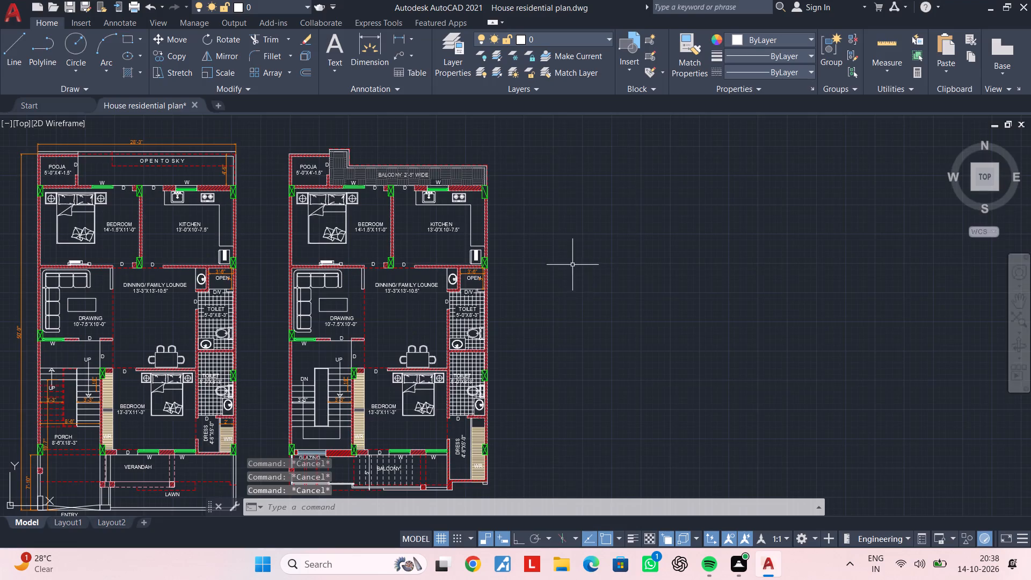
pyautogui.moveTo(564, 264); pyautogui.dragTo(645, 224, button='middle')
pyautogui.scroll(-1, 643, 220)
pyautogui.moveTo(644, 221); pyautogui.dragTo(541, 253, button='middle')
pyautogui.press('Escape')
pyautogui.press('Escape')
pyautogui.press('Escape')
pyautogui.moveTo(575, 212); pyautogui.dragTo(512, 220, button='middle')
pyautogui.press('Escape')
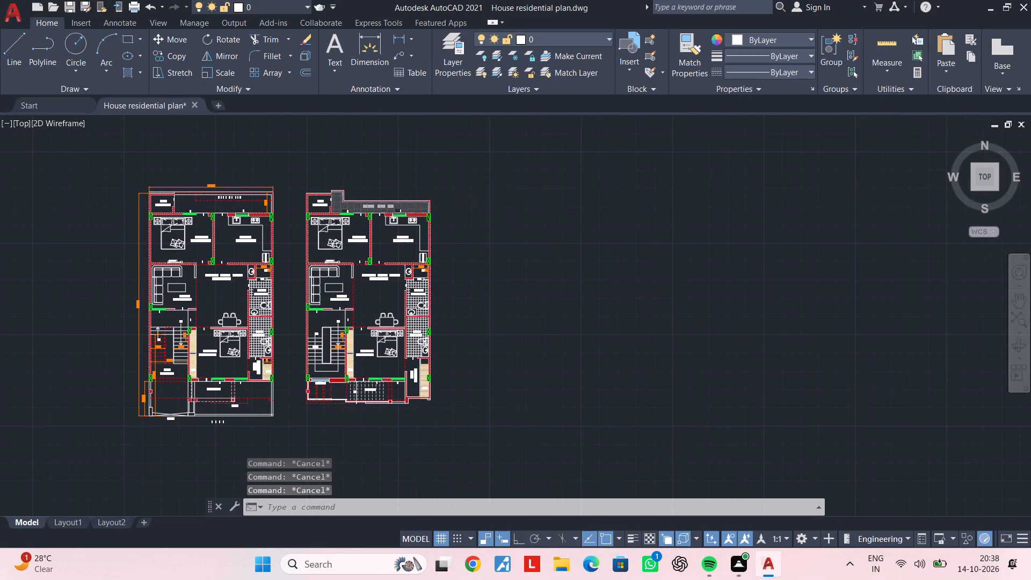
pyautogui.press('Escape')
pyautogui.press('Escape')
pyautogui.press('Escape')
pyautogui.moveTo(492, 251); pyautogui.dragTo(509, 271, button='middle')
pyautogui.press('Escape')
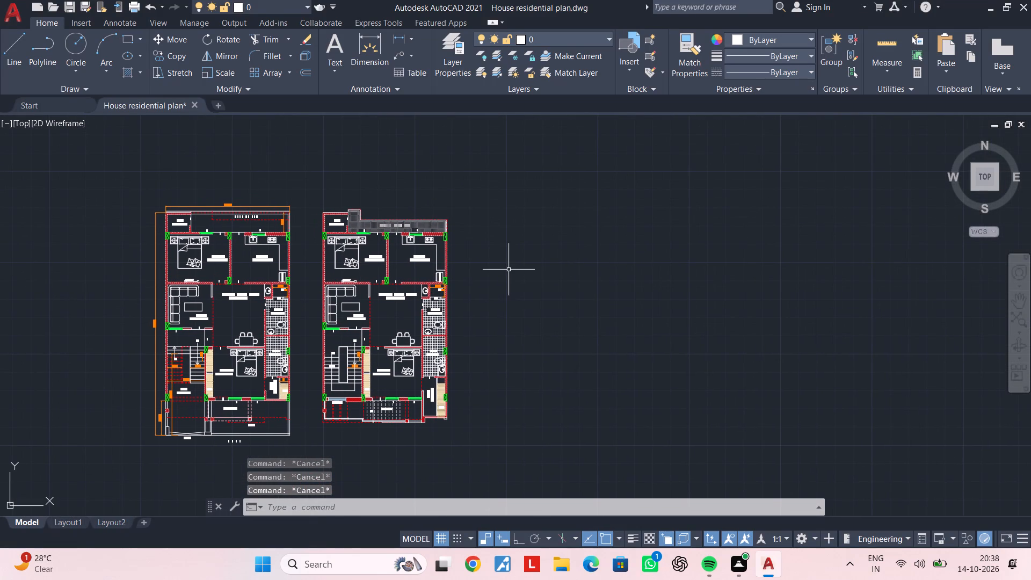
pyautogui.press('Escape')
# Examine the upper-floor plan from the pooja room and rear balcony down to the lounge, toilets and staircase.
pyautogui.moveTo(393, 371); pyautogui.dragTo(502, 389, button='middle')
pyautogui.scroll(2, 487, 250)
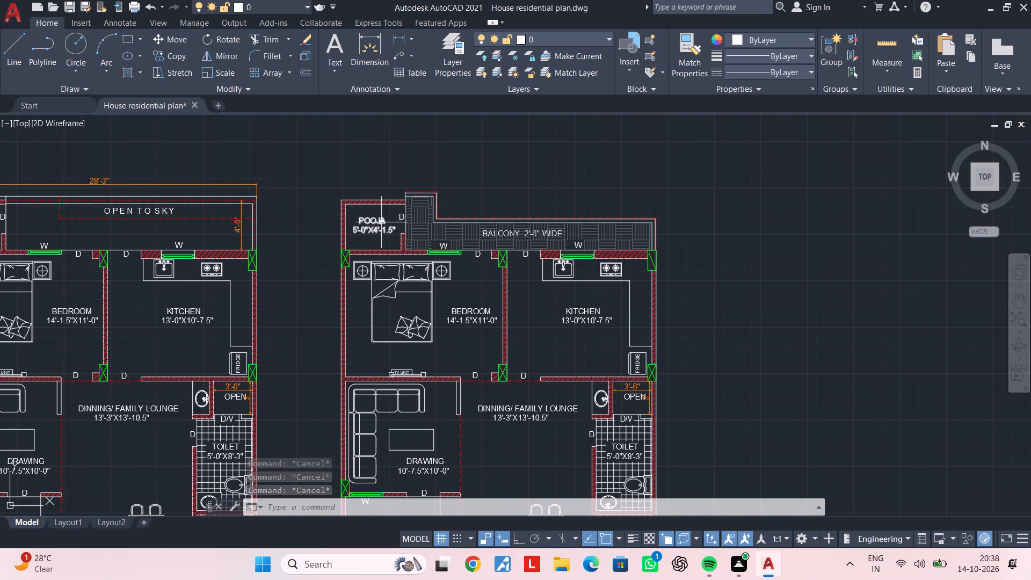
pyautogui.scroll(1, 381, 222)
pyautogui.moveTo(417, 239); pyautogui.dragTo(377, 246, button='middle')
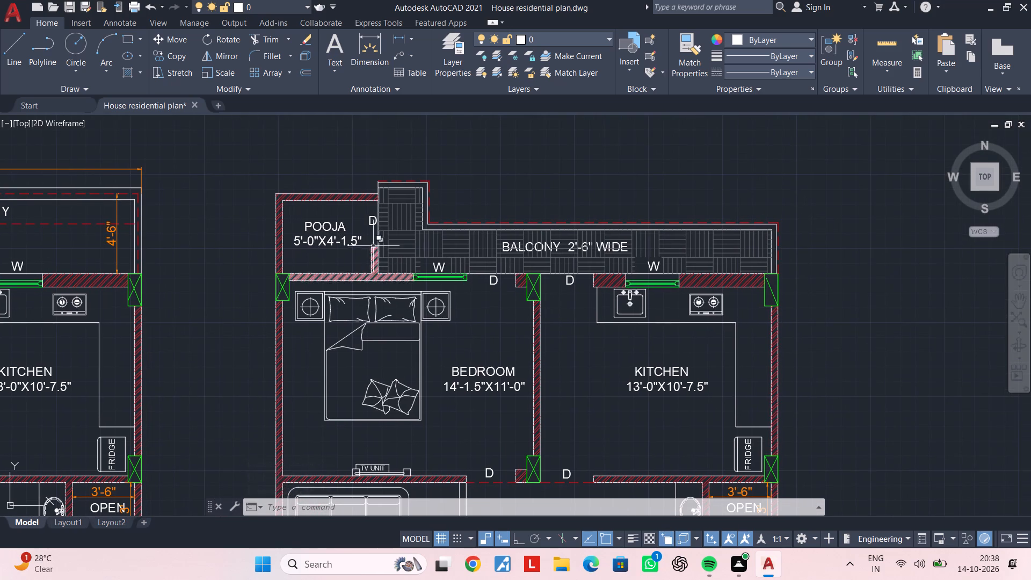
pyautogui.scroll(3, 365, 247)
pyautogui.scroll(-4, 405, 261)
pyautogui.moveTo(742, 292); pyautogui.dragTo(355, 158, button='middle')
pyautogui.moveTo(624, 243); pyautogui.dragTo(549, 187, button='middle')
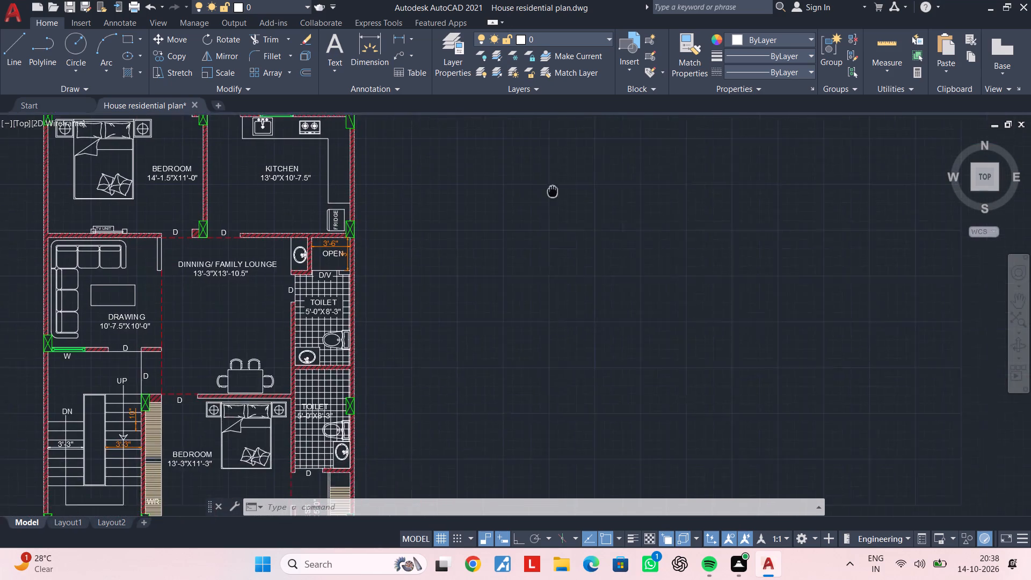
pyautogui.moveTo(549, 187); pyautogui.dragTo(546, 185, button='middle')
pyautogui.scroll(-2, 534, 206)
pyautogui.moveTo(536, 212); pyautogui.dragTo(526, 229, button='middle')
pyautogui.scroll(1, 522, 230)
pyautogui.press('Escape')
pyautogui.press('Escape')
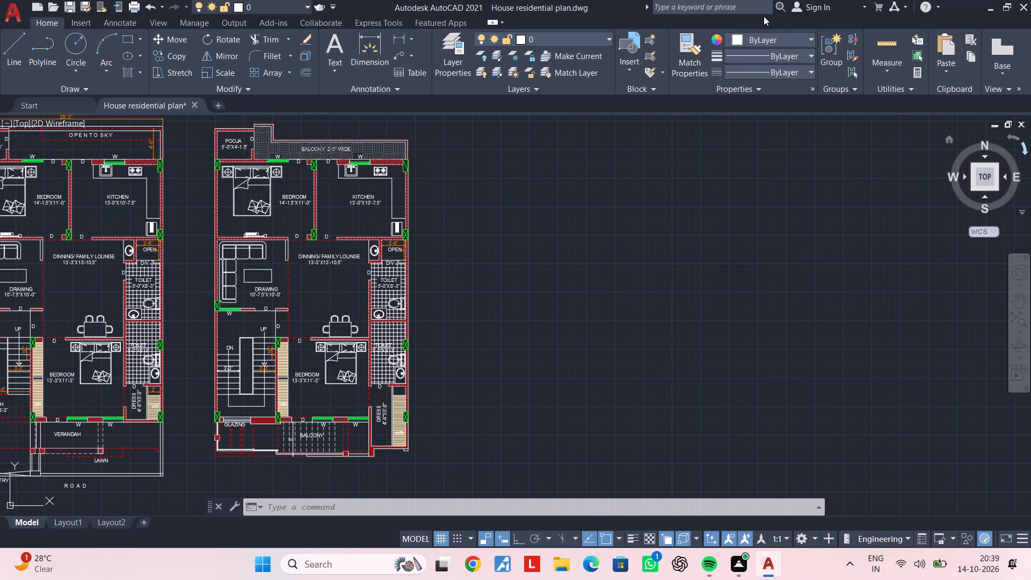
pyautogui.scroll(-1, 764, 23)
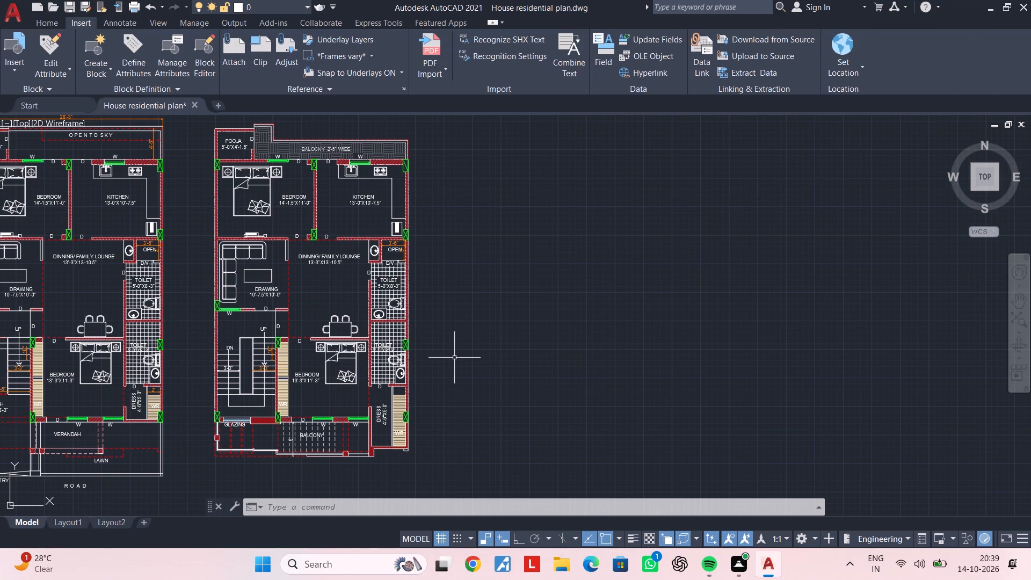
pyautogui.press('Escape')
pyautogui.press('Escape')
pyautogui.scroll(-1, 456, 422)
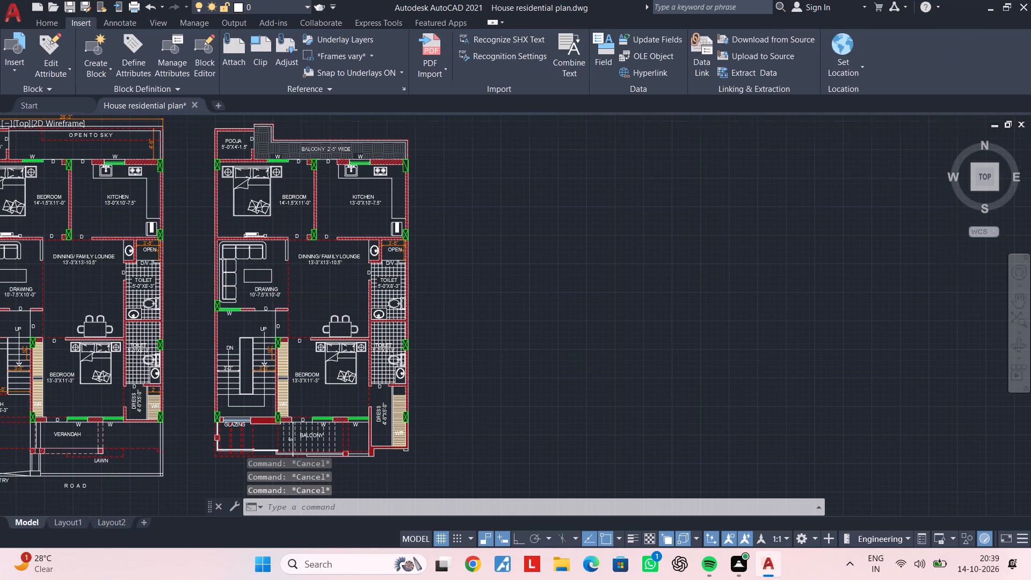
# Copy the entire upper-floor plan horizontally to the empty space east of it, making a third plan in the row.
pyautogui.moveTo(459, 419); pyautogui.dragTo(469, 376, button='middle')
pyautogui.press('Escape')
pyautogui.press('Escape')
pyautogui.click(306, 189)
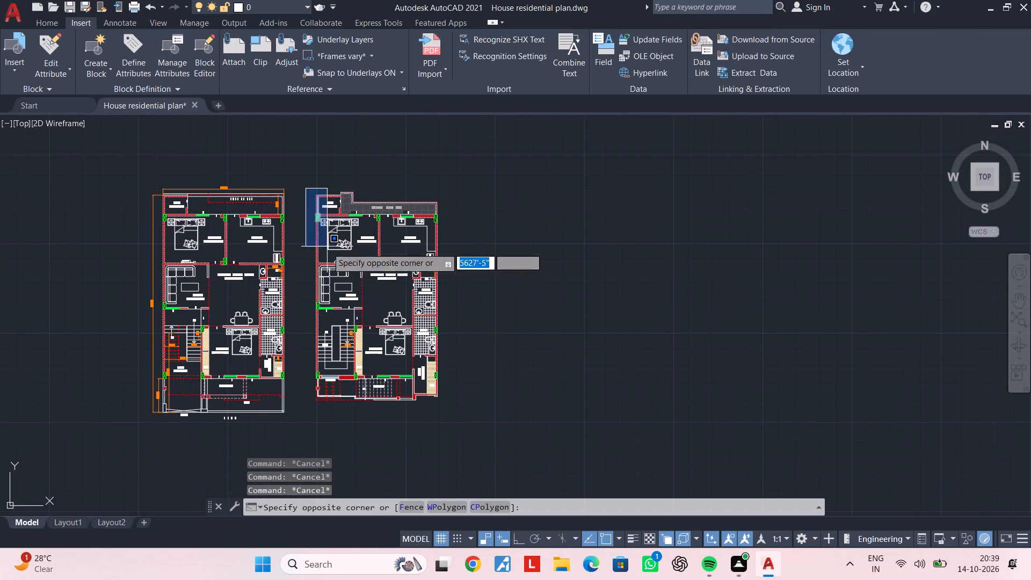
pyautogui.click(479, 412)
pyautogui.write('CO')
pyautogui.press('space')
pyautogui.click(462, 412)
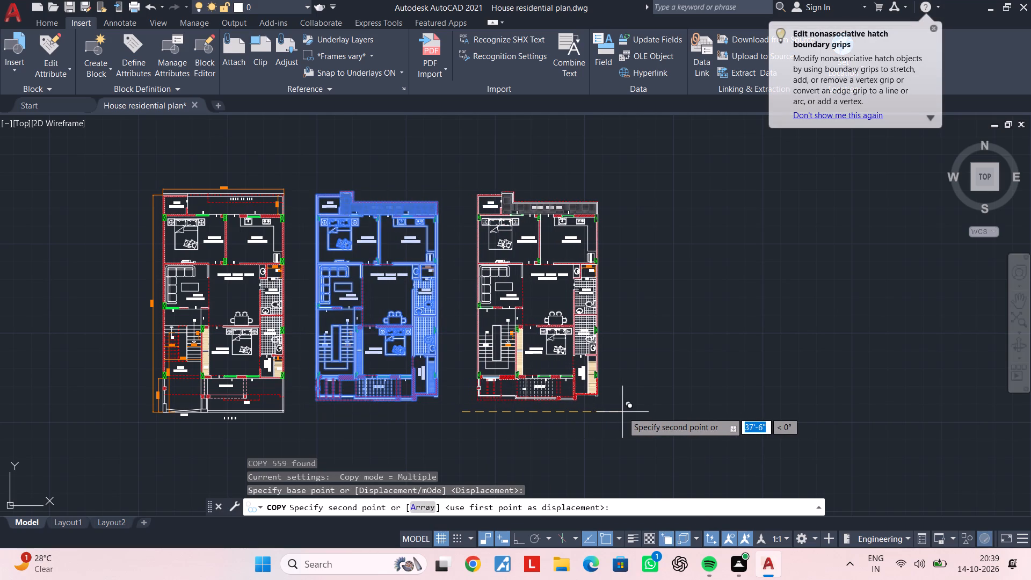
pyautogui.click(615, 412)
pyautogui.press('Escape')
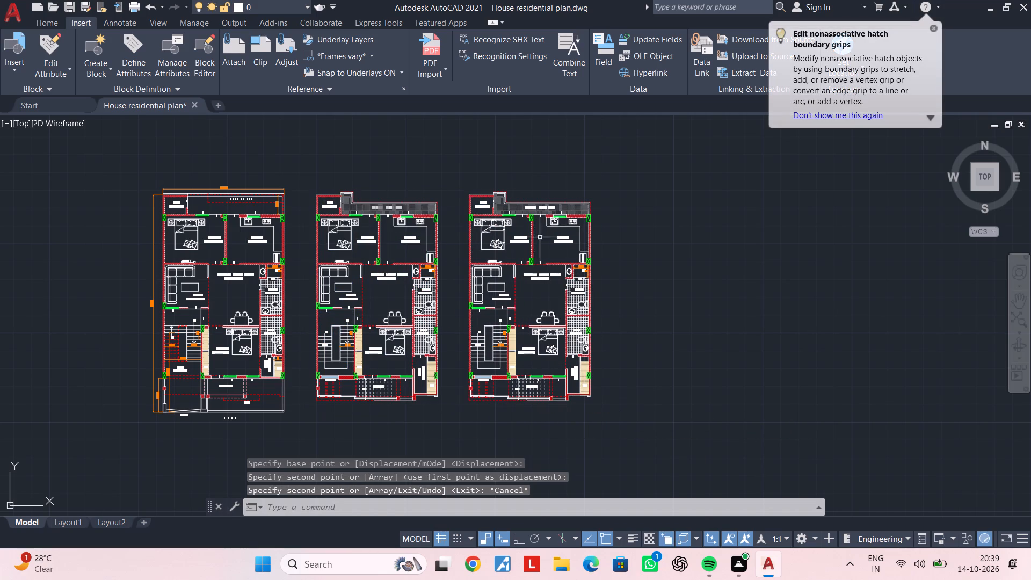
pyautogui.click(936, 28)
pyautogui.press('Escape')
# In the new copy, erase the rear bedroom's bed and label, the KITCHEN label and the wall between the two rooms.
pyautogui.scroll(2, 513, 231)
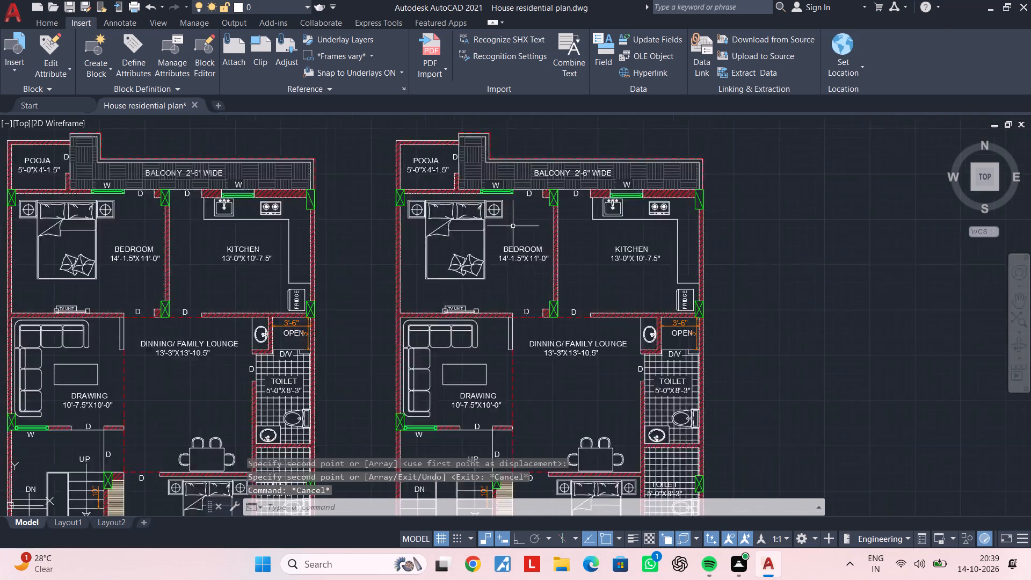
pyautogui.scroll(2, 513, 226)
pyautogui.scroll(-1, 553, 244)
pyautogui.press('Escape')
pyautogui.press('Escape')
pyautogui.click(699, 245)
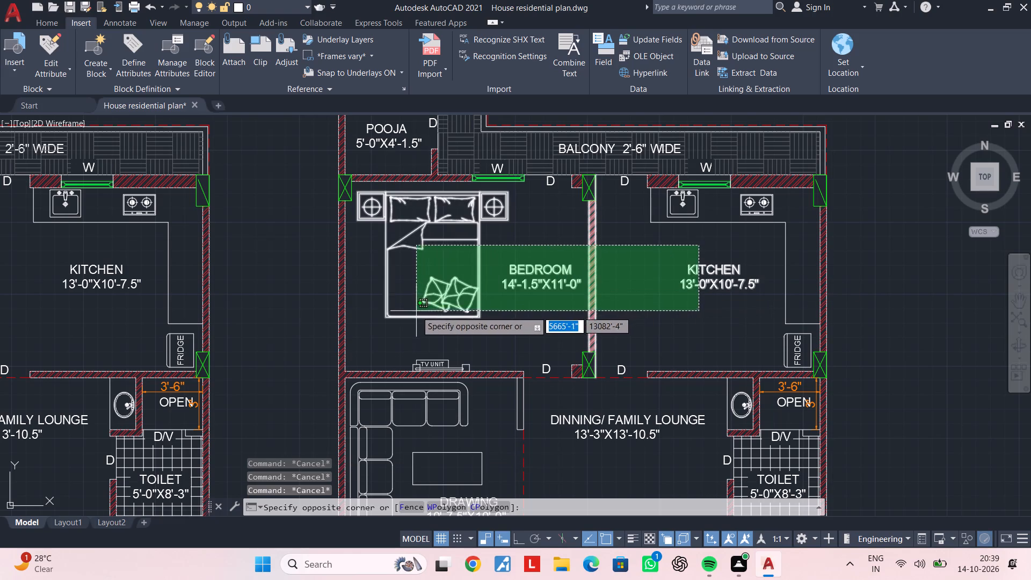
pyautogui.click(416, 311)
pyautogui.press('Delete')
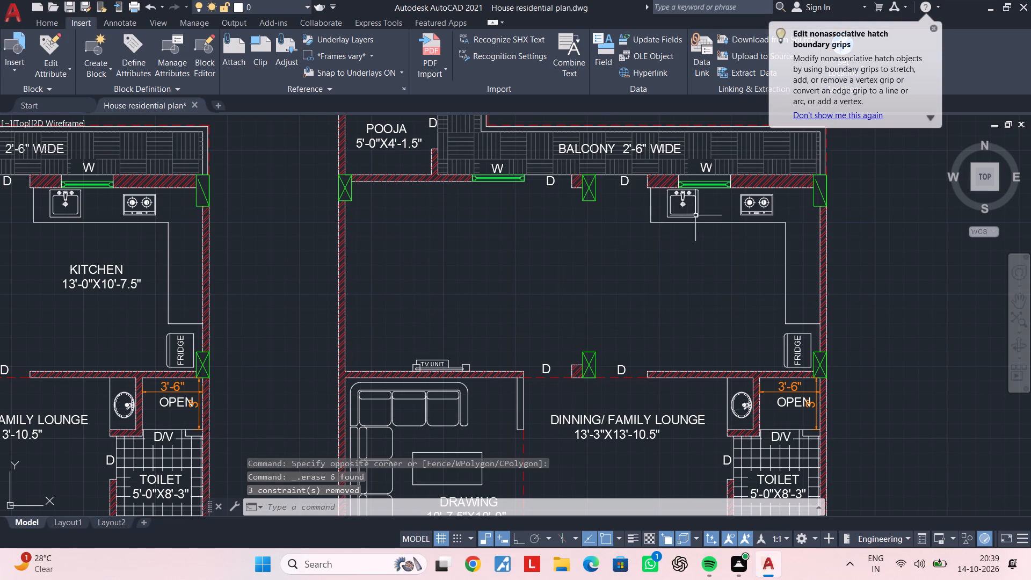
# Erase the kitchen's sink, hob and counter outlines from the new copy.
pyautogui.click(734, 200)
pyautogui.click(633, 250)
pyautogui.press('Delete')
pyautogui.click(785, 209)
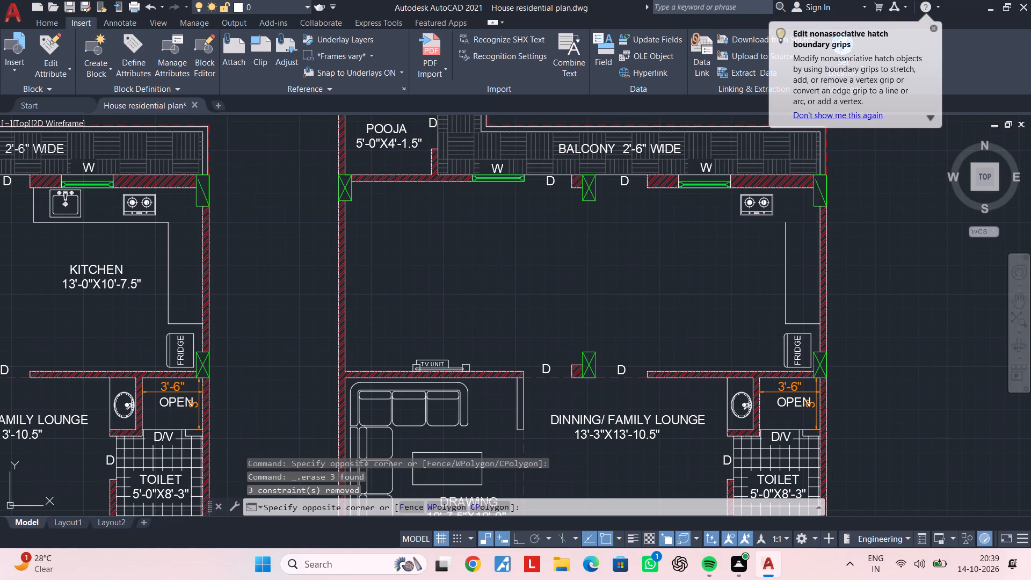
pyautogui.click(722, 213)
pyautogui.press('Delete')
pyautogui.moveTo(792, 255); pyautogui.dragTo(786, 258)
pyautogui.click(721, 290)
pyautogui.press('Delete')
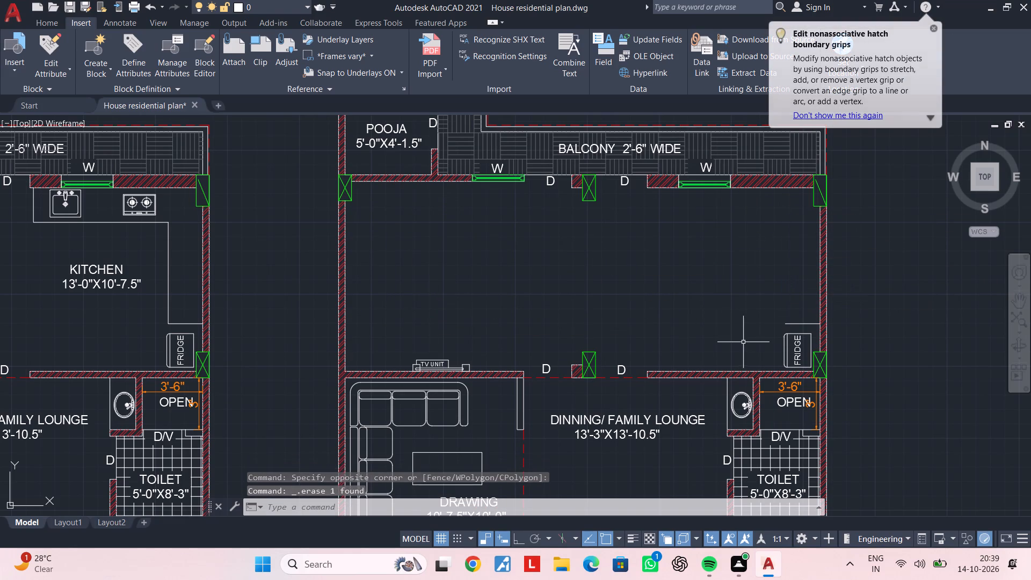
# Erase the fridge, the washbasin, the OPEN label and the walls around them below the kitchen.
pyautogui.moveTo(745, 339); pyautogui.dragTo(731, 291, button='middle')
pyautogui.scroll(1, 756, 286)
pyautogui.click(804, 252)
pyautogui.click(646, 407)
pyautogui.press('Delete')
# Erase the TV unit, lounge dividing wall, sofa and centre table along with the DINNING/ FAMILY LOUNGE and DRAWING labels.
pyautogui.scroll(-2, 640, 407)
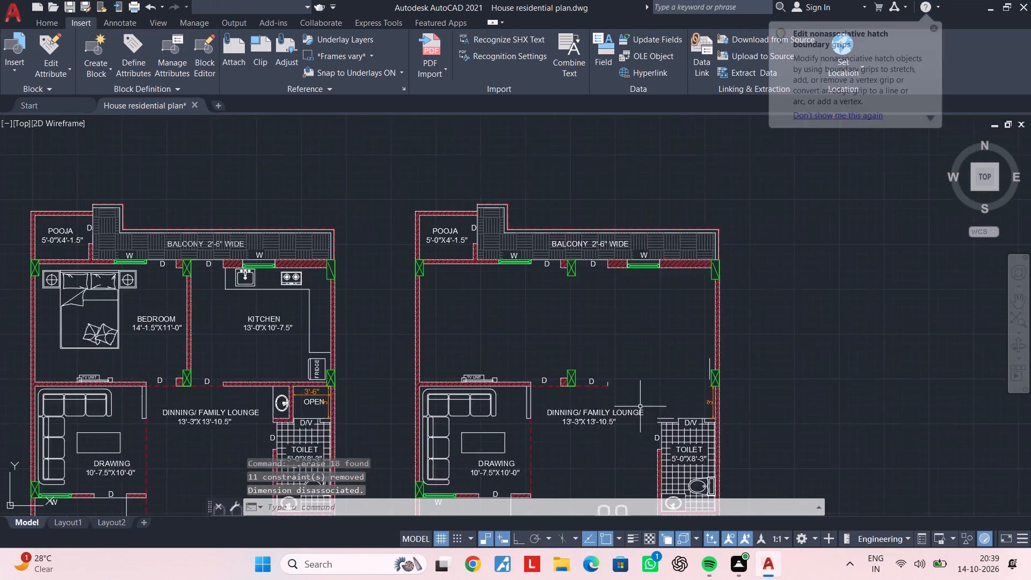
pyautogui.moveTo(640, 407); pyautogui.dragTo(680, 345, button='middle')
pyautogui.click(680, 285)
pyautogui.click(503, 359)
pyautogui.press('Delete')
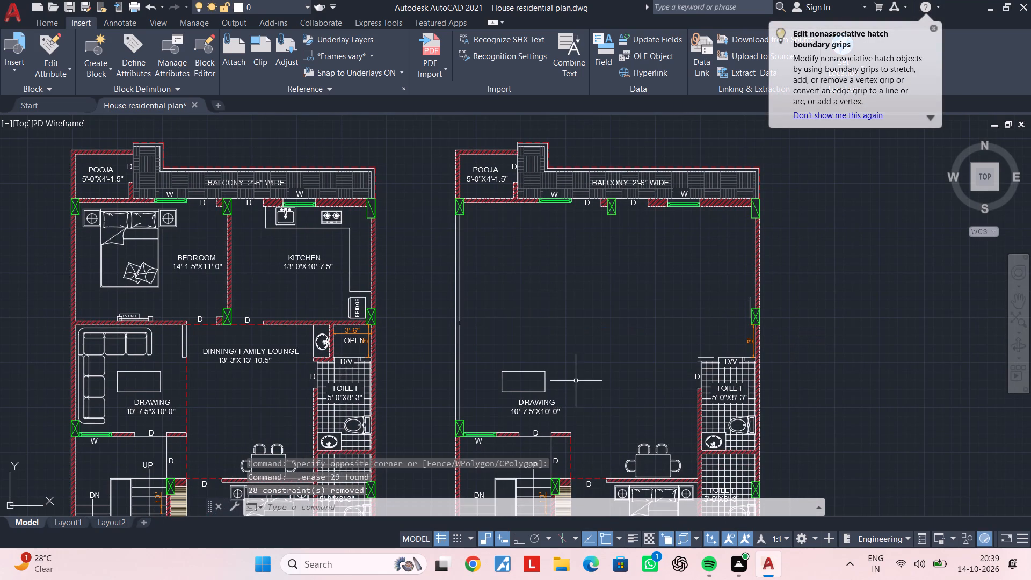
pyautogui.moveTo(568, 381); pyautogui.dragTo(592, 311, button='middle')
pyautogui.click(599, 277)
pyautogui.click(534, 346)
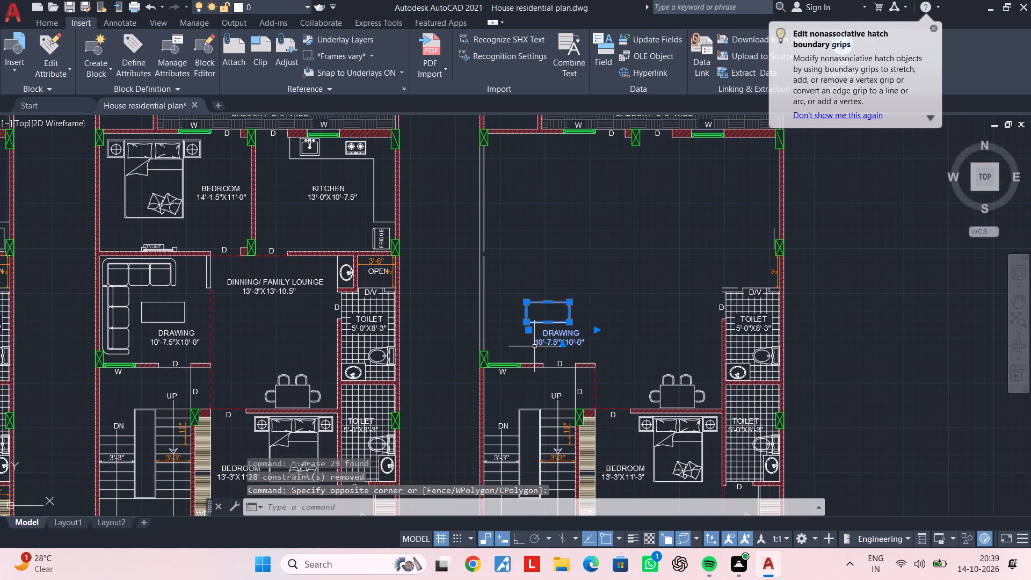
pyautogui.press('Delete')
# Erase the two toilets' tile hatching and partition walls, including the upper TOILET label and washbasin.
pyautogui.moveTo(602, 325); pyautogui.dragTo(606, 279, button='middle')
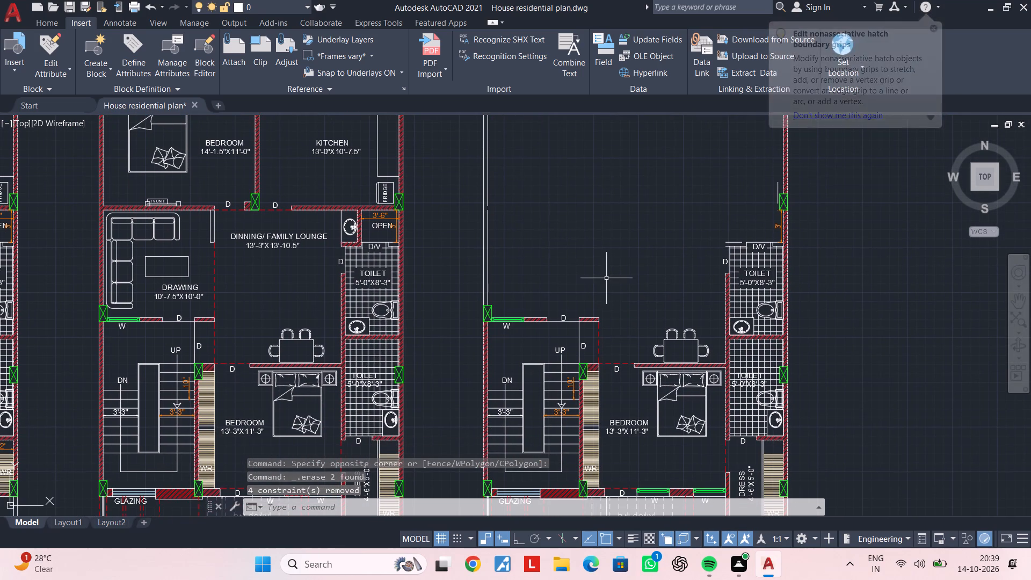
pyautogui.scroll(2, 624, 303)
pyautogui.moveTo(653, 311); pyautogui.dragTo(586, 300, button='middle')
pyautogui.scroll(-1, 688, 287)
pyautogui.moveTo(687, 287); pyautogui.dragTo(573, 293, button='middle')
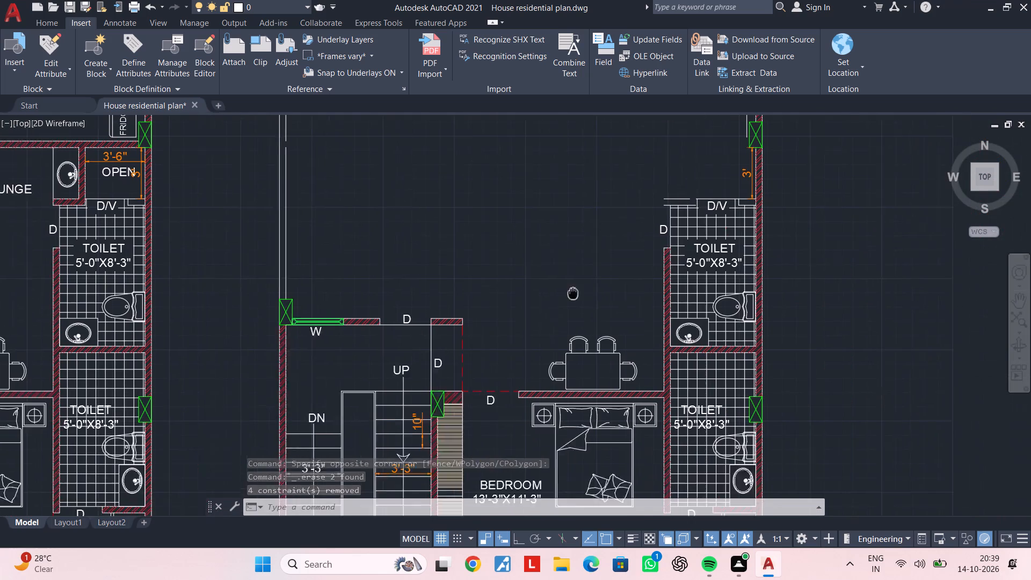
pyautogui.moveTo(573, 293); pyautogui.dragTo(524, 293, button='middle')
pyautogui.click(642, 171)
pyautogui.click(585, 380)
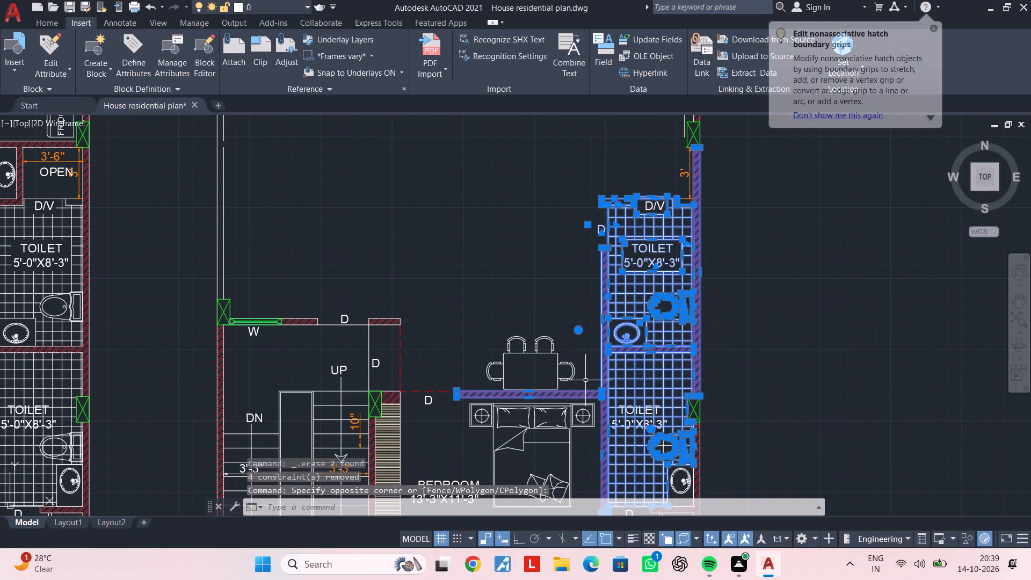
pyautogui.press('Delete')
# Erase the dining table, the front bedroom's bed and wall lines, and the remaining TOILET label.
pyautogui.moveTo(592, 369); pyautogui.dragTo(588, 288, button='middle')
pyautogui.moveTo(609, 214); pyautogui.dragTo(608, 221)
pyautogui.click(526, 407)
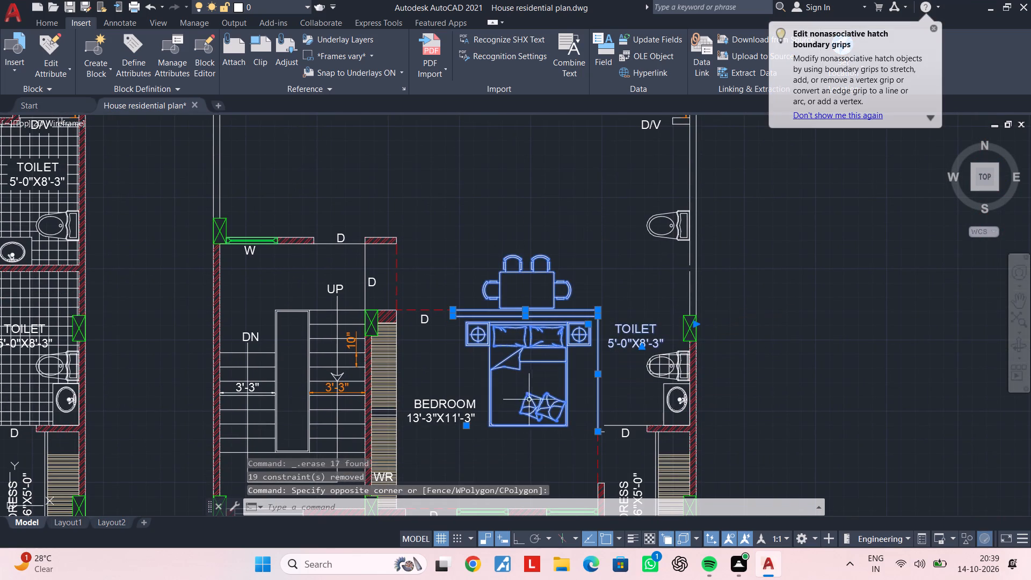
pyautogui.moveTo(531, 392); pyautogui.dragTo(535, 236, button='middle')
pyautogui.press('Delete')
# Erase the dashed door-opening line and the short wall end above the front bedroom.
pyautogui.moveTo(535, 235); pyautogui.dragTo(535, 332, button='middle')
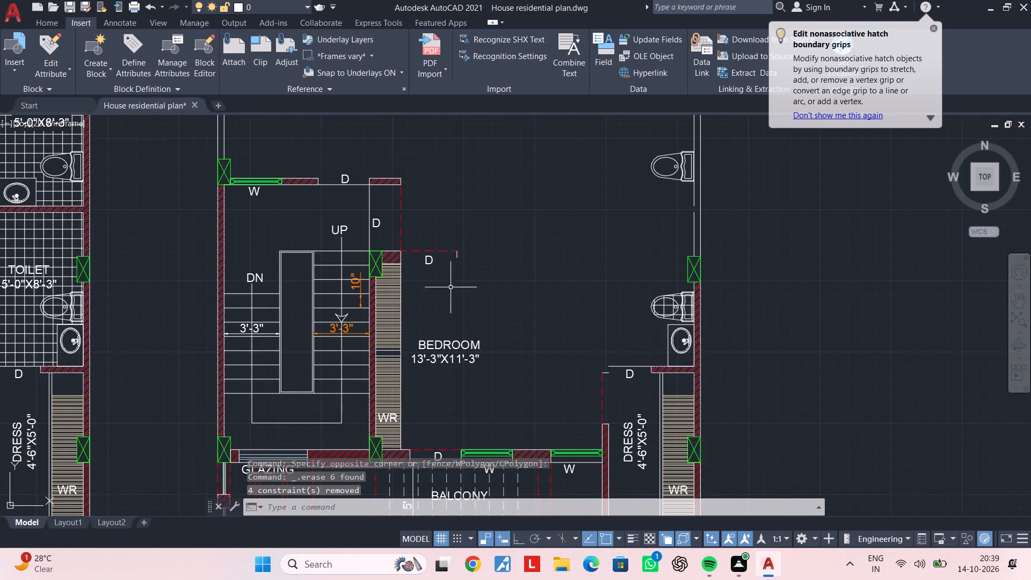
pyautogui.scroll(1, 451, 271)
pyautogui.click(459, 200)
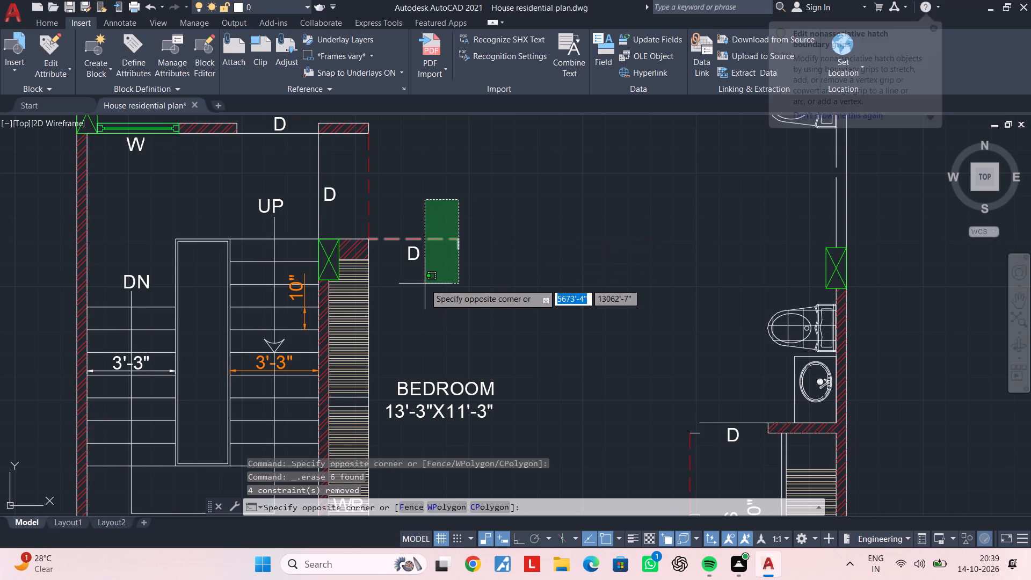
pyautogui.click(425, 284)
pyautogui.press('Delete')
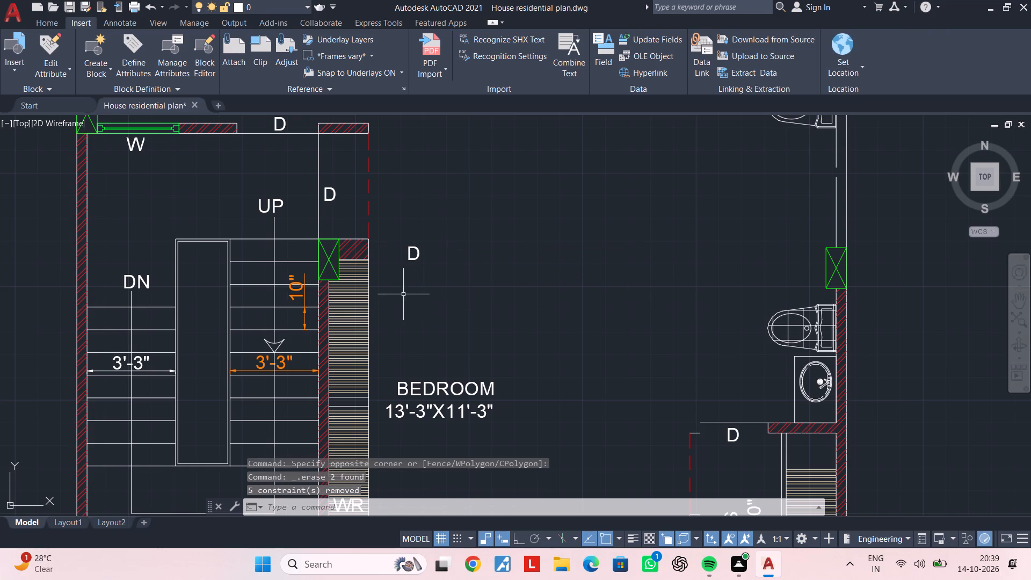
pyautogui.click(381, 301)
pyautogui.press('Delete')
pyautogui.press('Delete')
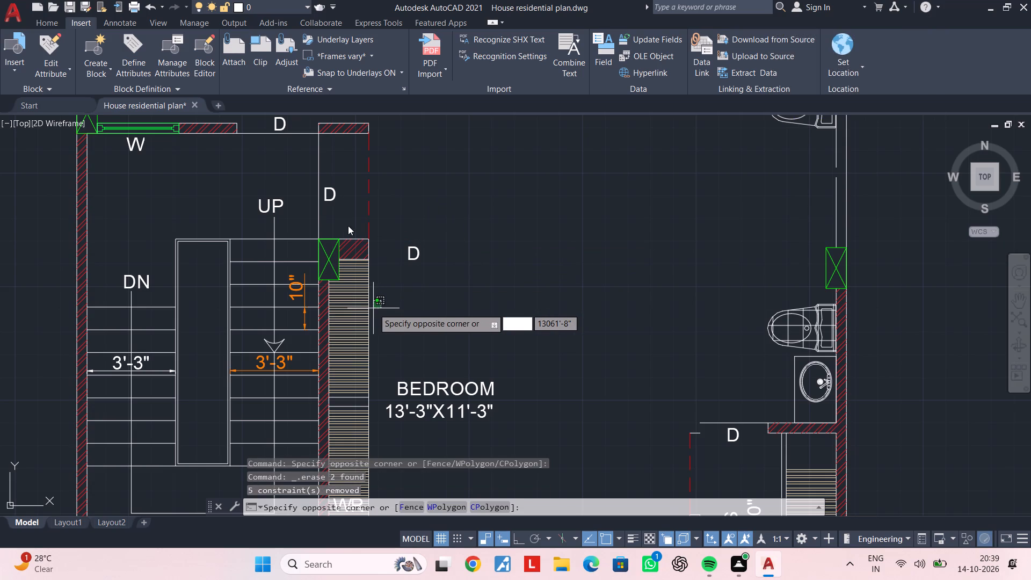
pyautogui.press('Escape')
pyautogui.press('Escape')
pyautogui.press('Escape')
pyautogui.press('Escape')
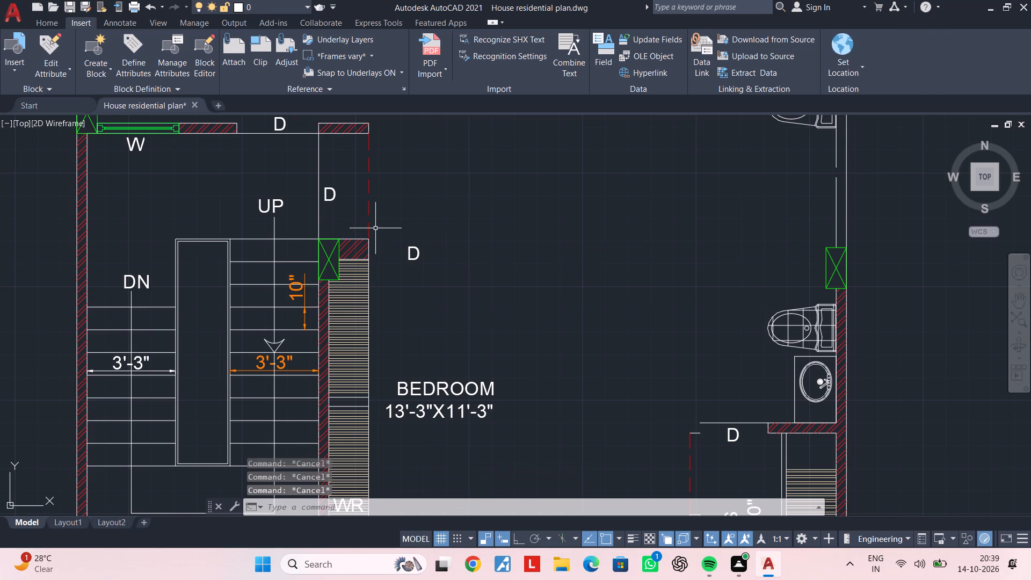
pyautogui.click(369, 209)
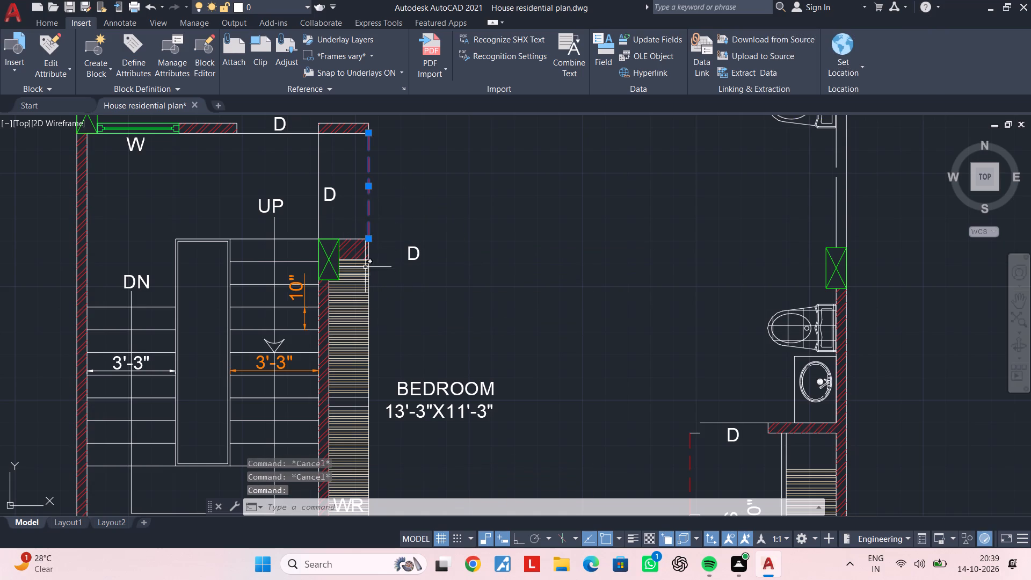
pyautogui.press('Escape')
# Erase the front bedroom's wardrobe hatching, its WR label and the short hatched wall piece above it.
pyautogui.click(364, 235)
pyautogui.moveTo(358, 376); pyautogui.dragTo(365, 285, button='middle')
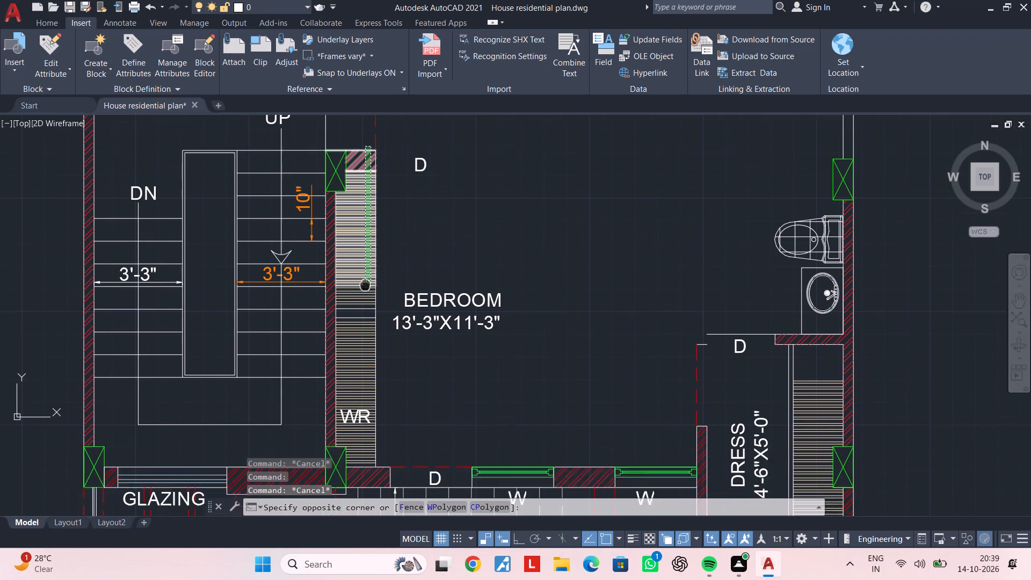
pyautogui.moveTo(365, 285); pyautogui.dragTo(365, 277, button='middle')
pyautogui.scroll(1, 365, 448)
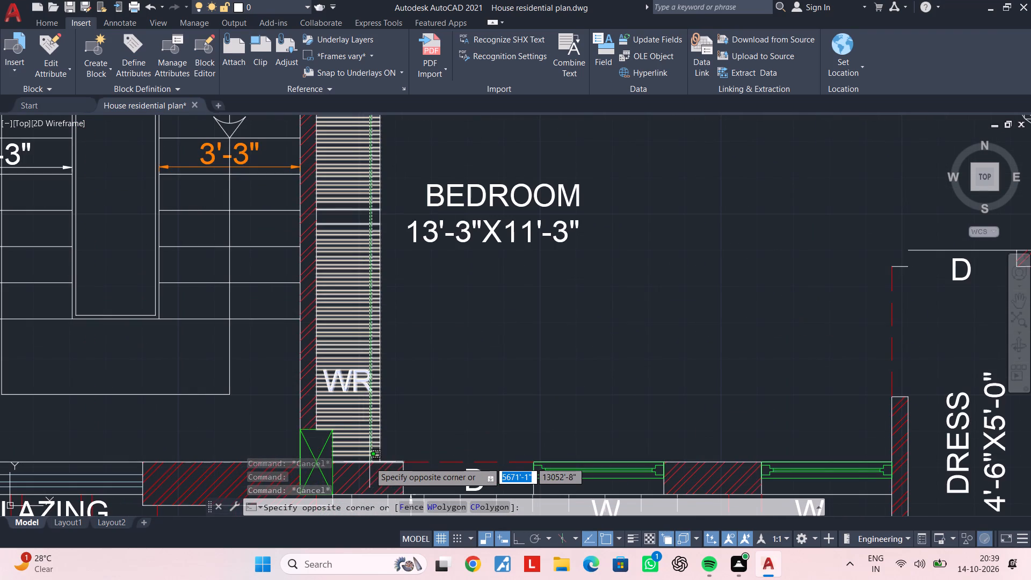
pyautogui.click(370, 458)
pyautogui.press('Delete')
# Erase the front bedroom's upper D door label and the BEDROOM 13'-3"X11'-3" label.
pyautogui.moveTo(388, 382); pyautogui.dragTo(402, 411, button='middle')
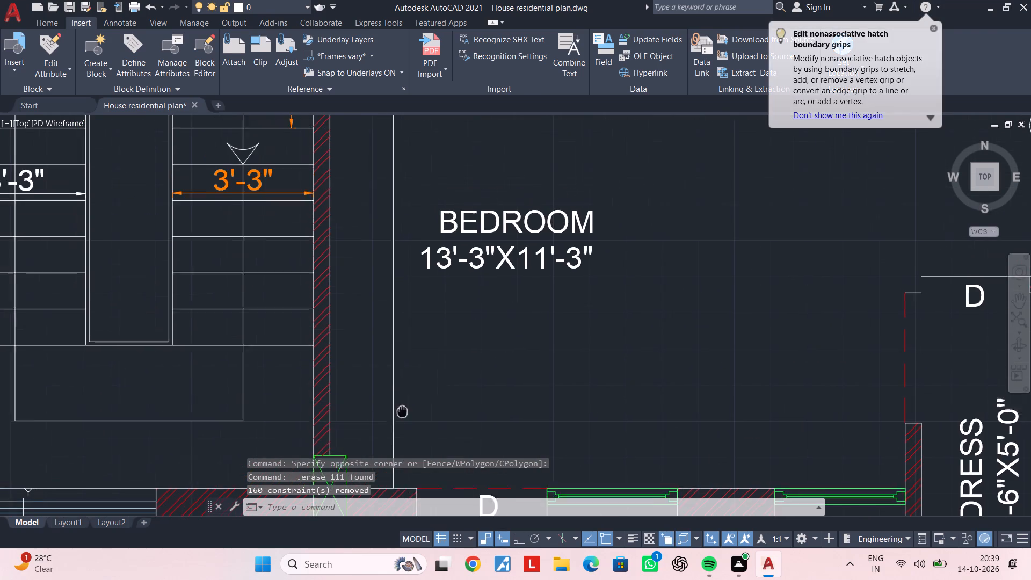
pyautogui.moveTo(402, 411); pyautogui.dragTo(405, 422, button='middle')
pyautogui.scroll(-1, 418, 402)
pyautogui.moveTo(418, 402); pyautogui.dragTo(444, 462, button='middle')
pyautogui.scroll(-1, 446, 341)
pyautogui.moveTo(450, 350); pyautogui.dragTo(462, 418, button='middle')
pyautogui.scroll(1, 490, 324)
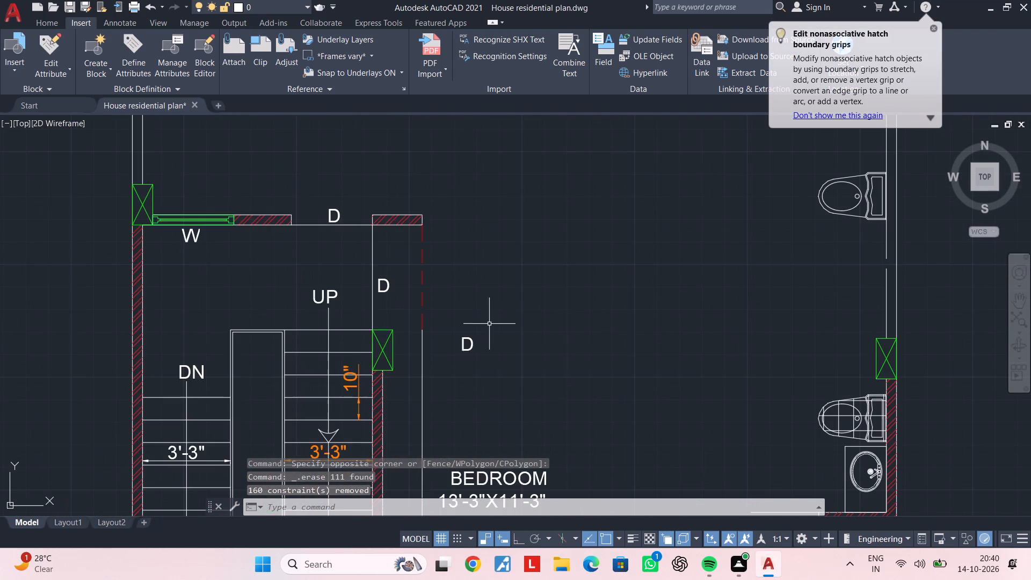
pyautogui.click(488, 323)
pyautogui.click(464, 364)
pyautogui.press('Delete')
pyautogui.moveTo(493, 354); pyautogui.dragTo(506, 252, button='middle')
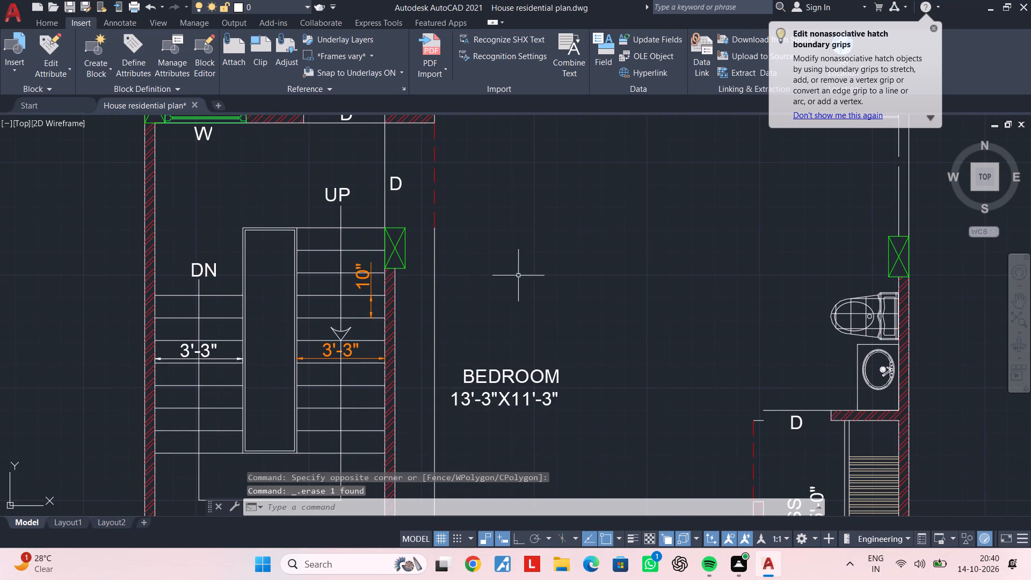
pyautogui.click(521, 279)
pyautogui.click(481, 436)
pyautogui.press('Delete')
# Erase the leftover kitchen counter line and the 3' dimension beside the east wall.
pyautogui.scroll(-1, 571, 325)
pyautogui.moveTo(572, 325); pyautogui.dragTo(526, 426, button='middle')
pyautogui.moveTo(703, 210); pyautogui.dragTo(678, 284, button='middle')
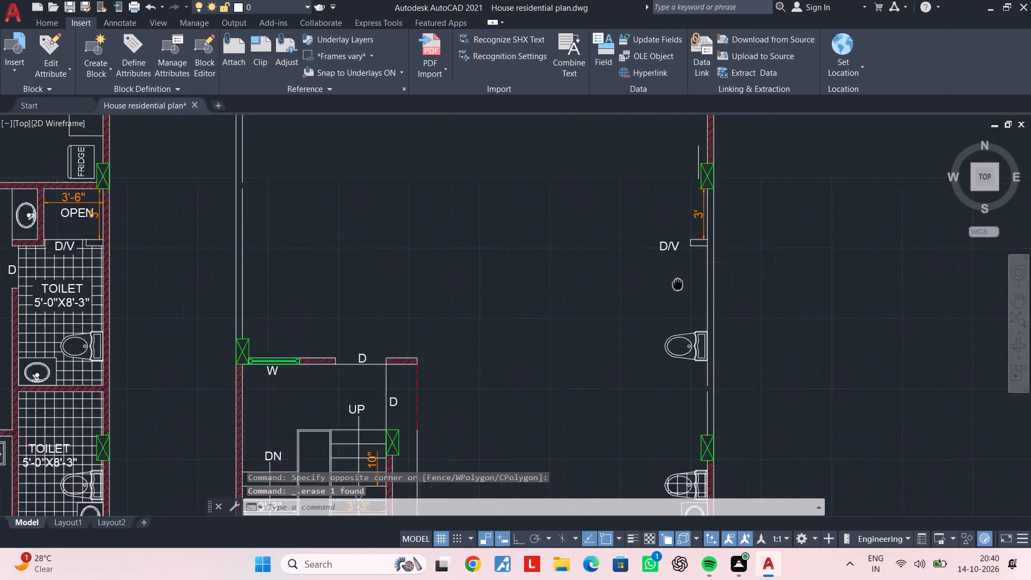
pyautogui.moveTo(678, 284); pyautogui.dragTo(648, 367, button='middle')
pyautogui.scroll(3, 657, 240)
pyautogui.click(685, 248)
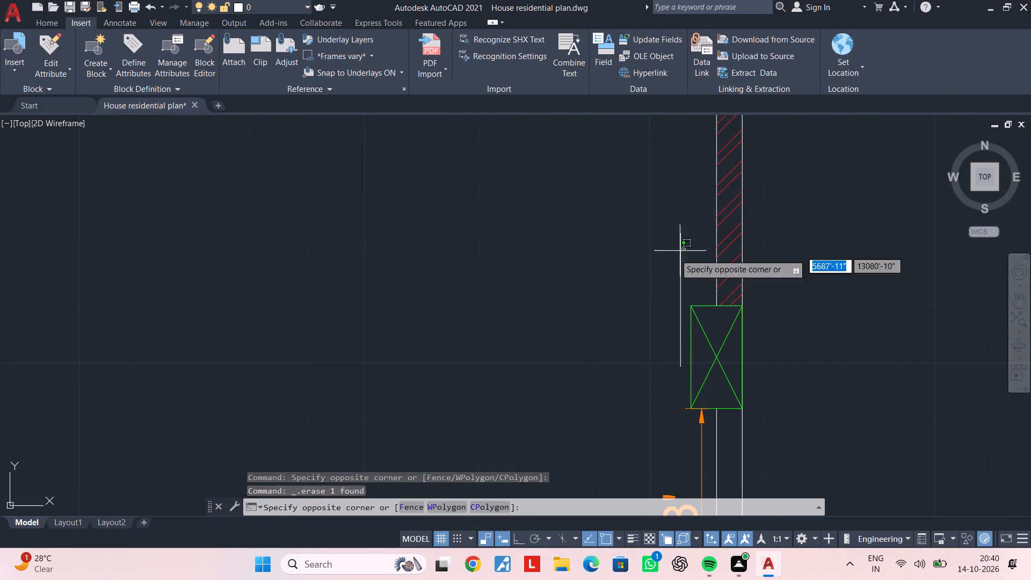
pyautogui.click(623, 288)
pyautogui.press('Delete')
pyautogui.scroll(-2, 627, 366)
pyautogui.moveTo(628, 357); pyautogui.dragTo(619, 273, button='middle')
pyautogui.scroll(2, 643, 350)
pyautogui.click(648, 340)
pyautogui.press('Delete')
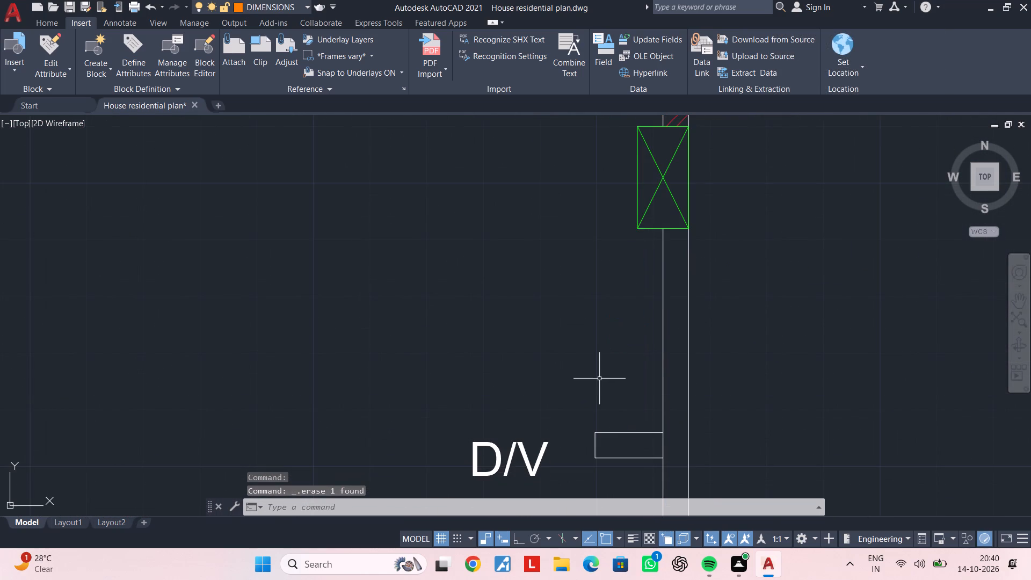
# Erase the small wall stub on the east wall and the D/V label beside it.
pyautogui.moveTo(597, 384); pyautogui.dragTo(590, 302, button='middle')
pyautogui.moveTo(615, 292); pyautogui.dragTo(615, 299)
pyautogui.click(583, 444)
pyautogui.press('Delete')
pyautogui.moveTo(578, 330); pyautogui.dragTo(568, 338)
pyautogui.click(477, 400)
pyautogui.scroll(-3, 504, 390)
pyautogui.press('Delete')
# Erase the remaining toilet fixtures along the east wall: both water closets and the lower washbasin with its counter.
pyautogui.moveTo(525, 369); pyautogui.dragTo(521, 220, button='middle')
pyautogui.scroll(1, 527, 305)
pyautogui.click(528, 334)
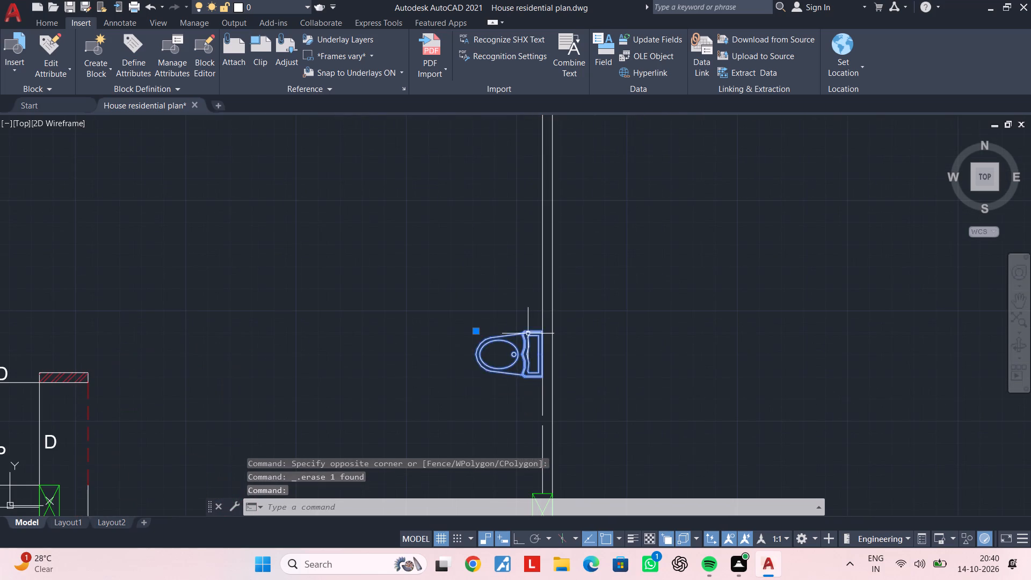
pyautogui.press('Delete')
pyautogui.scroll(-2, 476, 400)
pyautogui.moveTo(476, 397); pyautogui.dragTo(505, 194, button='middle')
pyautogui.scroll(2, 520, 268)
pyautogui.click(526, 252)
pyautogui.press('Delete')
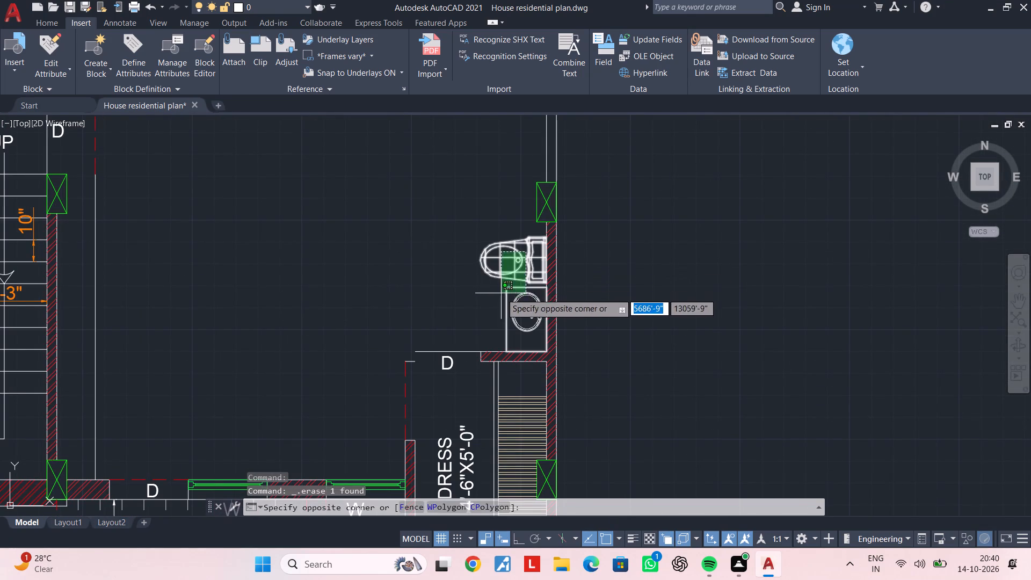
pyautogui.click(480, 303)
pyautogui.press('Delete')
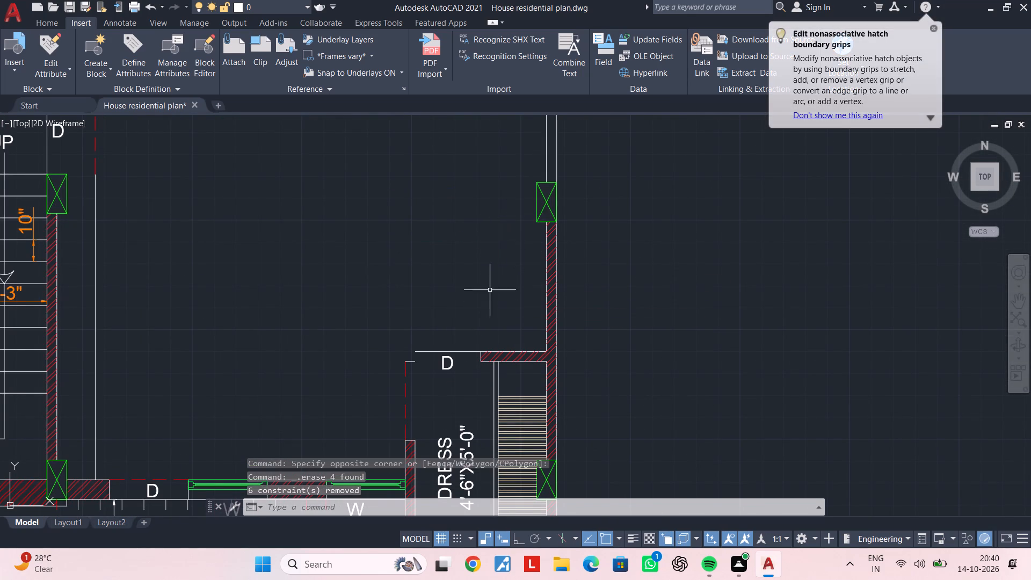
# Review the cleared third plan from the POOJA room and rear balcony wall past the staircase to the front balcony and DRESS room.
pyautogui.moveTo(493, 307); pyautogui.dragTo(511, 243, button='middle')
pyautogui.moveTo(502, 271); pyautogui.dragTo(487, 193, button='middle')
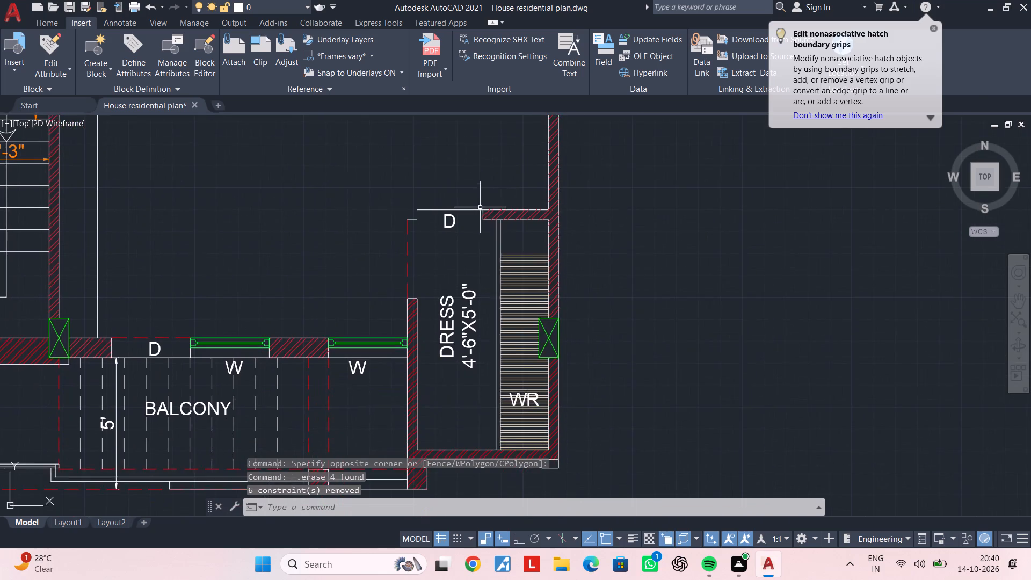
pyautogui.scroll(-1, 480, 213)
pyautogui.moveTo(480, 217); pyautogui.dragTo(538, 229, button='middle')
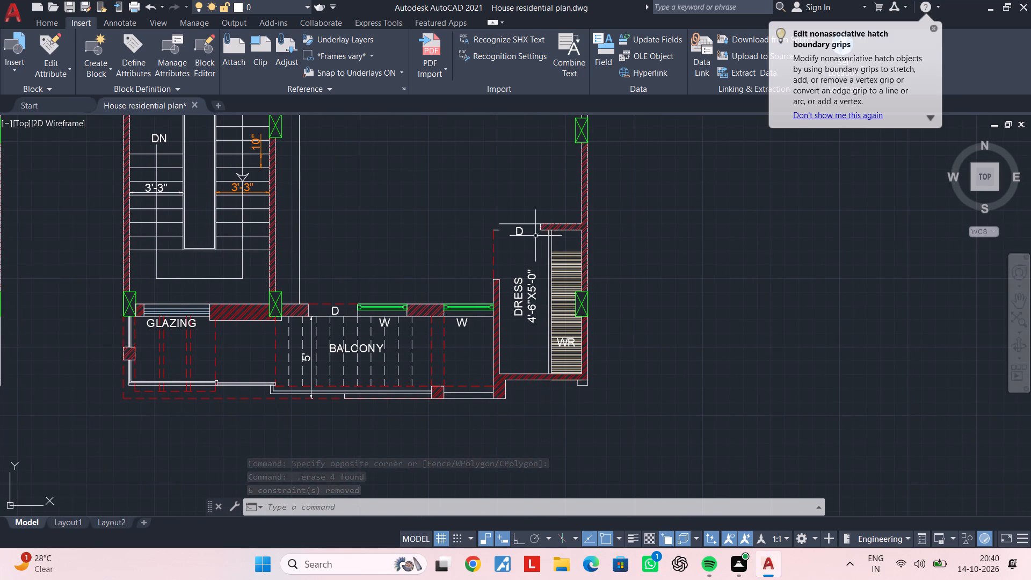
pyautogui.moveTo(492, 253); pyautogui.dragTo(546, 253, button='middle')
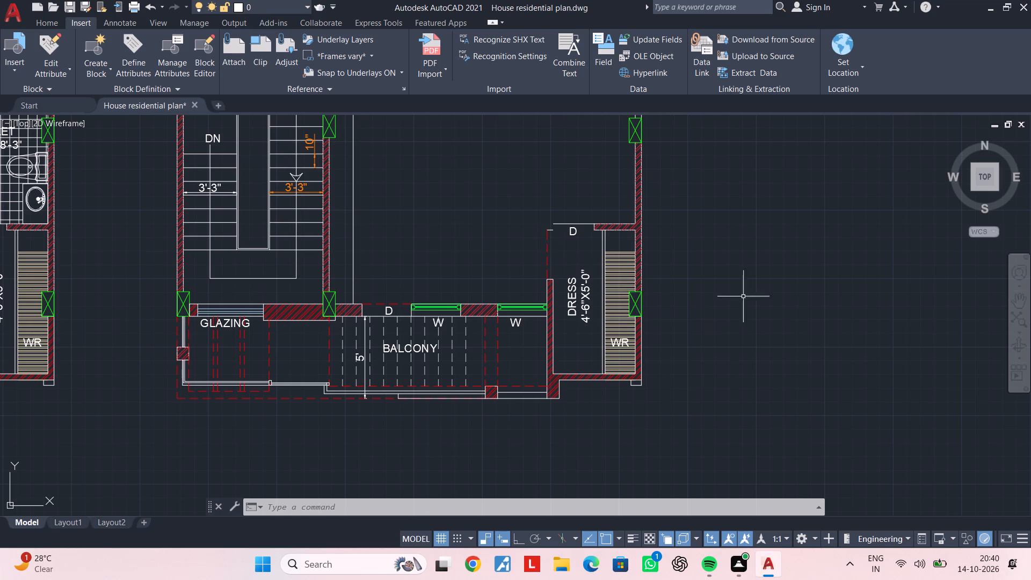
pyautogui.press('Escape')
pyautogui.press('Escape')
pyautogui.scroll(-2, 573, 313)
pyautogui.moveTo(573, 313); pyautogui.dragTo(577, 360, button='middle')
pyautogui.press('Escape')
pyautogui.press('Escape')
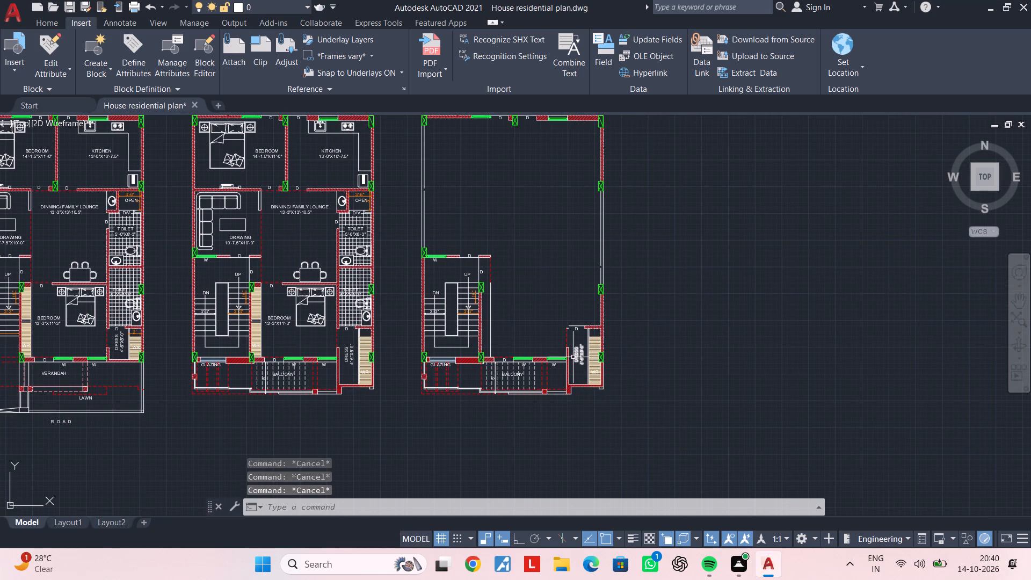
pyautogui.moveTo(552, 287); pyautogui.dragTo(533, 346, button='middle')
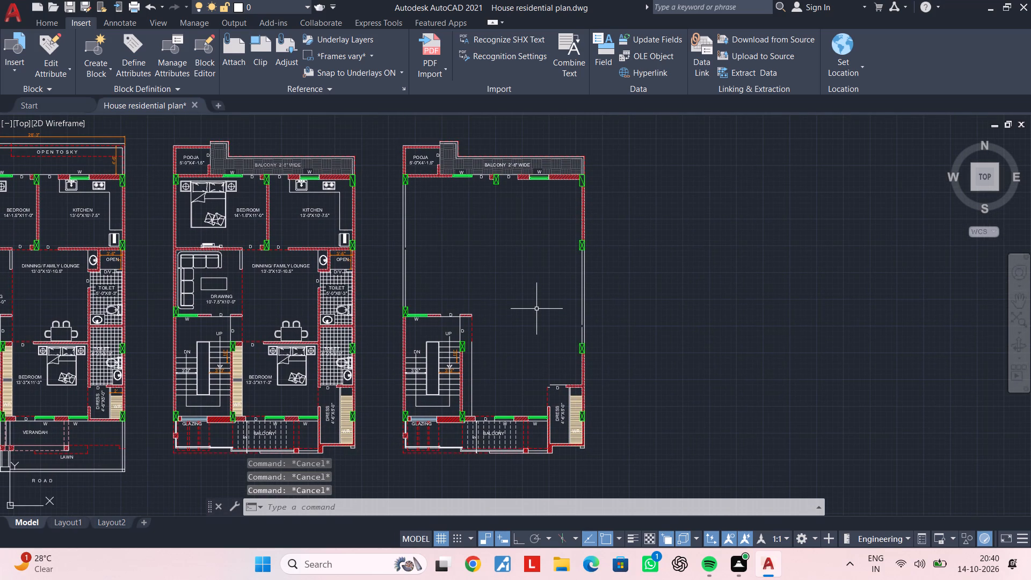
pyautogui.moveTo(541, 285); pyautogui.dragTo(540, 307, button='middle')
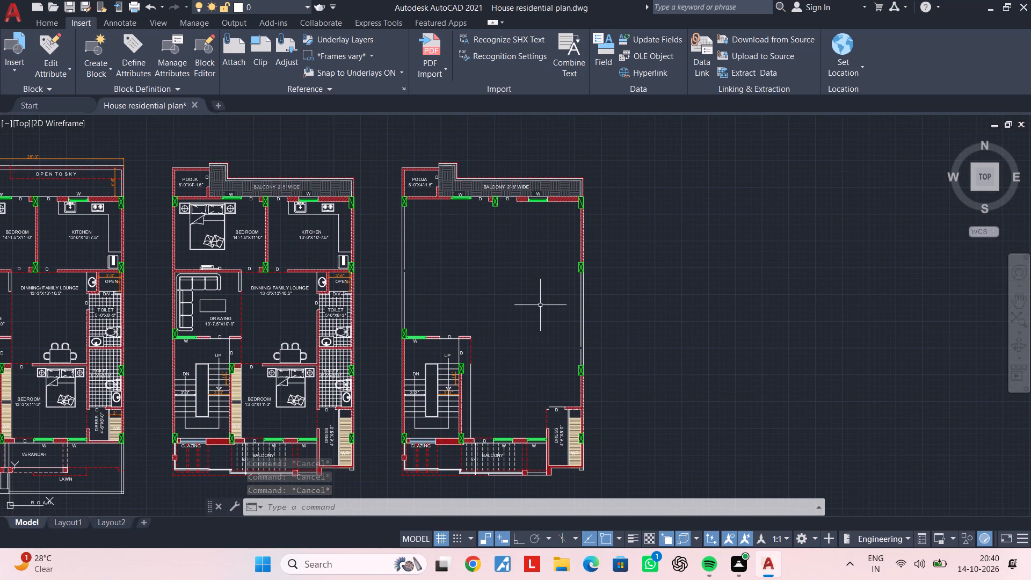
pyautogui.moveTo(500, 263); pyautogui.dragTo(520, 335, button='middle')
pyautogui.scroll(2, 482, 266)
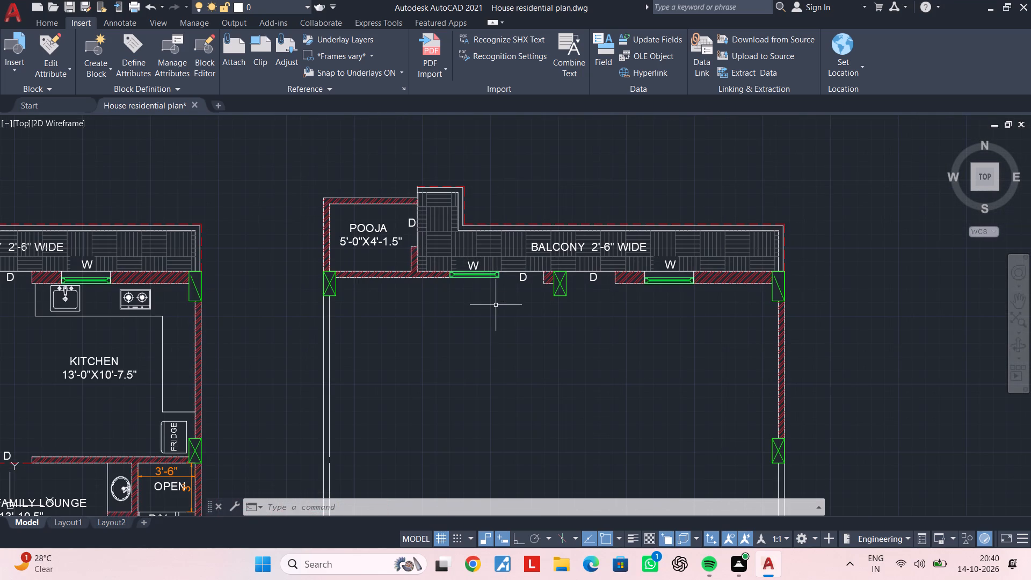
pyautogui.scroll(2, 549, 296)
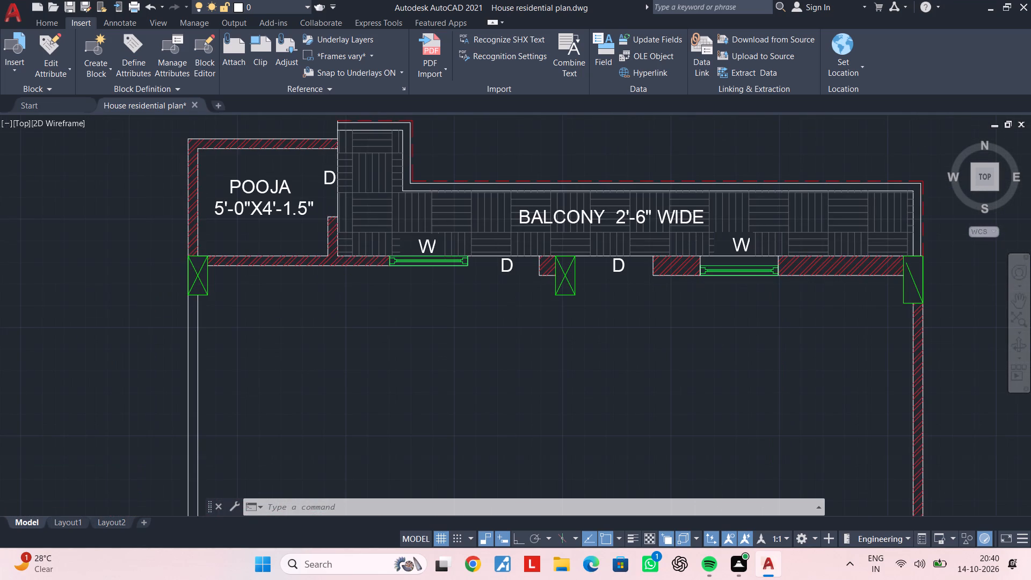
pyautogui.press('Escape')
pyautogui.press('Escape')
pyautogui.moveTo(658, 295); pyautogui.dragTo(473, 294, button='middle')
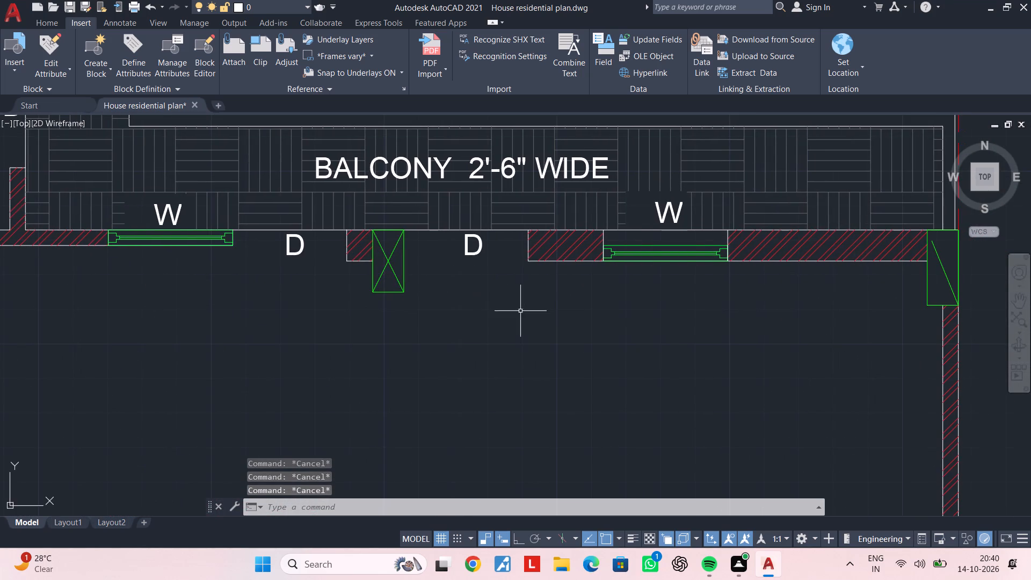
pyautogui.scroll(-1, 524, 312)
pyautogui.moveTo(524, 312); pyautogui.dragTo(502, 330, button='middle')
pyautogui.moveTo(413, 342); pyautogui.dragTo(482, 325, button='middle')
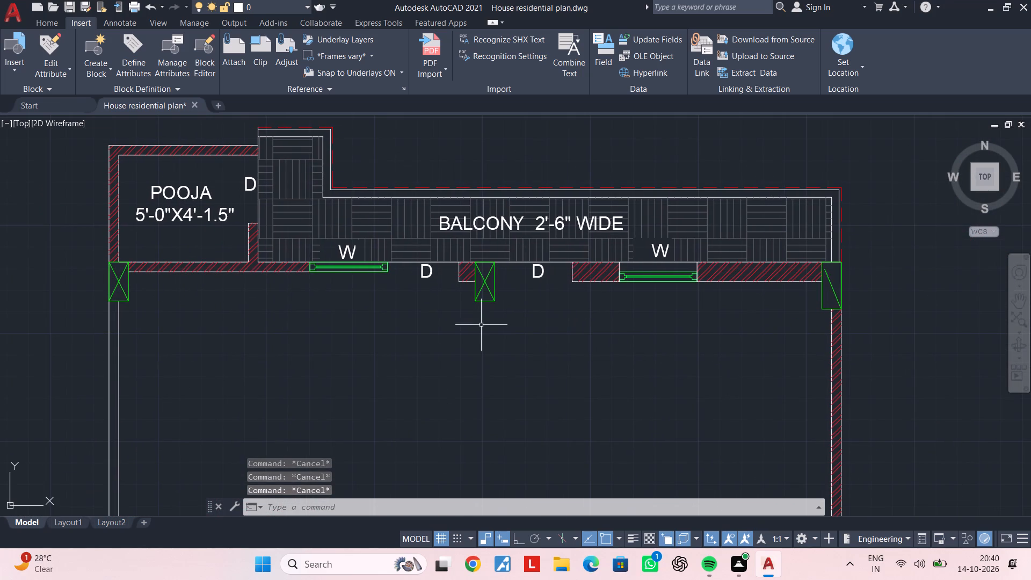
pyautogui.press('Escape')
pyautogui.moveTo(570, 385); pyautogui.dragTo(548, 294, button='middle')
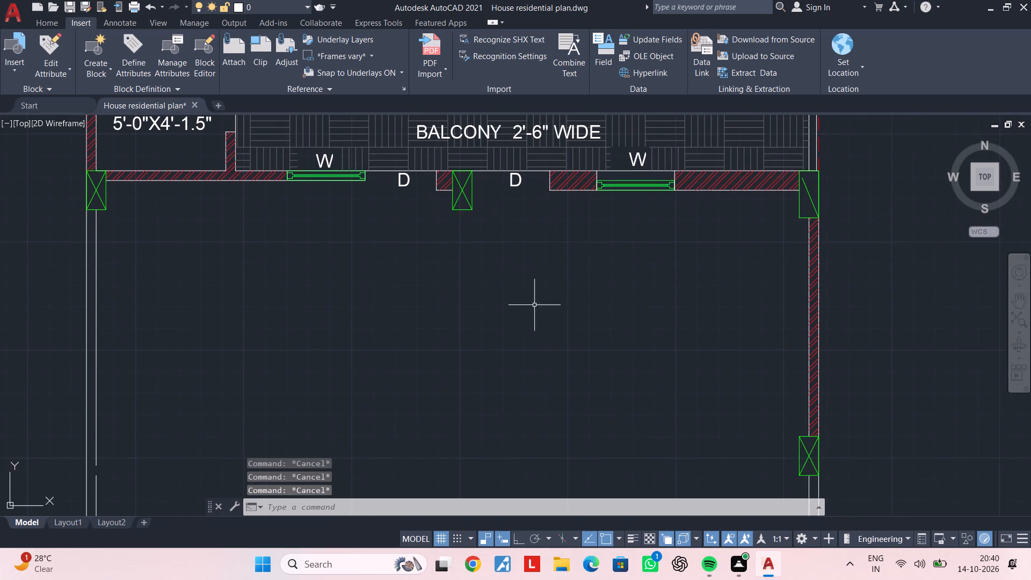
pyautogui.scroll(-2, 522, 346)
pyautogui.moveTo(522, 350); pyautogui.dragTo(540, 230, button='middle')
pyautogui.moveTo(571, 324); pyautogui.dragTo(569, 236, button='middle')
pyautogui.scroll(2, 483, 342)
pyautogui.moveTo(500, 350); pyautogui.dragTo(579, 351, button='middle')
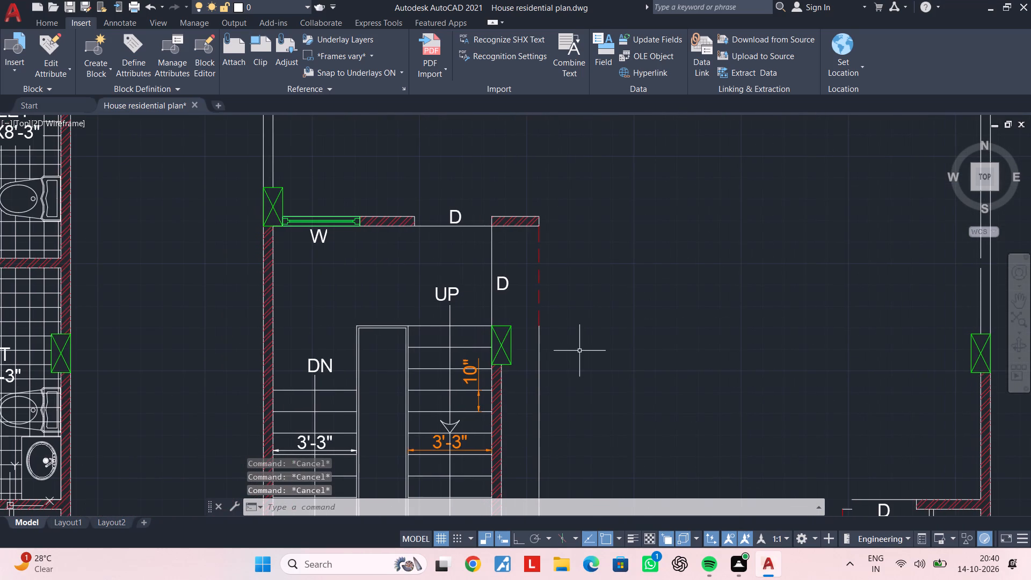
pyautogui.press('Escape')
pyautogui.moveTo(470, 379); pyautogui.dragTo(513, 280, button='middle')
pyautogui.scroll(-1, 555, 385)
pyautogui.moveTo(555, 385); pyautogui.dragTo(549, 222, button='middle')
pyautogui.press('Escape')
pyautogui.press('Escape')
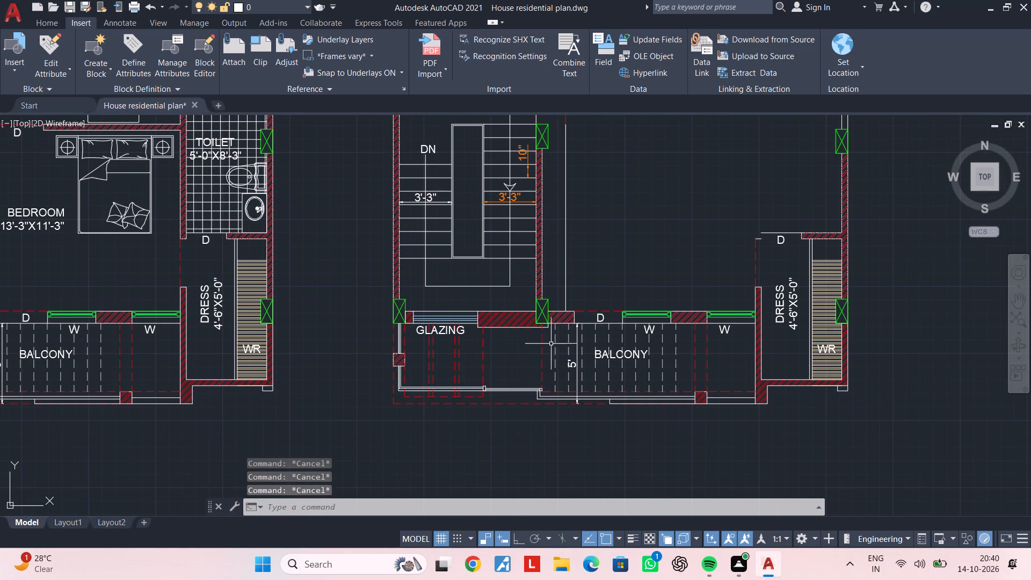
pyautogui.press('Escape')
pyautogui.press('Escape')
pyautogui.press('Escape')
pyautogui.press('Escape')
pyautogui.moveTo(560, 361); pyautogui.dragTo(473, 369, button='middle')
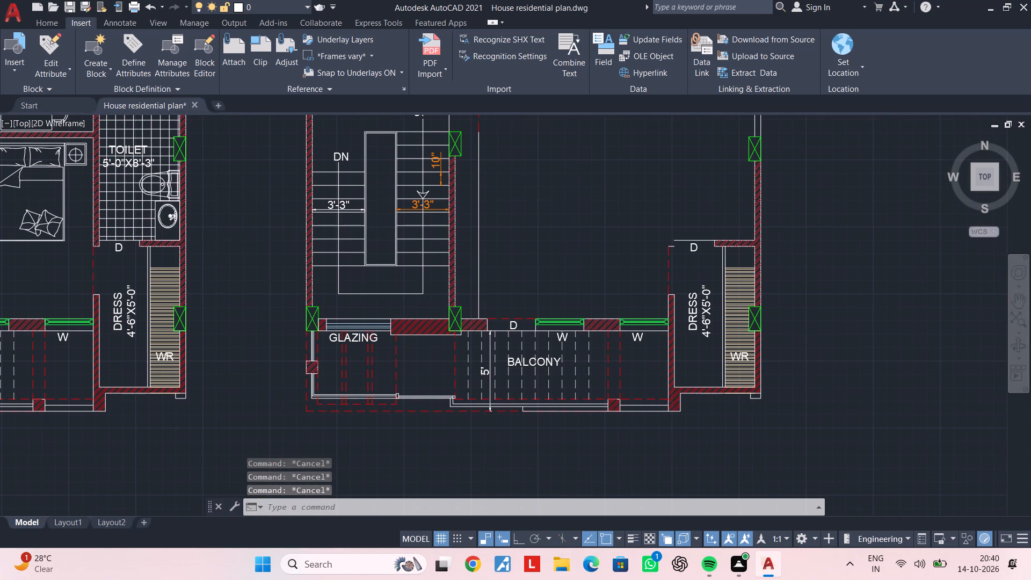
# Erase the two lines across the door opening between the cleared interior and the front balcony.
pyautogui.scroll(3, 500, 352)
pyautogui.scroll(-1, 510, 337)
pyautogui.moveTo(510, 337); pyautogui.dragTo(466, 365, button='middle')
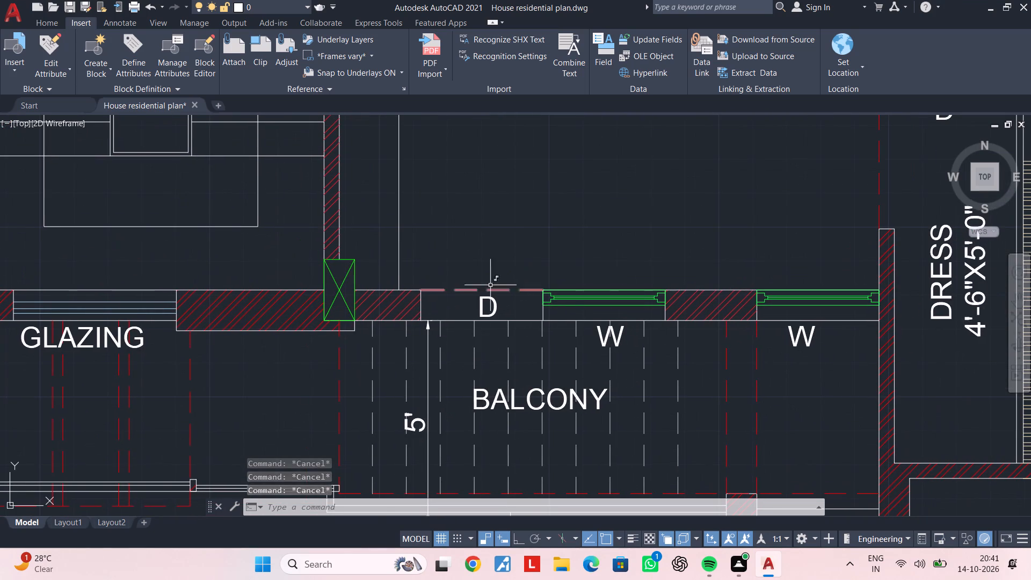
pyautogui.click(492, 253)
pyautogui.click(473, 333)
pyautogui.press('Escape')
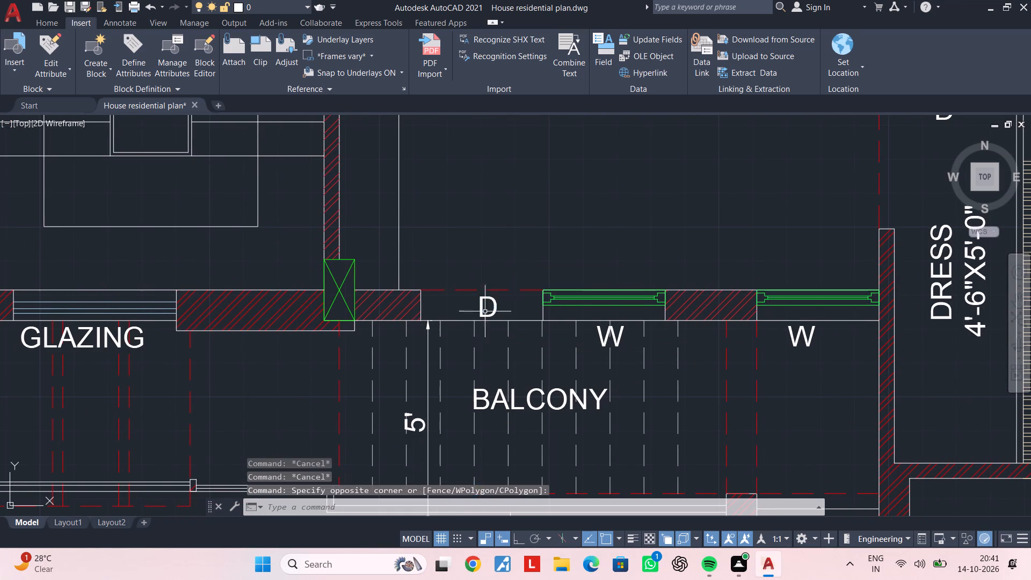
pyautogui.click(521, 280)
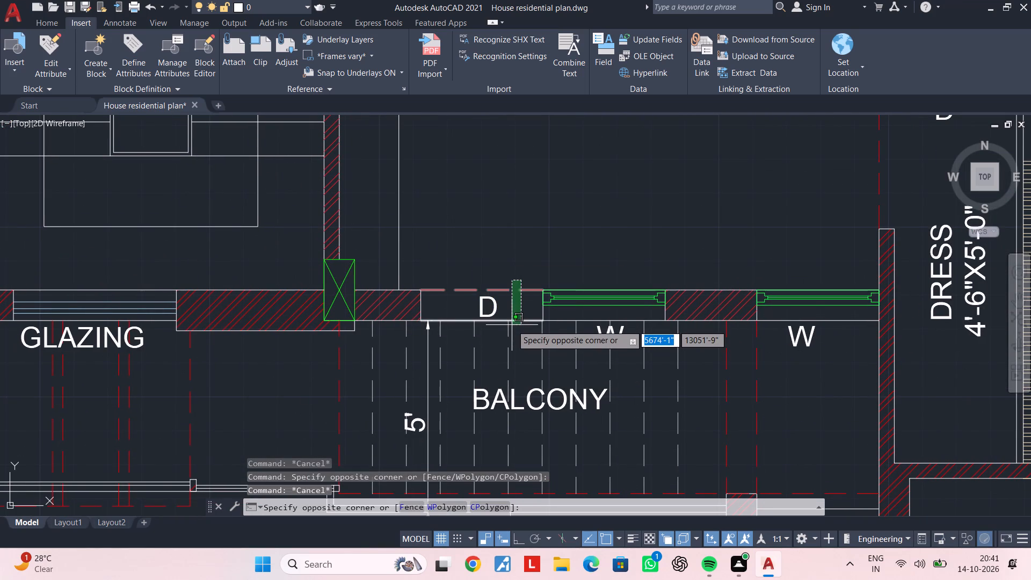
pyautogui.click(512, 325)
pyautogui.press('Delete')
# Erase the front wall's window beside the balcony door and the hatched wall piece between the two windows.
pyautogui.click(562, 286)
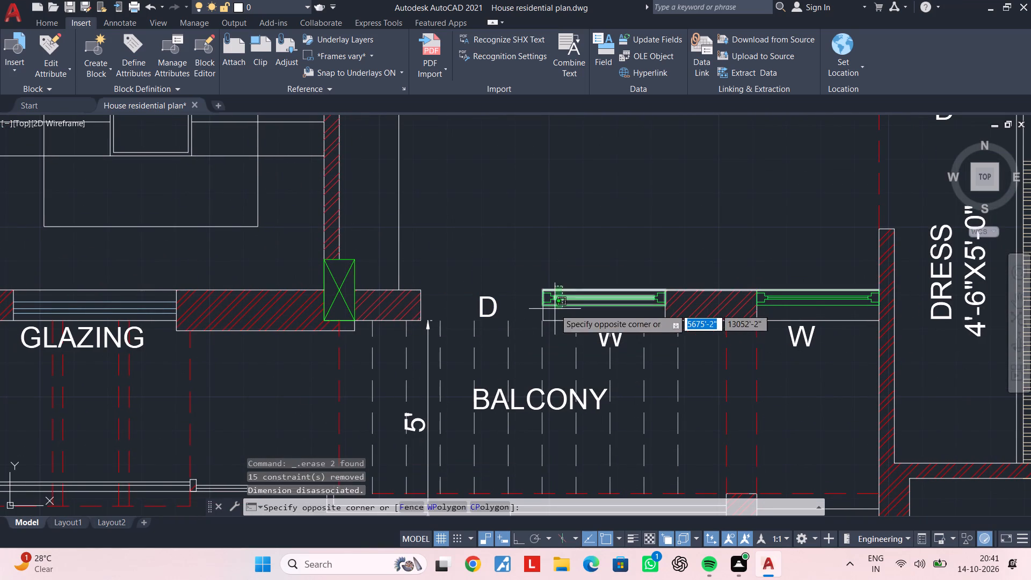
pyautogui.click(555, 309)
pyautogui.press('Delete')
pyautogui.click(571, 319)
pyautogui.press('Delete')
pyautogui.click(545, 300)
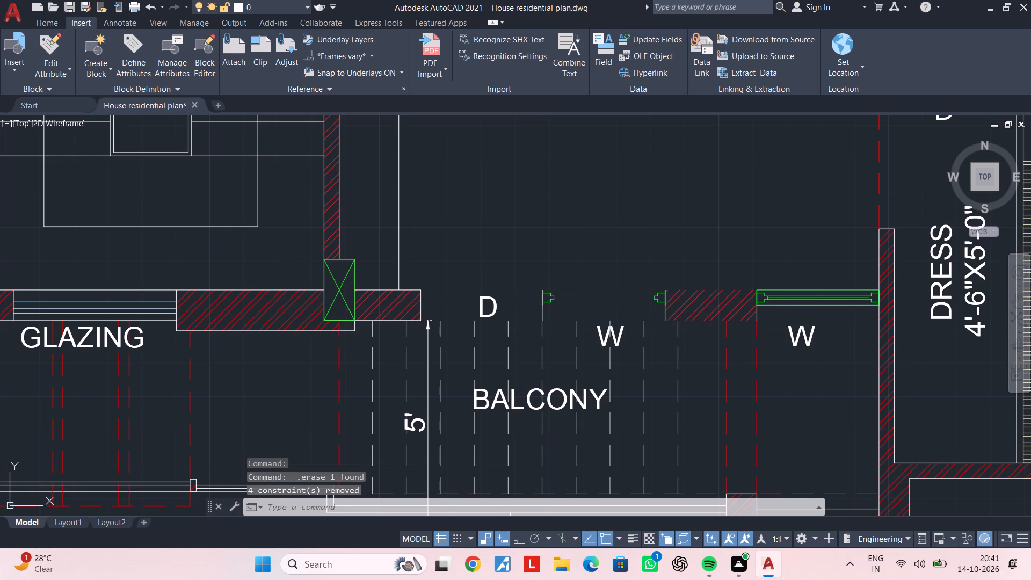
pyautogui.press('Delete')
pyautogui.click(547, 296)
pyautogui.click(526, 301)
pyautogui.press('Delete')
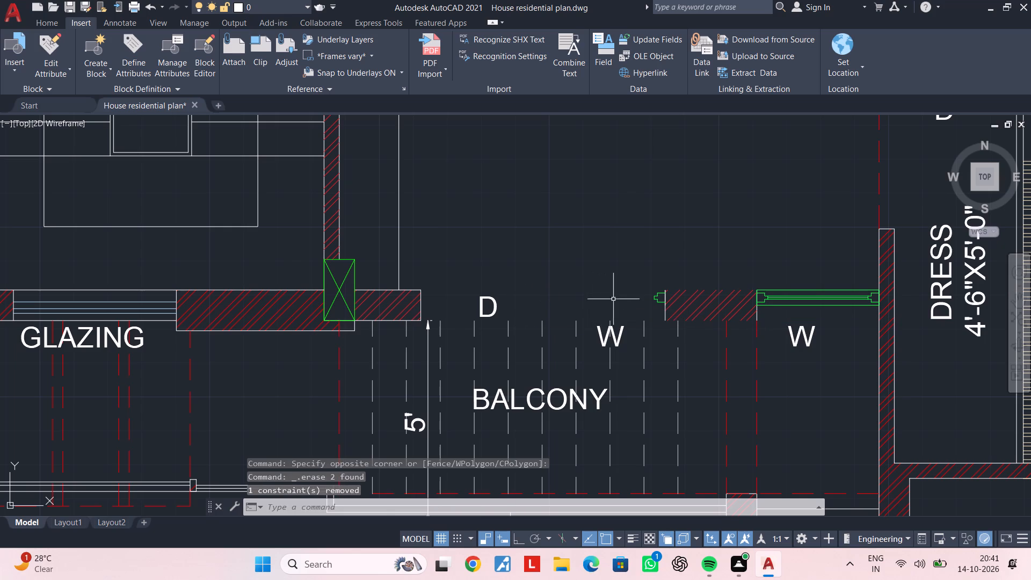
pyautogui.click(689, 285)
pyautogui.click(655, 303)
pyautogui.press('Delete')
# Erase the second front window's frame lines and the jamb at its end away from the DRESS room.
pyautogui.moveTo(672, 295); pyautogui.dragTo(549, 293, button='middle')
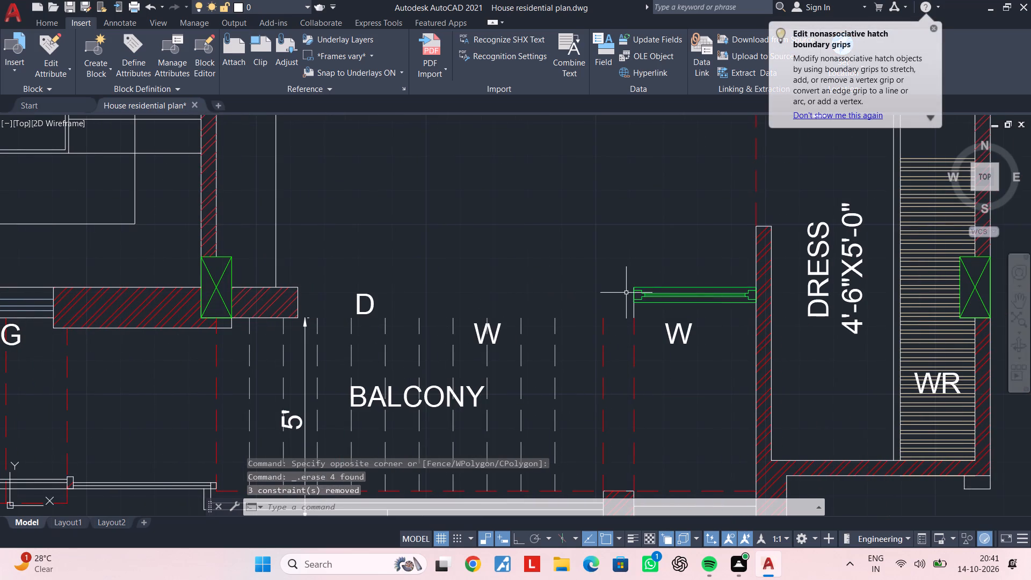
pyautogui.click(683, 277)
pyautogui.click(649, 308)
pyautogui.press('Delete')
pyautogui.click(636, 304)
pyautogui.press('Delete')
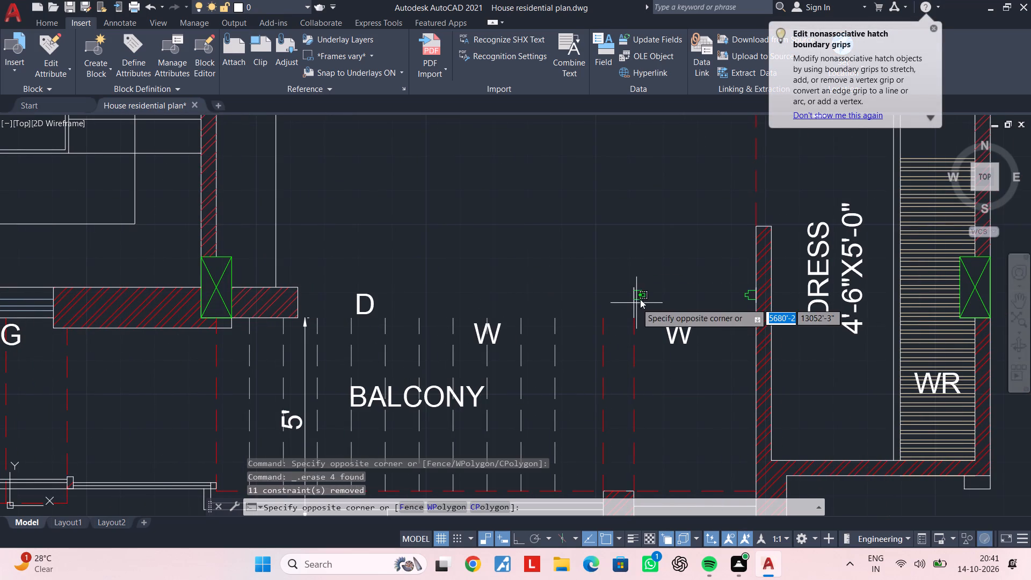
pyautogui.click(647, 292)
pyautogui.press('Delete')
pyautogui.click(659, 288)
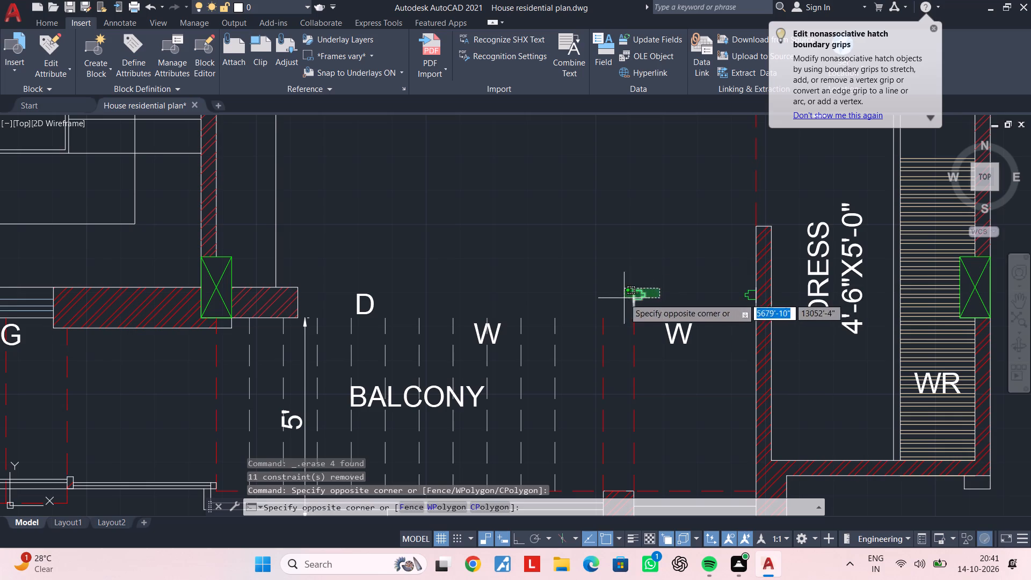
pyautogui.click(624, 298)
pyautogui.press('Delete')
# Erase the leftover window jamb against the DRESS room's hatched wall.
pyautogui.click(742, 294)
pyautogui.press('Delete')
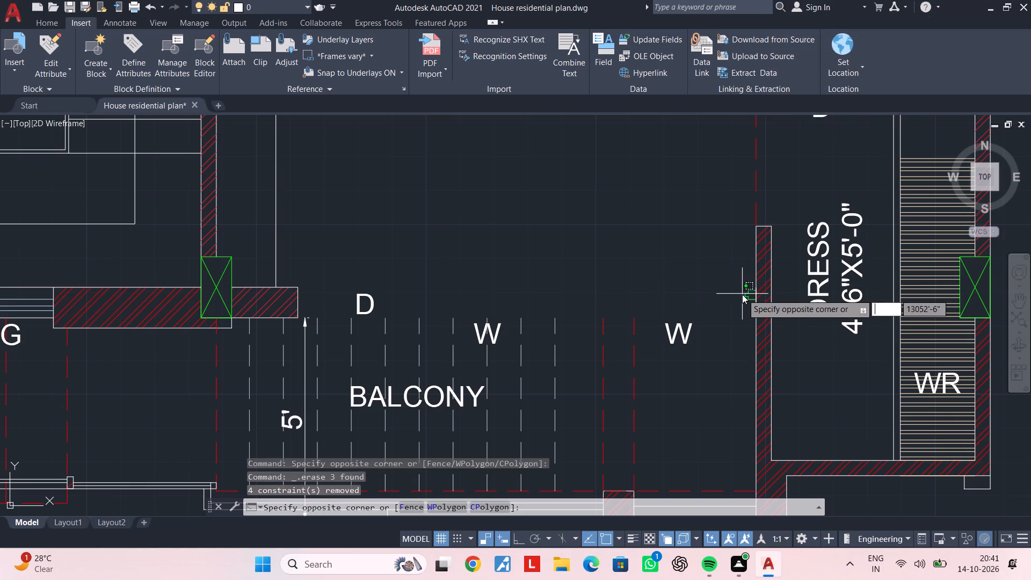
pyautogui.moveTo(715, 338); pyautogui.dragTo(650, 344, button='middle')
pyautogui.press('Escape')
pyautogui.press('Escape')
pyautogui.scroll(1, 672, 309)
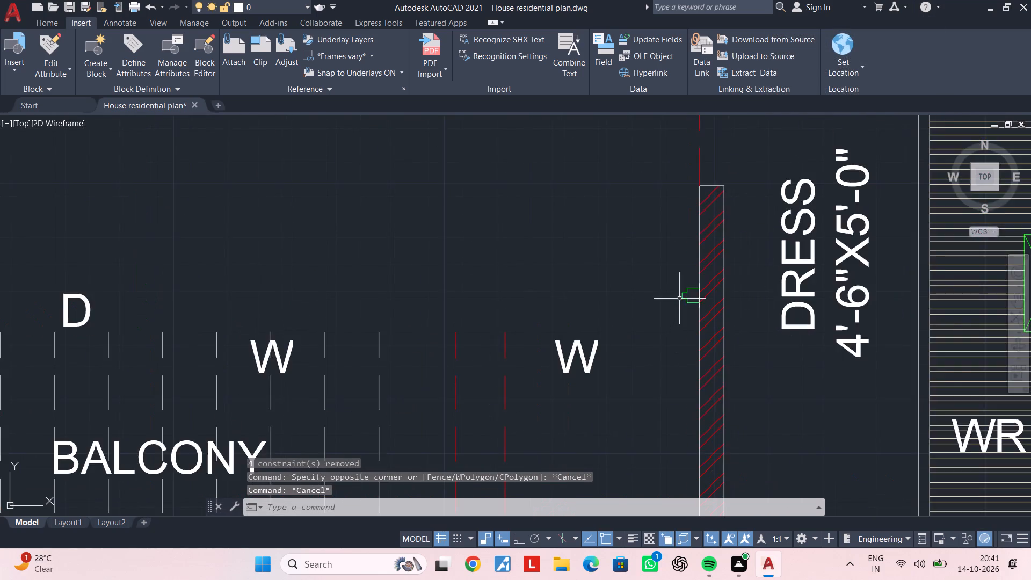
pyautogui.scroll(1, 680, 298)
pyautogui.click(684, 296)
pyautogui.click(664, 298)
pyautogui.press('Delete')
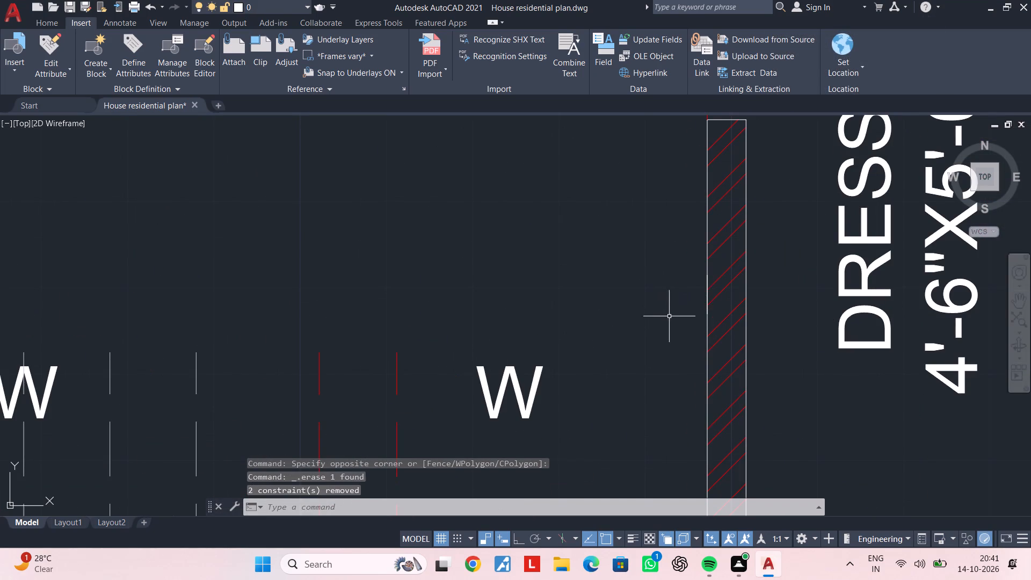
# Erase the W window label nearest the DRESS room wall.
pyautogui.scroll(-2, 670, 318)
pyautogui.moveTo(670, 318); pyautogui.dragTo(692, 289, button='middle')
pyautogui.press('Escape')
pyautogui.press('Escape')
pyautogui.press('Escape')
pyautogui.click(654, 306)
pyautogui.click(616, 331)
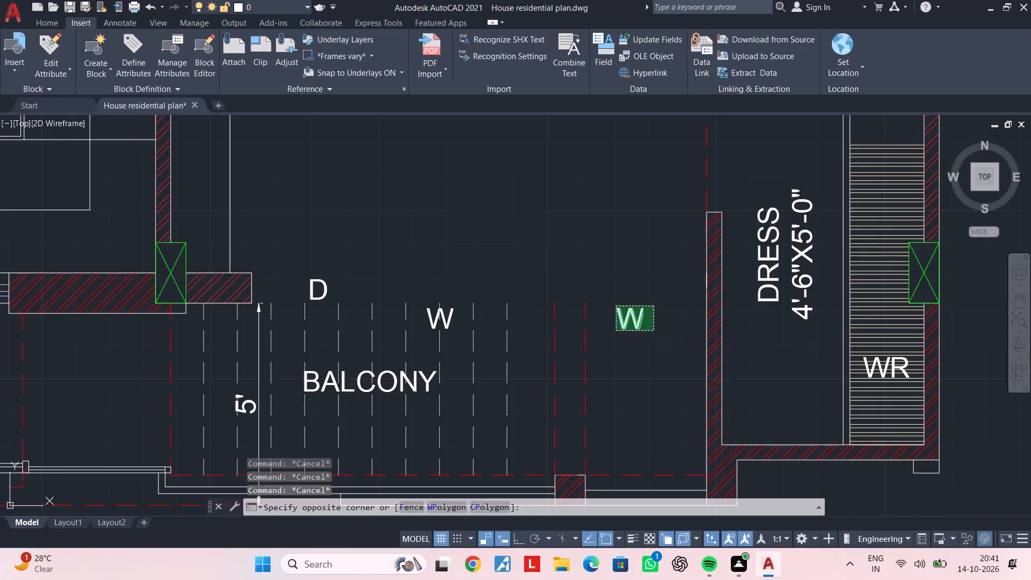
pyautogui.press('Delete')
# Erase the remaining W window label above the front balcony.
pyautogui.scroll(-1, 615, 338)
pyautogui.moveTo(615, 338); pyautogui.dragTo(613, 362, button='middle')
pyautogui.moveTo(621, 316); pyautogui.dragTo(625, 335, button='middle')
pyautogui.moveTo(606, 324); pyautogui.dragTo(702, 312, button='middle')
pyautogui.scroll(2, 598, 360)
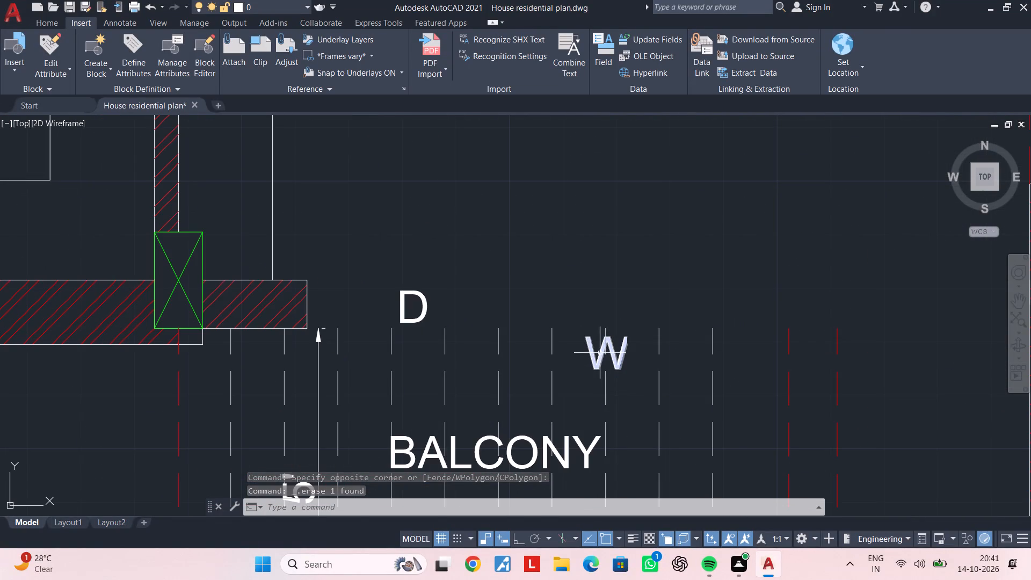
pyautogui.scroll(1, 597, 354)
pyautogui.click(623, 353)
pyautogui.click(619, 354)
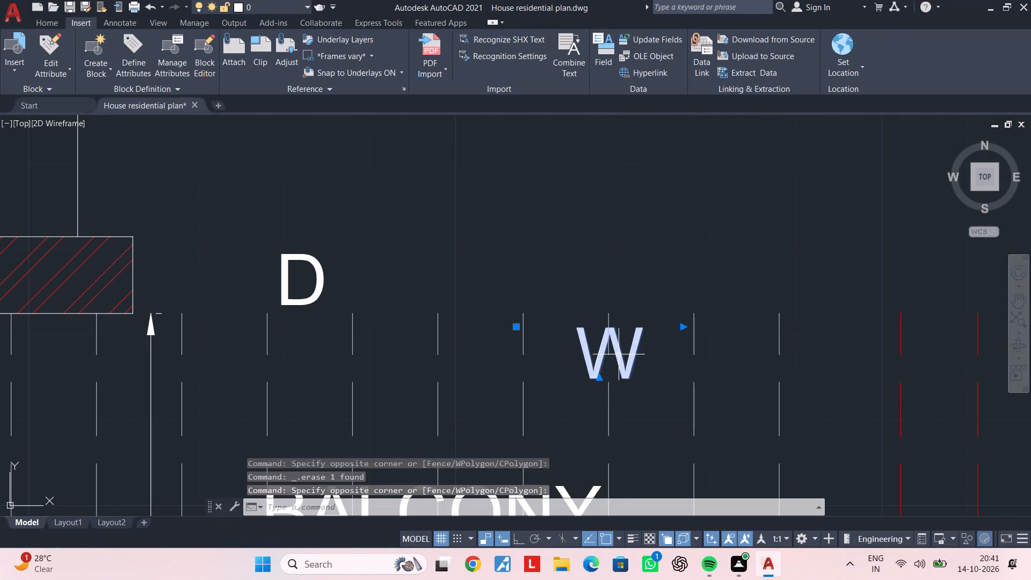
pyautogui.press('Delete')
# Erase the front BALCONY label with its white dashed lines and 5' dimension, plus the D door label above it.
pyautogui.scroll(-2, 621, 363)
pyautogui.moveTo(621, 364); pyautogui.dragTo(643, 282, button='middle')
pyautogui.scroll(-1, 635, 307)
pyautogui.moveTo(634, 316); pyautogui.dragTo(649, 315, button='middle')
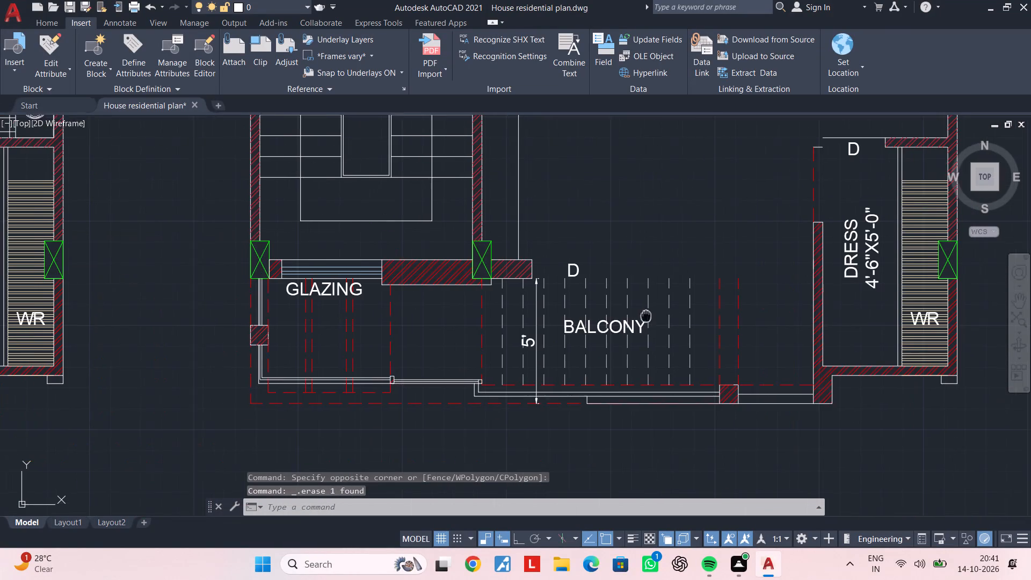
pyautogui.moveTo(649, 315); pyautogui.dragTo(660, 315, button='middle')
pyautogui.scroll(1, 693, 321)
pyautogui.click(716, 322)
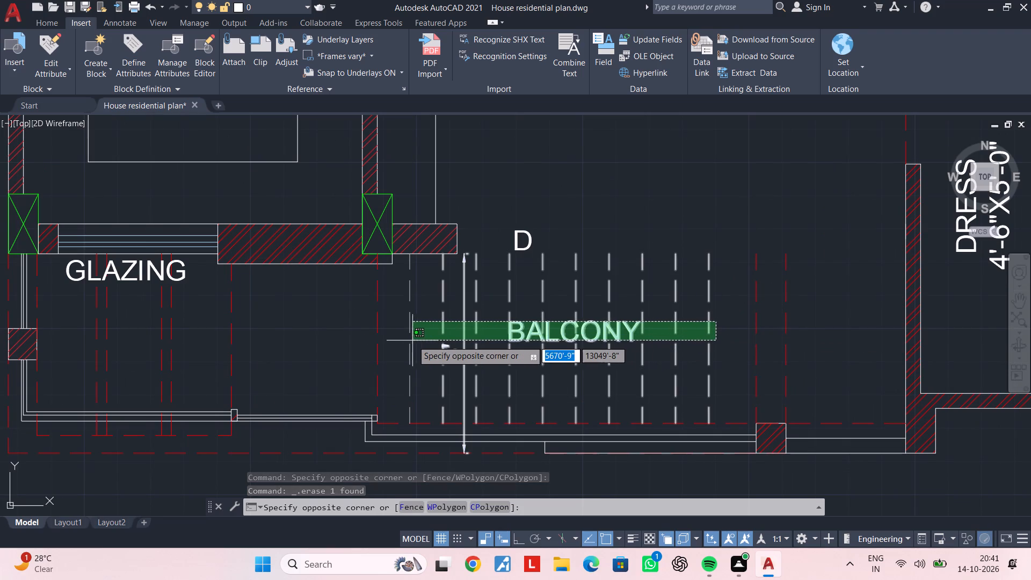
pyautogui.click(363, 341)
pyautogui.press('Delete')
pyautogui.click(548, 221)
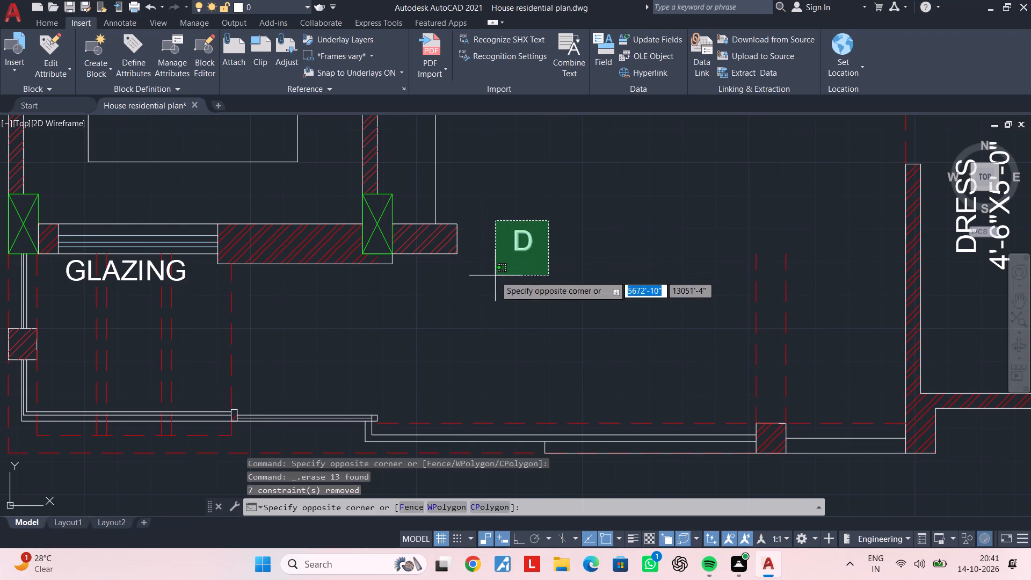
pyautogui.click(495, 275)
pyautogui.press('Delete')
# Erase the short hatched wall stub and its outline beyond the column at the staircase's front corner.
pyautogui.moveTo(466, 288); pyautogui.dragTo(544, 290, button='middle')
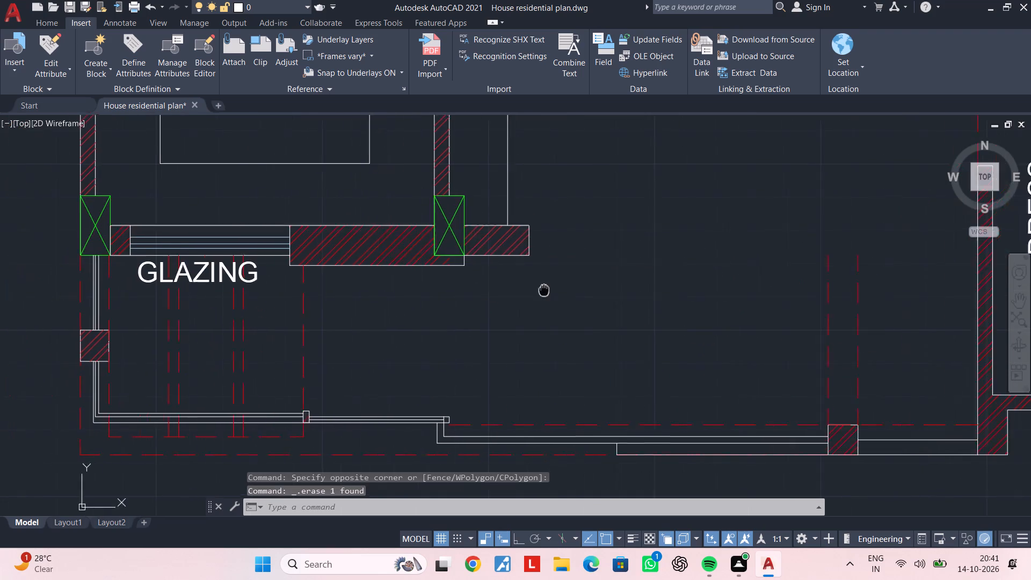
pyautogui.moveTo(544, 290); pyautogui.dragTo(567, 294, button='middle')
pyautogui.scroll(1, 553, 272)
pyautogui.moveTo(553, 275); pyautogui.dragTo(559, 299, button='middle')
pyautogui.click(591, 200)
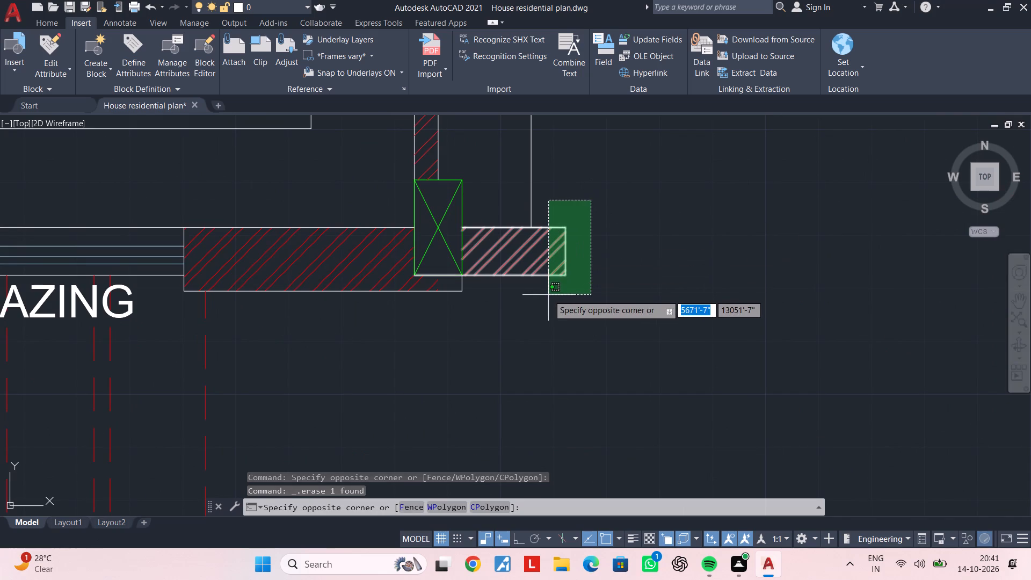
pyautogui.click(548, 295)
pyautogui.press('Escape')
pyautogui.press('Escape')
pyautogui.click(567, 213)
pyautogui.click(543, 308)
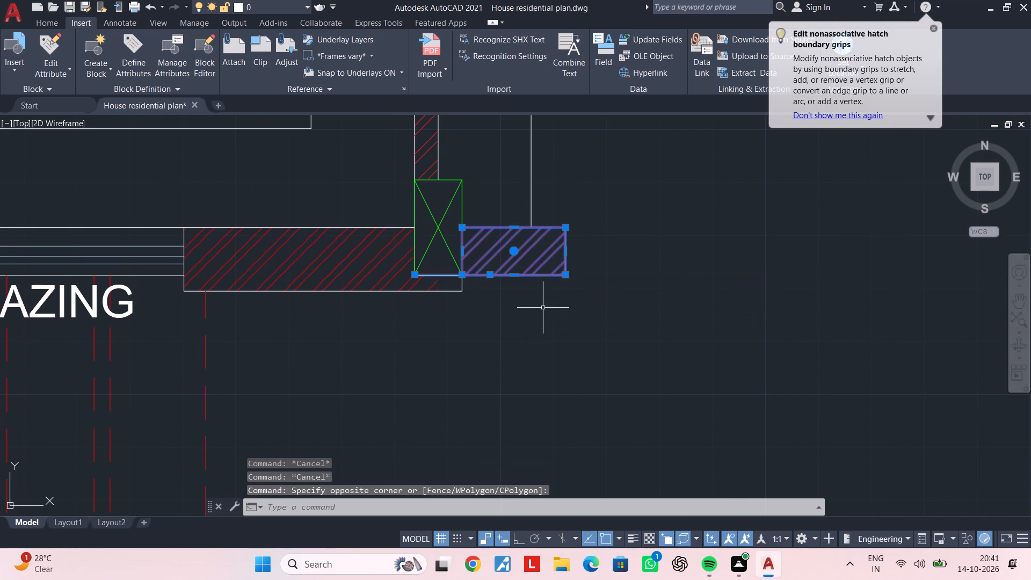
pyautogui.press('Delete')
pyautogui.moveTo(524, 312); pyautogui.dragTo(561, 369, button='middle')
pyautogui.press('Escape')
pyautogui.press('Escape')
pyautogui.press('Escape')
pyautogui.press('Escape')
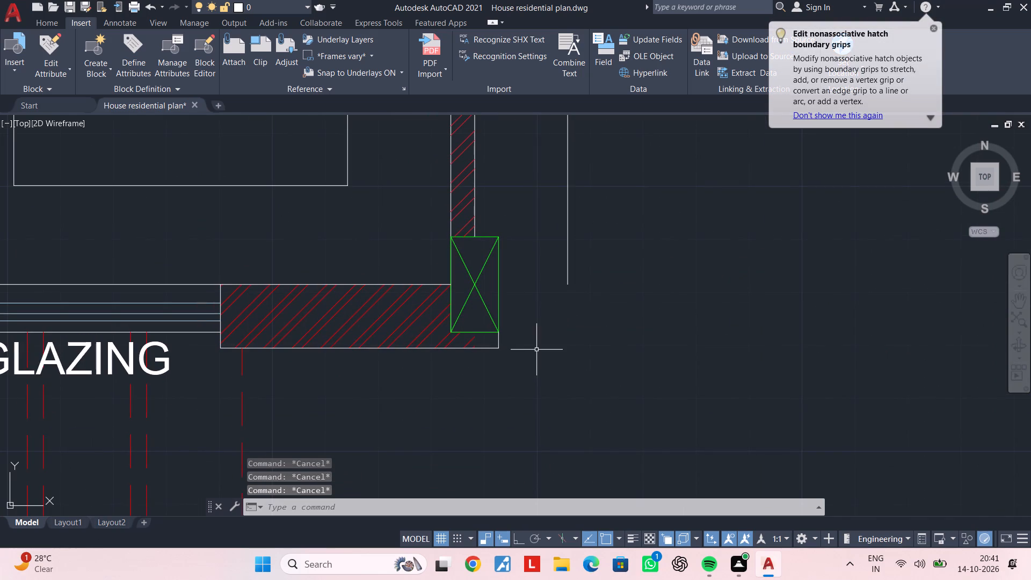
pyautogui.press('Escape')
pyautogui.middleClick(533, 351)
pyautogui.moveTo(533, 351); pyautogui.dragTo(538, 369, button='middle')
pyautogui.press('Escape')
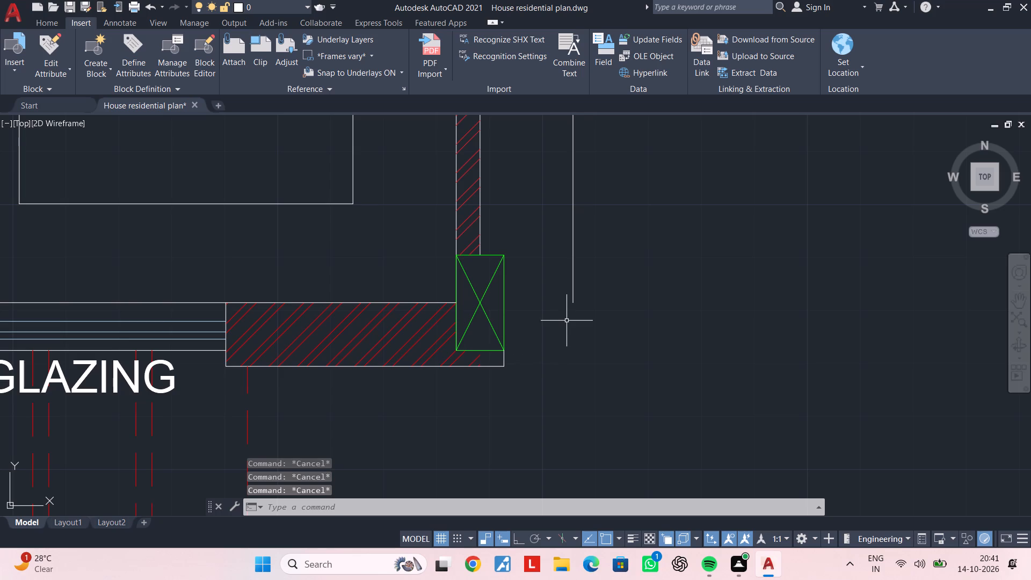
# Erase the DRESS room's side wall line together with the wall hatch that wraps around the room's front corner.
pyautogui.scroll(-2, 567, 321)
pyautogui.moveTo(565, 346); pyautogui.dragTo(532, 373, button='middle')
pyautogui.moveTo(544, 388); pyautogui.dragTo(515, 325, button='middle')
pyautogui.press('Escape')
pyautogui.moveTo(623, 339); pyautogui.dragTo(503, 332, button='middle')
pyautogui.press('Escape')
pyautogui.press('Escape')
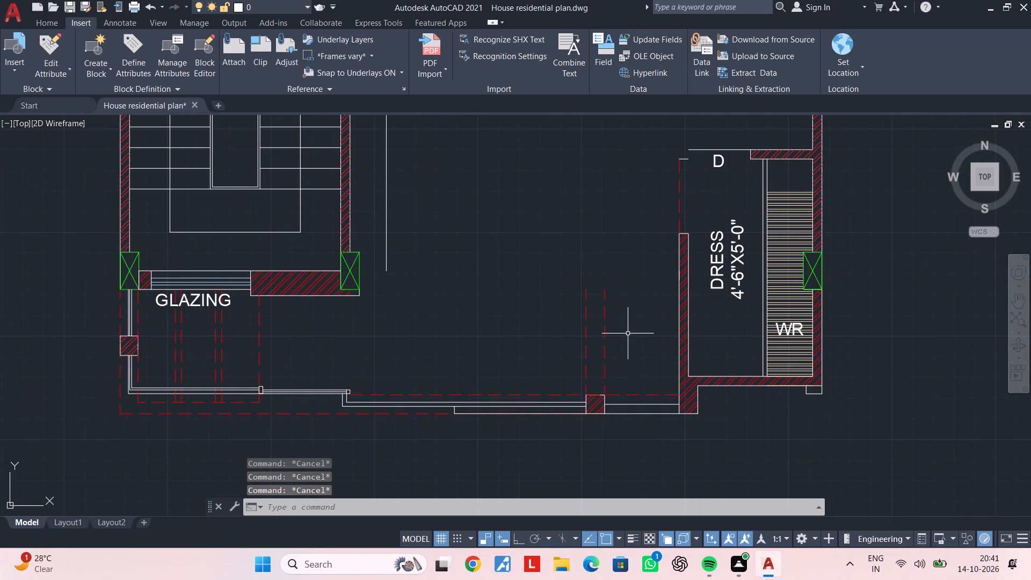
pyautogui.press('Escape')
pyautogui.press('Escape')
pyautogui.press('Escape')
pyautogui.press('Escape')
pyautogui.moveTo(638, 333); pyautogui.dragTo(577, 334, button='middle')
pyautogui.press('Escape')
pyautogui.press('Escape')
pyautogui.click(649, 327)
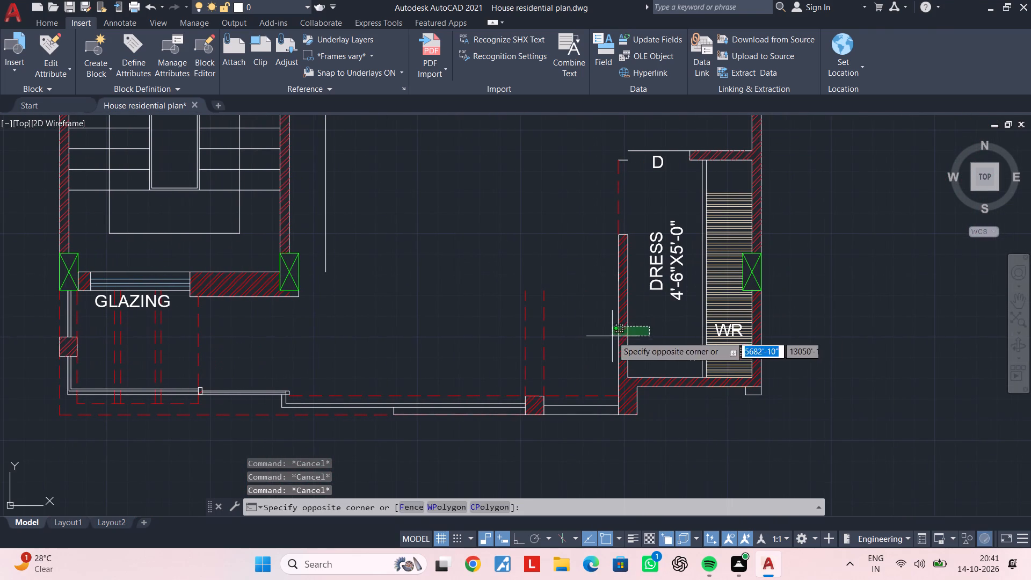
pyautogui.click(599, 339)
pyautogui.press('Escape')
pyautogui.press('Escape')
pyautogui.press('Escape')
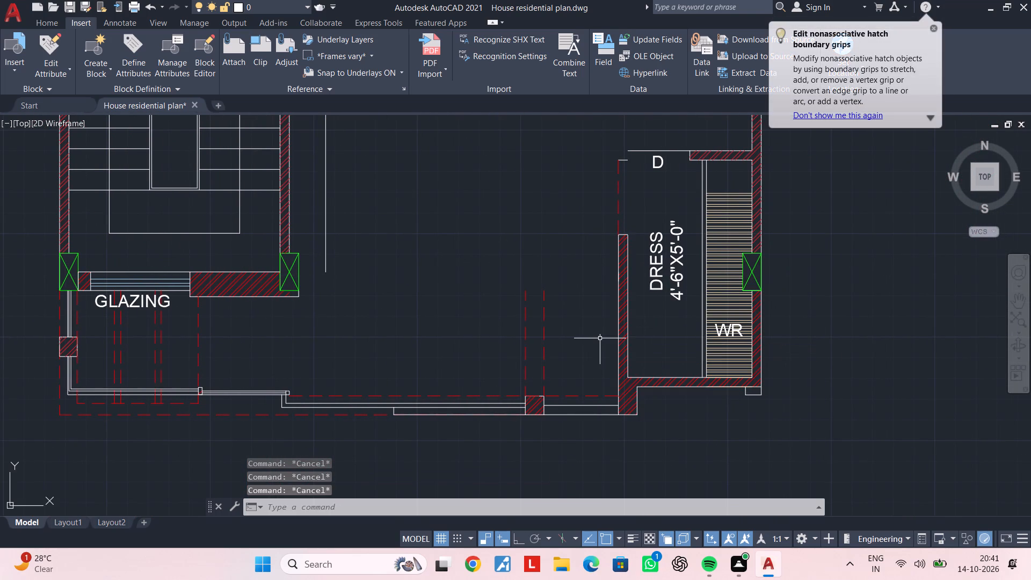
pyautogui.press('Escape')
pyautogui.press('Escape')
pyautogui.press('Escape')
pyautogui.click(654, 320)
pyautogui.click(614, 325)
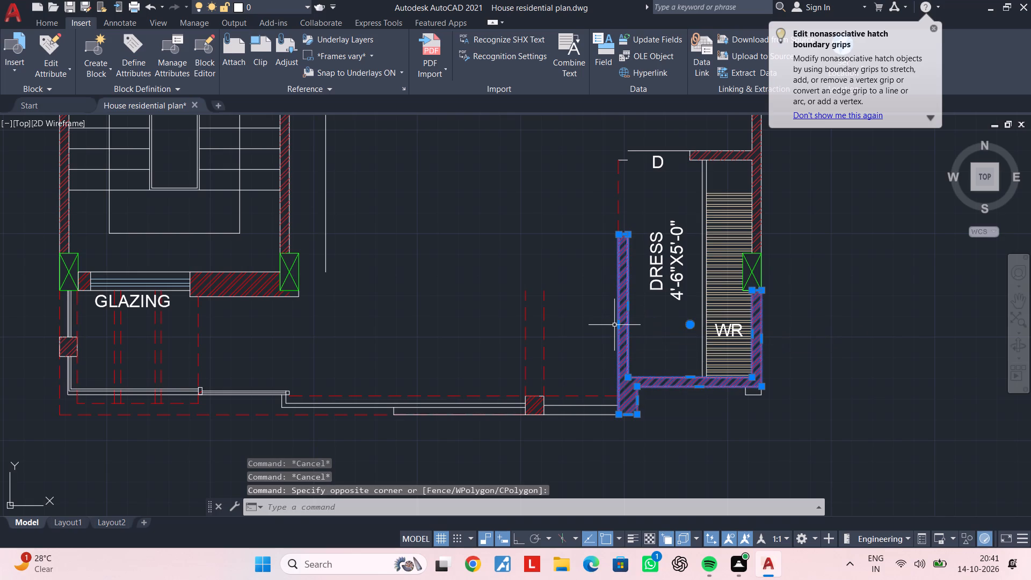
pyautogui.press('Delete')
# Erase the WR wardrobe's shelf lines, label and front edge, plus its leftover lines along the DRESS room's front wall.
pyautogui.scroll(2, 740, 317)
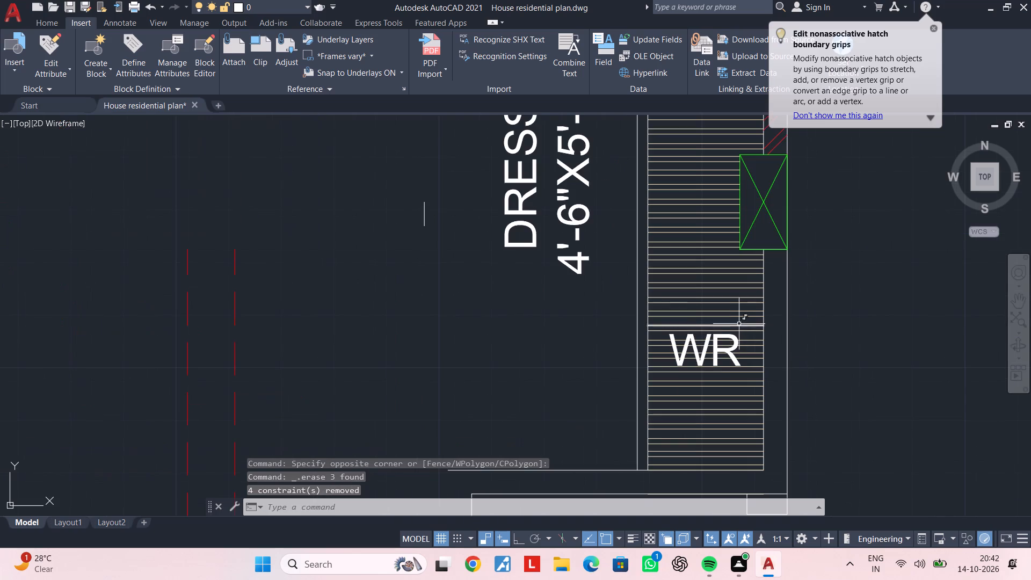
pyautogui.scroll(-1, 687, 434)
pyautogui.click(705, 153)
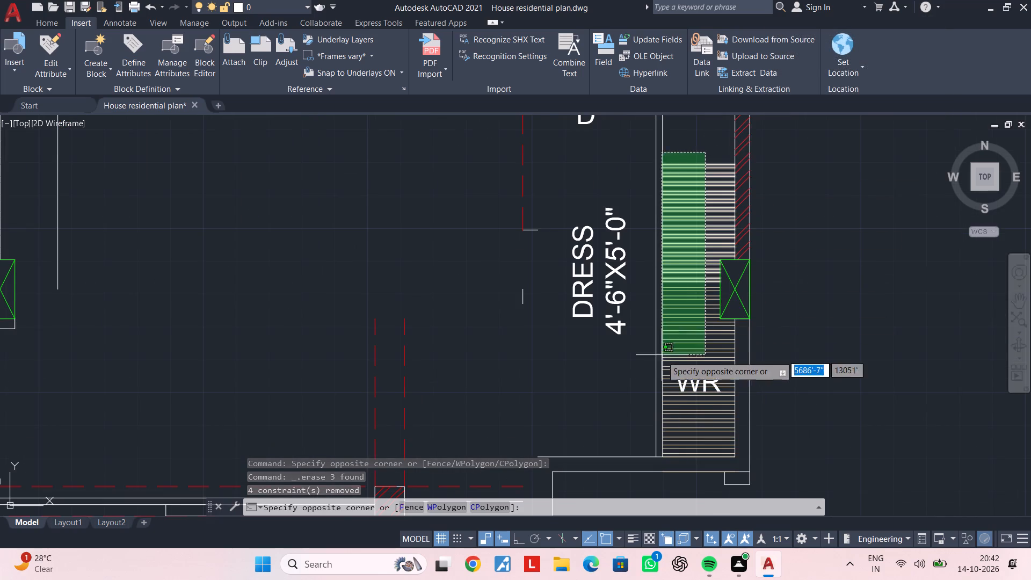
pyautogui.click(642, 450)
pyautogui.press('Delete')
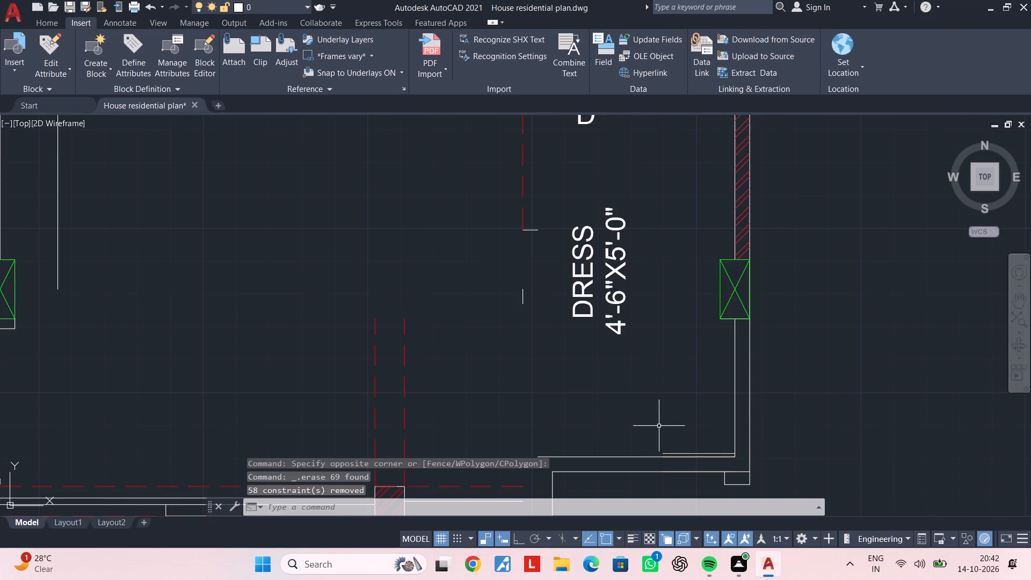
pyautogui.click(683, 453)
pyautogui.press('Delete')
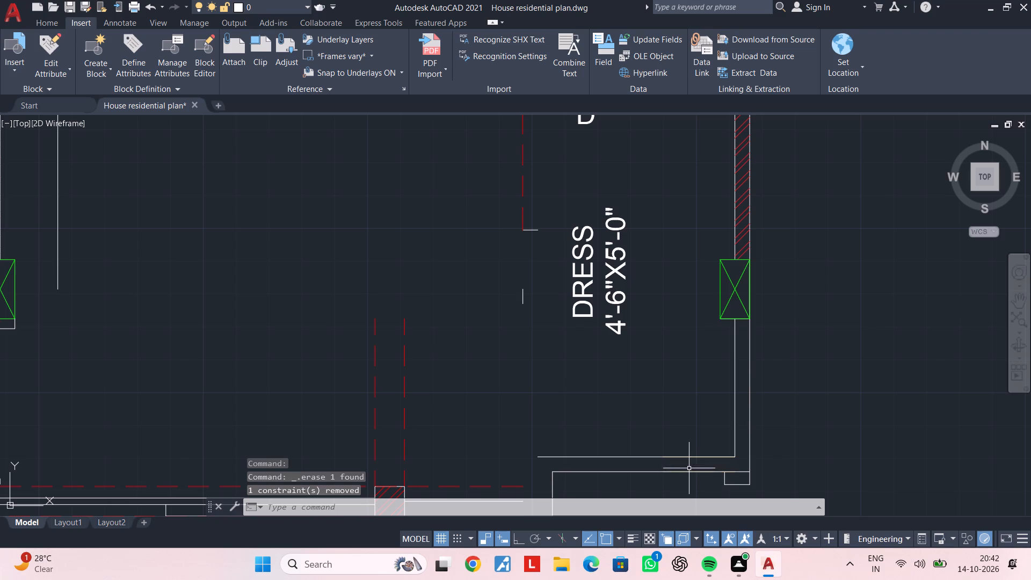
pyautogui.click(688, 471)
pyautogui.press('Delete')
pyautogui.click(698, 455)
pyautogui.press('Delete')
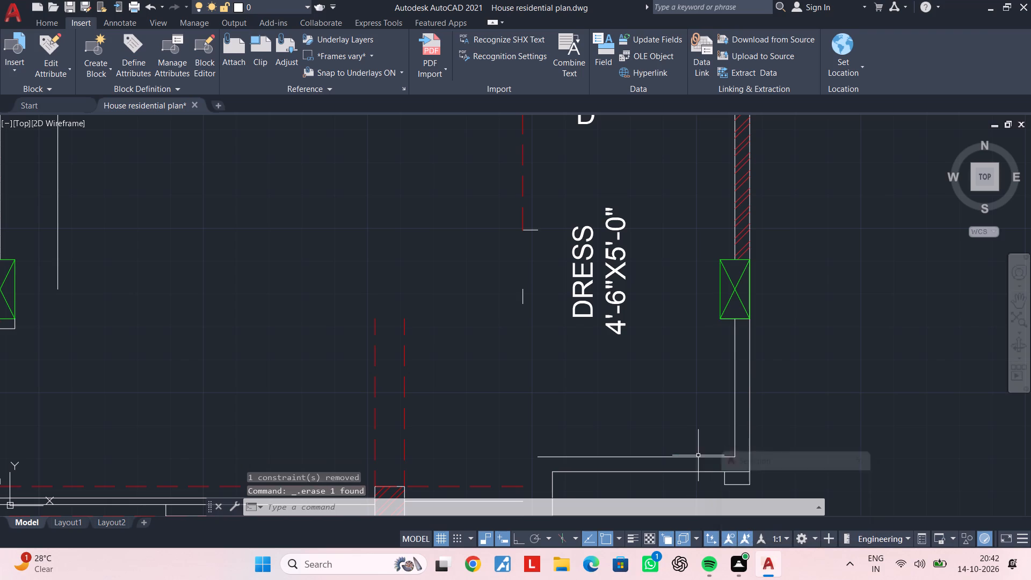
# Draw a line across the junction where the hatched DRESS room stub wall meets the outer side wall.
pyautogui.scroll(-1, 695, 453)
pyautogui.moveTo(695, 453); pyautogui.dragTo(712, 436, button='middle')
pyautogui.moveTo(673, 412); pyautogui.dragTo(659, 479, button='middle')
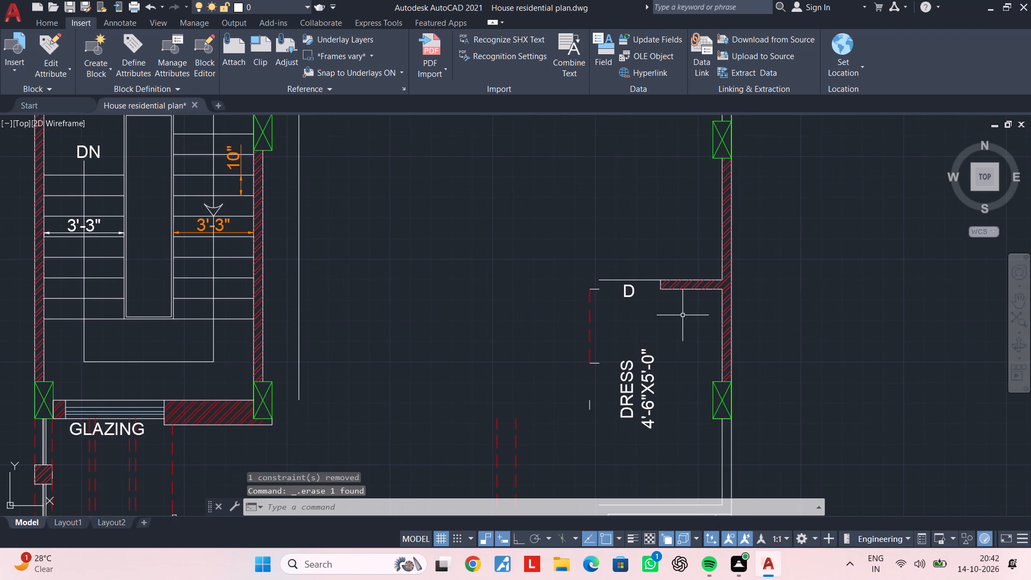
pyautogui.press('Escape')
pyautogui.press('Escape')
pyautogui.press('Escape')
pyautogui.press('Escape')
pyautogui.press('Escape')
pyautogui.press('Escape')
pyautogui.press('Escape')
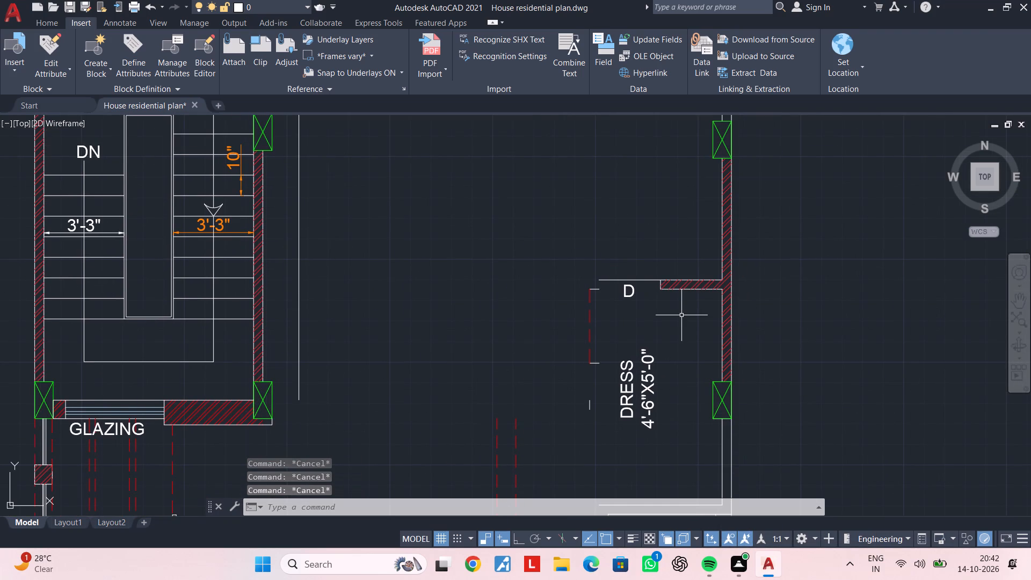
pyautogui.write('L')
pyautogui.press('space')
pyautogui.scroll(2, 715, 280)
pyautogui.click(725, 278)
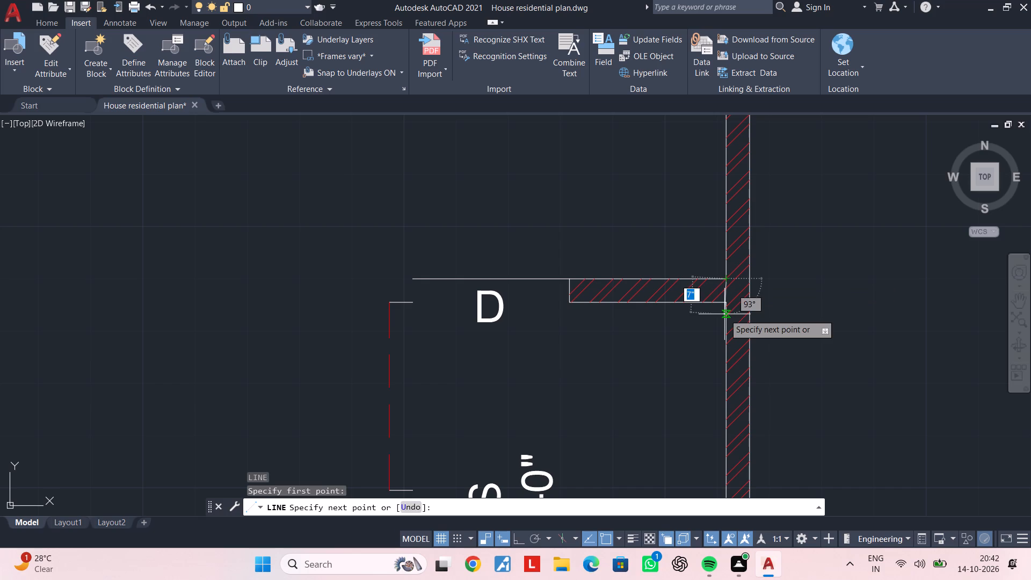
pyautogui.click(725, 305)
pyautogui.press('Escape')
pyautogui.press('Escape')
pyautogui.press('Escape')
pyautogui.press('Escape')
pyautogui.press('Escape')
pyautogui.press('Escape')
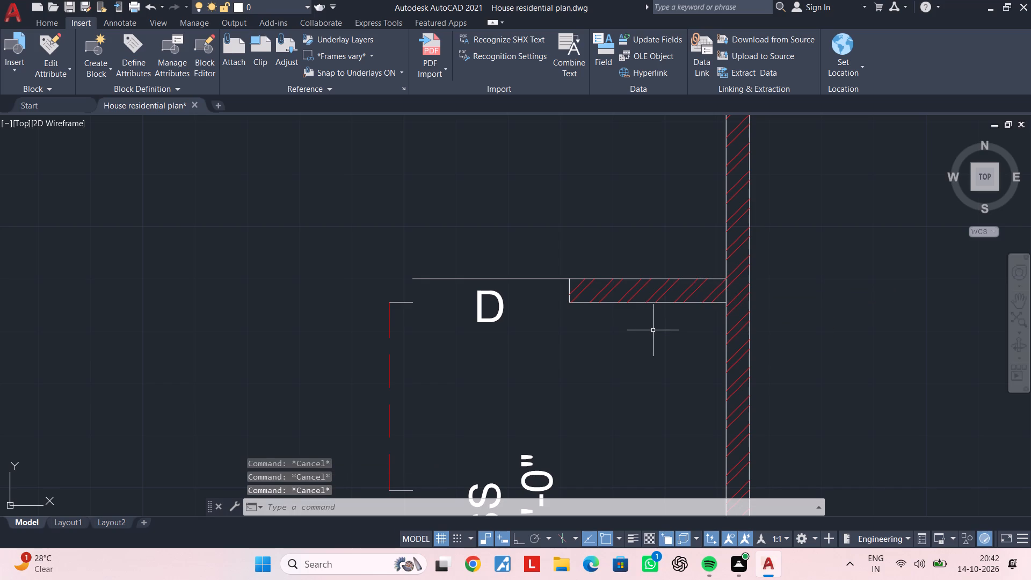
# Trim away both edge lines of the stub wall beside the DRESS room's D door opening.
pyautogui.press('t')
pyautogui.press('r')
pyautogui.press('space')
pyautogui.moveTo(678, 343); pyautogui.dragTo(680, 335)
pyautogui.click(670, 250)
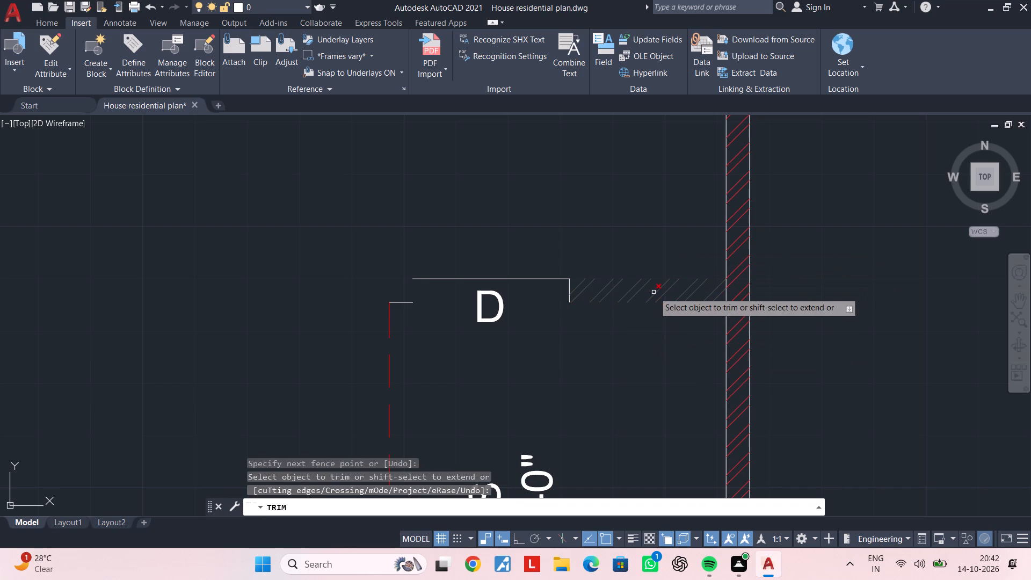
pyautogui.press('Escape')
# Erase the red hatch covering the stub wall and the adjoining outer side wall.
pyautogui.click(654, 292)
pyautogui.press('Escape')
pyautogui.press('Escape')
pyautogui.click(643, 296)
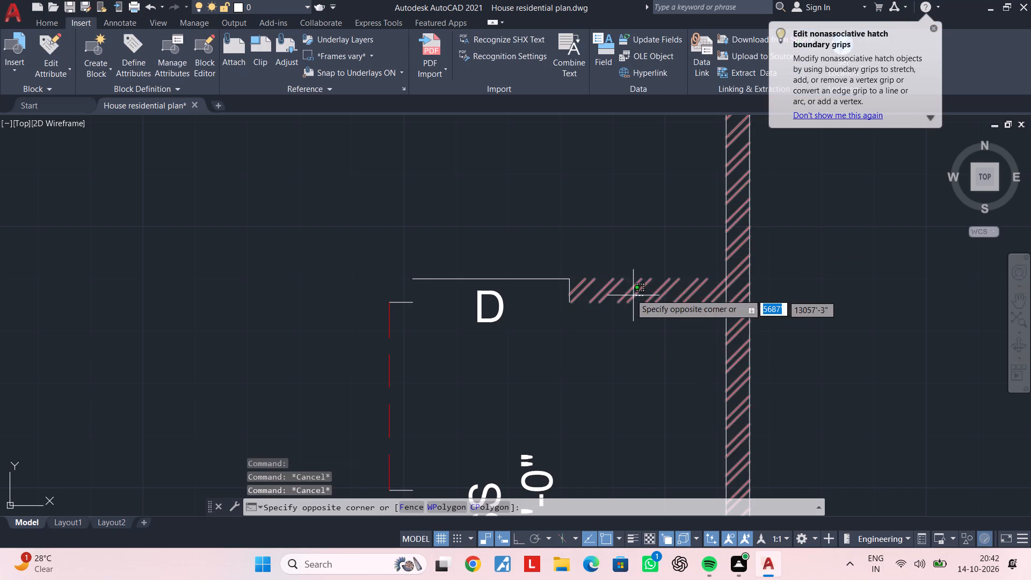
pyautogui.click(622, 289)
pyautogui.press('Delete')
# Erase the DRESS room's D door label with its opening lines, jamb and adjacent red dashed line.
pyautogui.moveTo(589, 313); pyautogui.dragTo(644, 306, button='middle')
pyautogui.press('Escape')
pyautogui.click(656, 241)
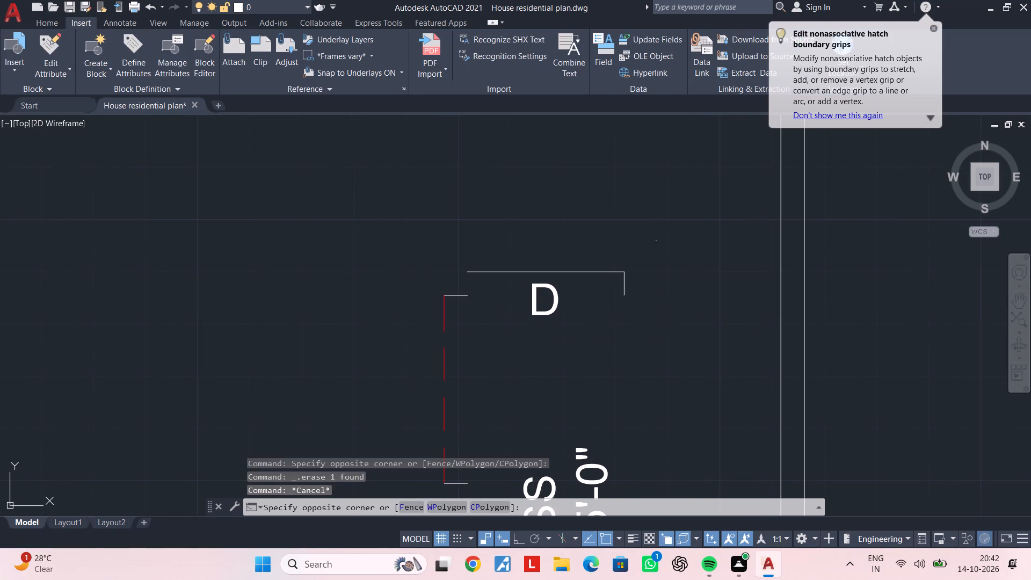
pyautogui.click(434, 346)
pyautogui.press('Delete')
# Erase the DRESS 4'-6"X5'-0" room label and the leftover short wall marks beside it.
pyautogui.scroll(-3, 434, 347)
pyautogui.moveTo(449, 354); pyautogui.dragTo(466, 294, button='middle')
pyautogui.scroll(1, 550, 344)
pyautogui.click(493, 310)
pyautogui.click(398, 364)
pyautogui.press('Delete')
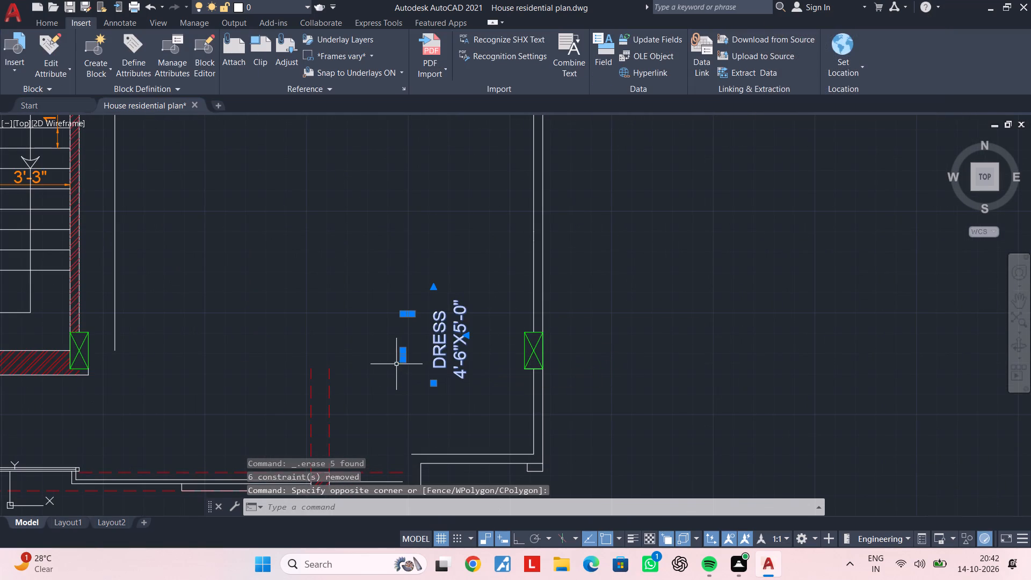
# Examine the cleared area between the staircase and the outer side wall, down to the front wall corner.
pyautogui.scroll(-2, 408, 364)
pyautogui.moveTo(429, 360); pyautogui.dragTo(482, 354, button='middle')
pyautogui.scroll(1, 485, 376)
pyautogui.moveTo(494, 363); pyautogui.dragTo(510, 446, button='middle')
pyautogui.scroll(1, 506, 376)
pyautogui.moveTo(506, 376); pyautogui.dragTo(521, 346, button='middle')
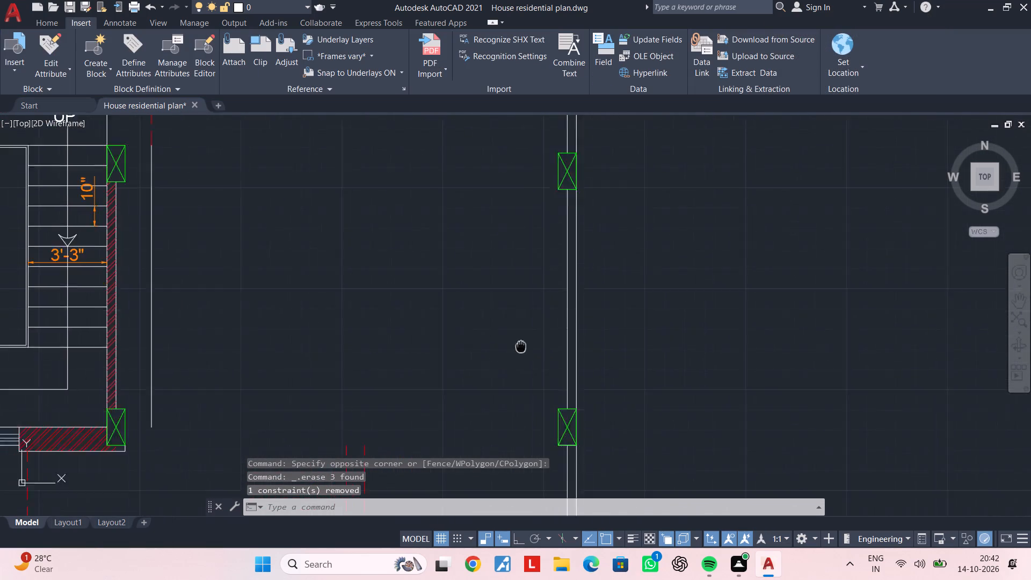
pyautogui.moveTo(521, 346); pyautogui.dragTo(533, 270, button='middle')
pyautogui.moveTo(525, 347); pyautogui.dragTo(528, 244, button='middle')
pyautogui.moveTo(514, 295); pyautogui.dragTo(519, 278, button='middle')
pyautogui.press('Escape')
pyautogui.press('Escape')
pyautogui.press('Escape')
pyautogui.press('Escape')
pyautogui.press('Escape')
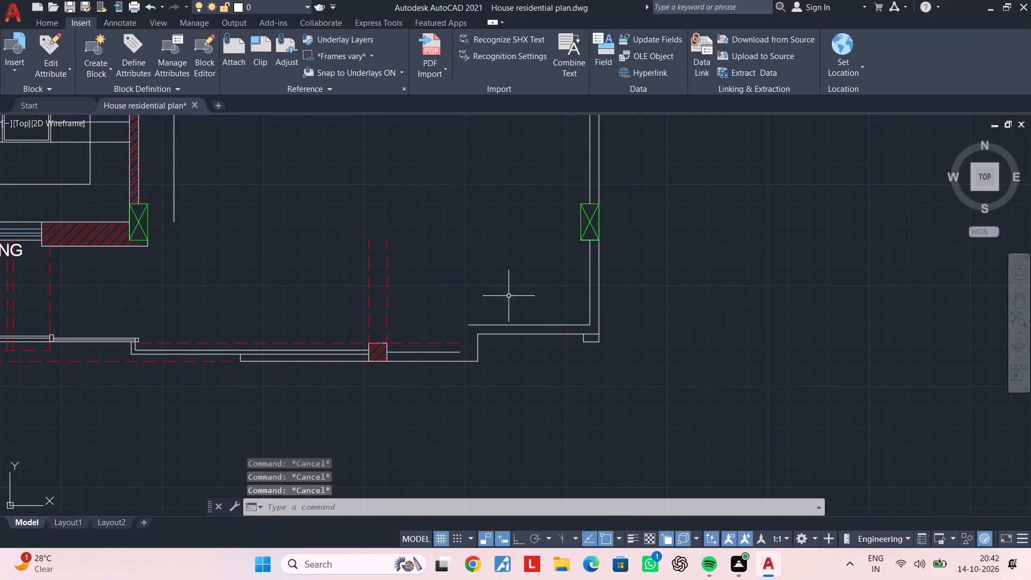
pyautogui.press('Escape')
pyautogui.moveTo(506, 323); pyautogui.dragTo(511, 303, button='middle')
pyautogui.press('Escape')
pyautogui.press('Escape')
pyautogui.press('Escape')
pyautogui.press('Escape')
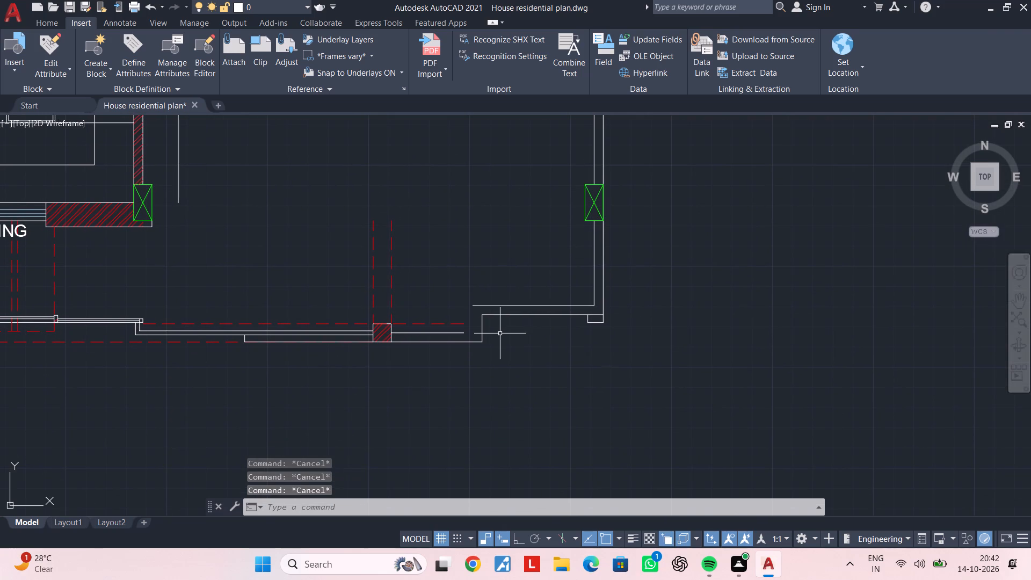
# Erase the front balcony's parallel railing lines, its outer edge line and the outer red dashed line up to the hatched column.
pyautogui.moveTo(498, 335); pyautogui.dragTo(605, 331, button='middle')
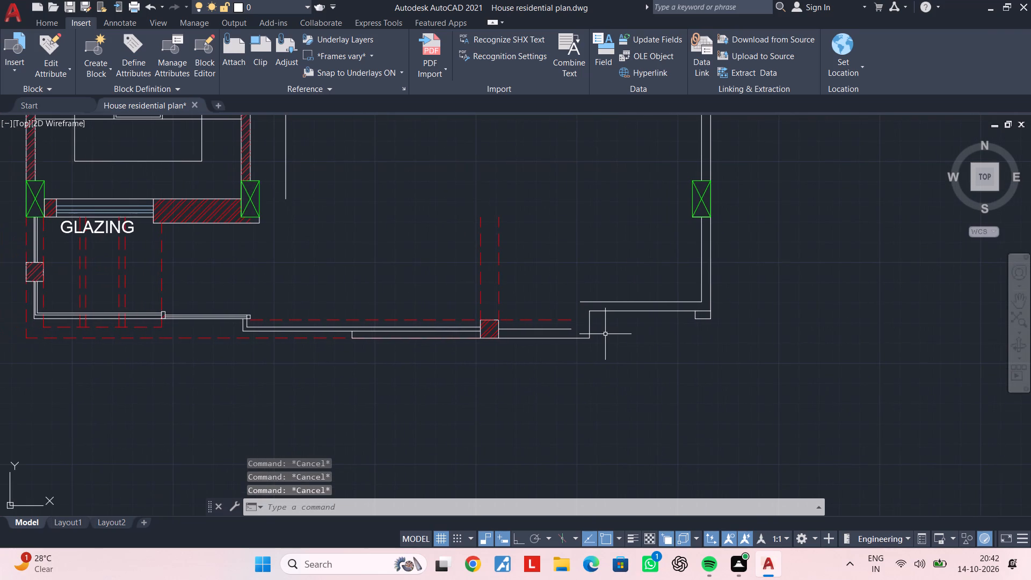
pyautogui.moveTo(381, 363); pyautogui.dragTo(525, 361, button='middle')
pyautogui.moveTo(497, 358); pyautogui.dragTo(395, 367, button='middle')
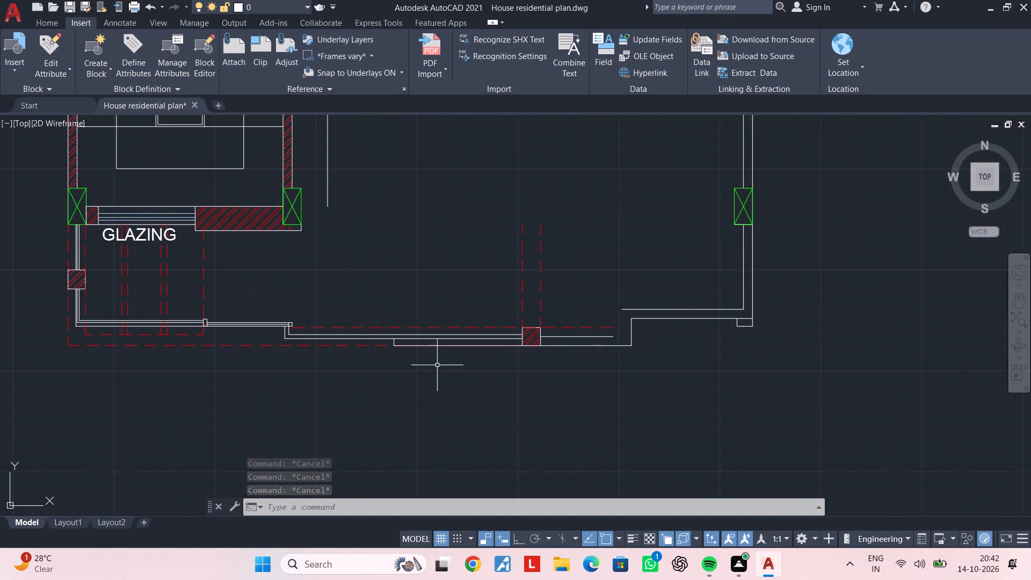
pyautogui.scroll(1, 437, 365)
pyautogui.moveTo(413, 369); pyautogui.dragTo(406, 391, button='middle')
pyautogui.scroll(2, 480, 352)
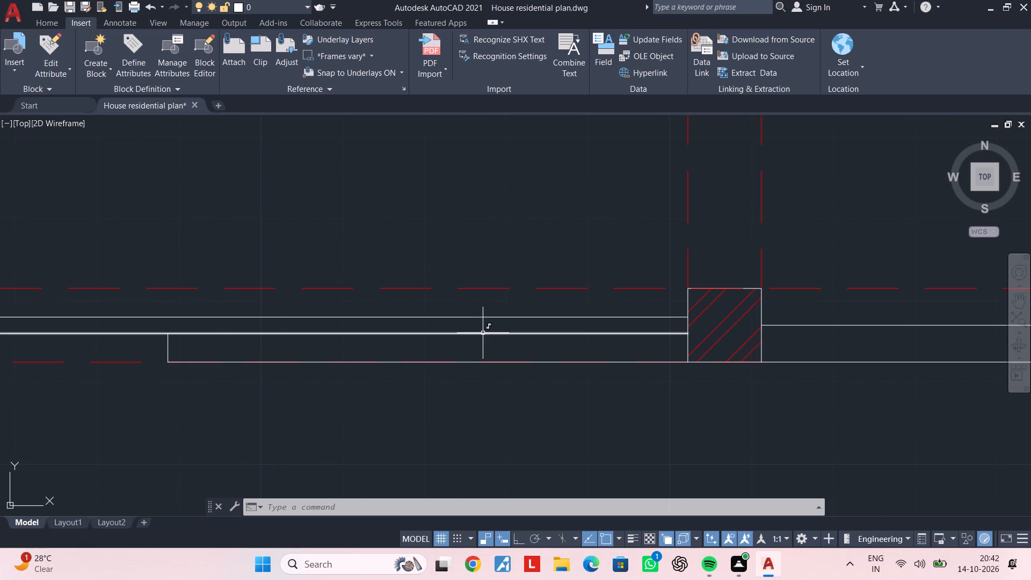
pyautogui.scroll(-1, 483, 333)
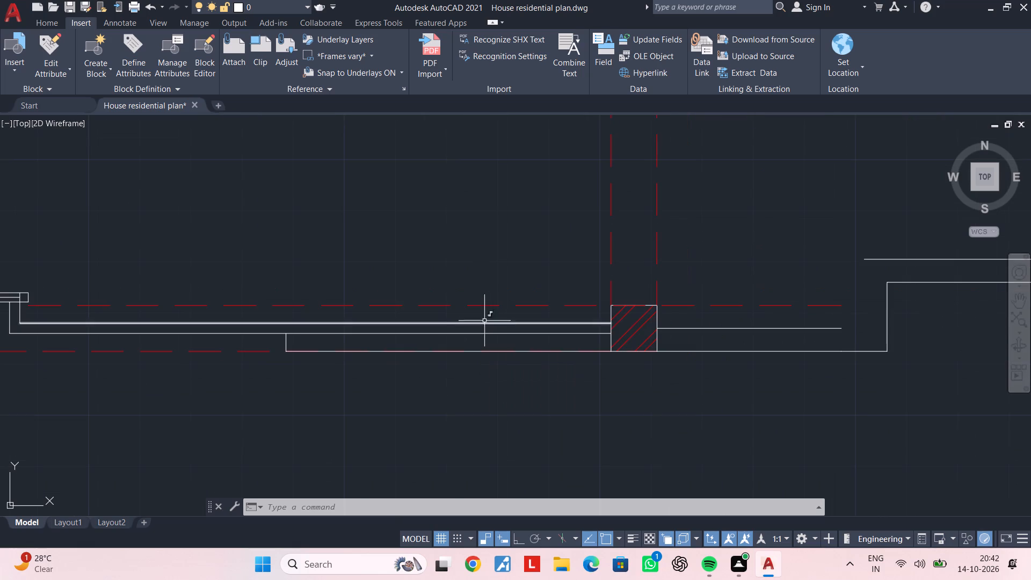
pyautogui.click(488, 316)
pyautogui.click(475, 360)
pyautogui.scroll(-2, 466, 365)
pyautogui.moveTo(466, 365); pyautogui.dragTo(558, 365, button='middle')
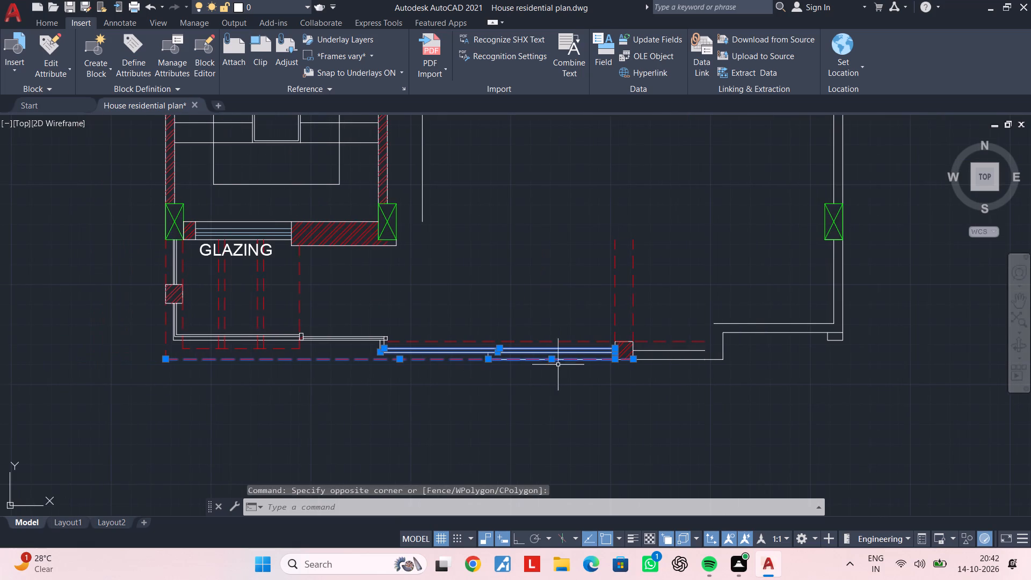
pyautogui.press('Delete')
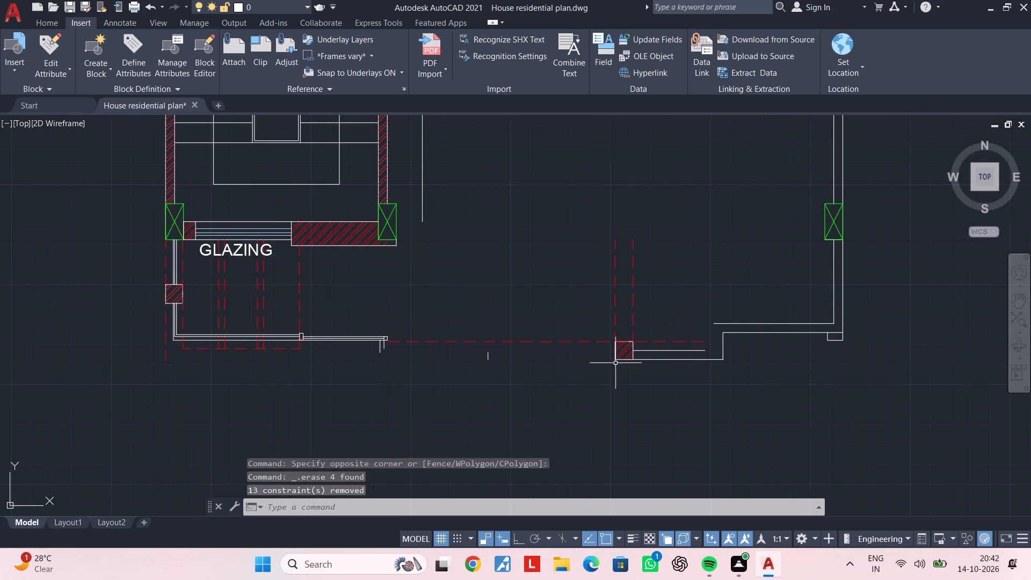
# Erase the two front lines running from the hatched balcony column toward the stepped front wall corner.
pyautogui.scroll(2, 620, 364)
pyautogui.scroll(1, 691, 329)
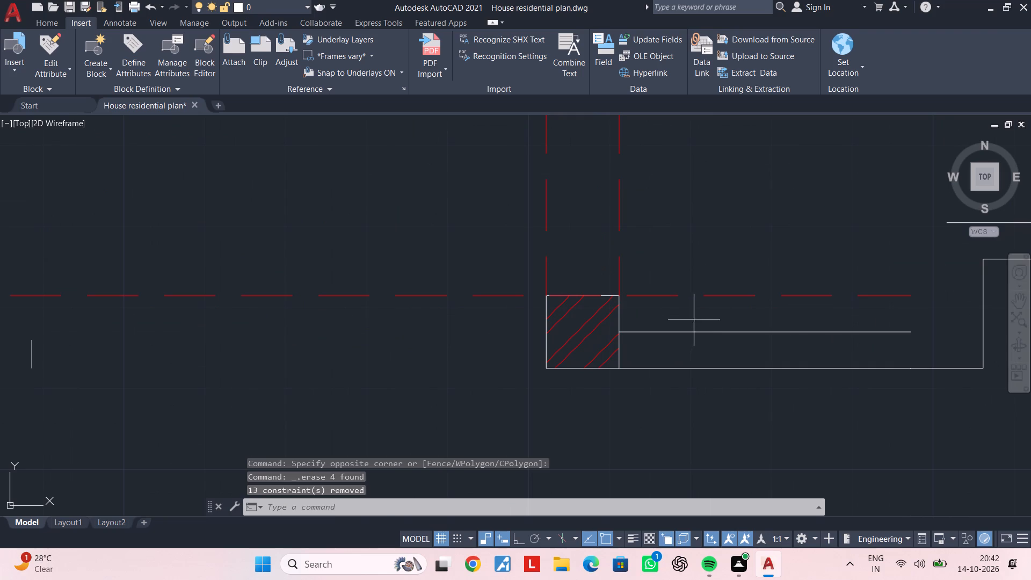
pyautogui.click(694, 320)
pyautogui.click(629, 393)
pyautogui.press('Delete')
# Erase the square hatched column on the front balcony edge.
pyautogui.click(658, 338)
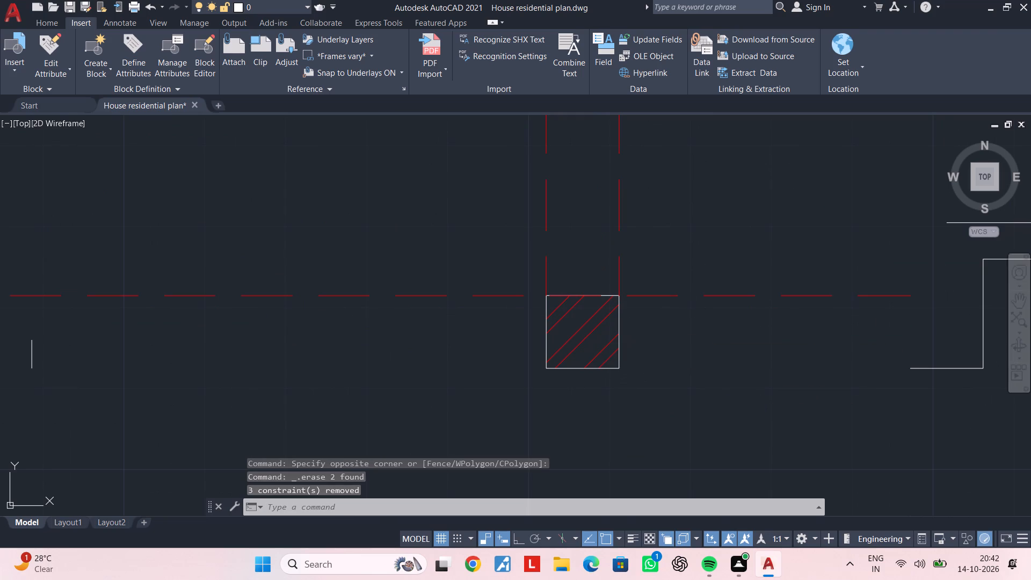
pyautogui.click(483, 372)
pyautogui.press('Delete')
pyautogui.scroll(-1, 613, 357)
pyautogui.moveTo(617, 361); pyautogui.dragTo(438, 367, button='middle')
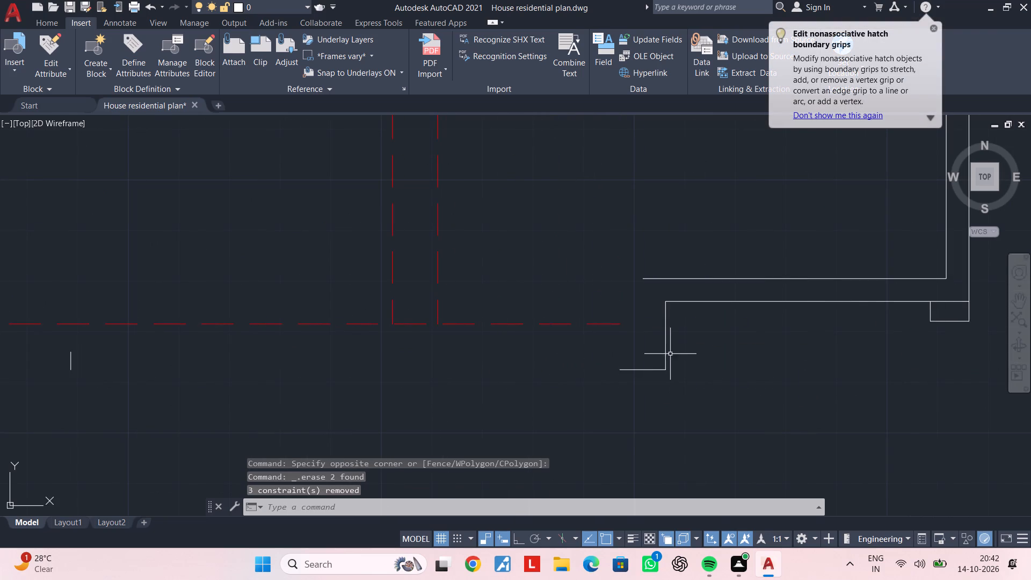
# Erase the short horizontal line at the stepped front wall corner and the leftover vertical stub in front of the red dashed line.
pyautogui.click(650, 361)
pyautogui.press('Delete')
pyautogui.click(621, 395)
pyautogui.press('Delete')
pyautogui.scroll(-2, 611, 394)
pyautogui.moveTo(614, 394); pyautogui.dragTo(707, 394, button='middle')
pyautogui.scroll(2, 449, 373)
pyautogui.click(558, 376)
pyautogui.click(477, 411)
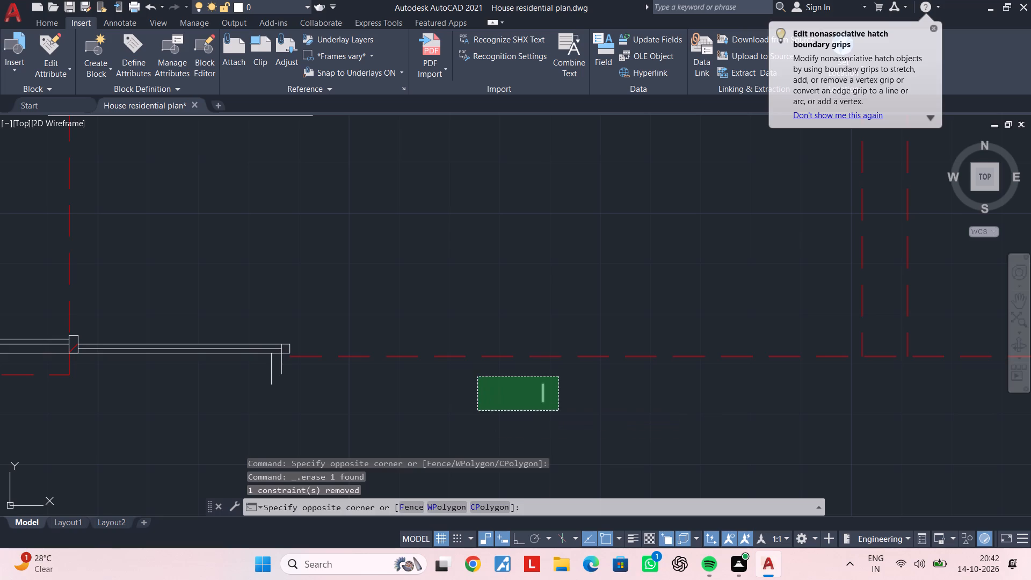
pyautogui.press('Delete')
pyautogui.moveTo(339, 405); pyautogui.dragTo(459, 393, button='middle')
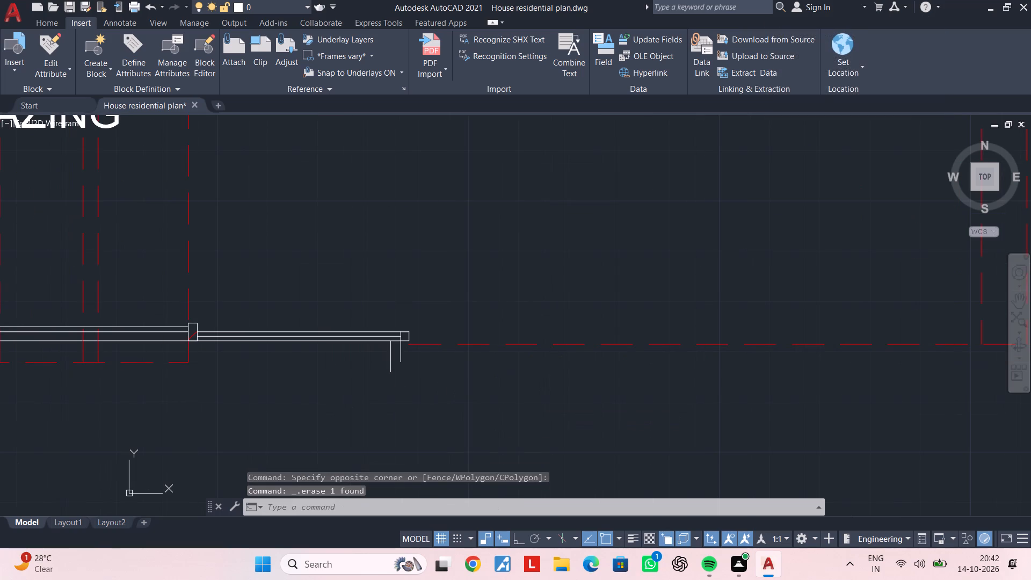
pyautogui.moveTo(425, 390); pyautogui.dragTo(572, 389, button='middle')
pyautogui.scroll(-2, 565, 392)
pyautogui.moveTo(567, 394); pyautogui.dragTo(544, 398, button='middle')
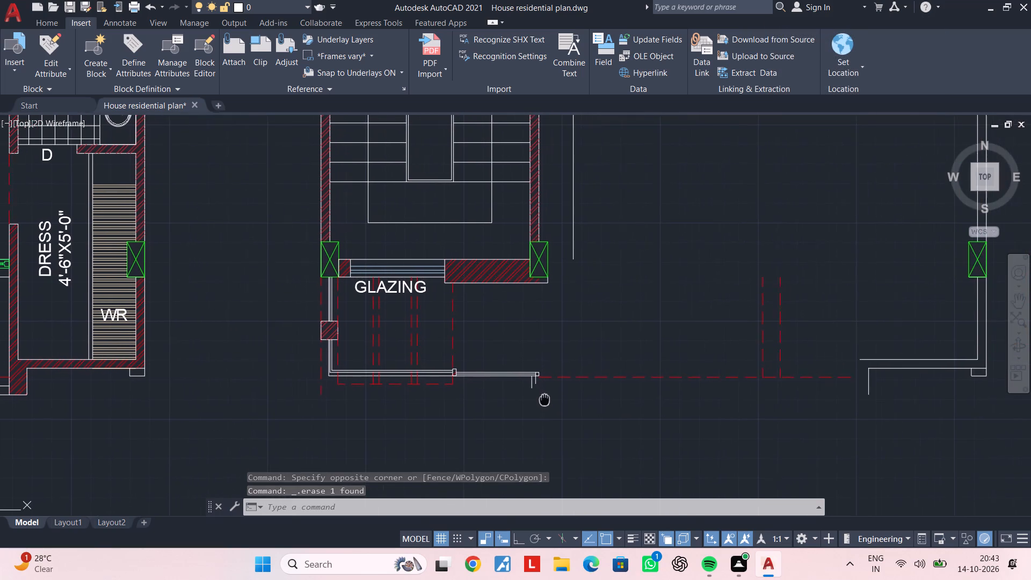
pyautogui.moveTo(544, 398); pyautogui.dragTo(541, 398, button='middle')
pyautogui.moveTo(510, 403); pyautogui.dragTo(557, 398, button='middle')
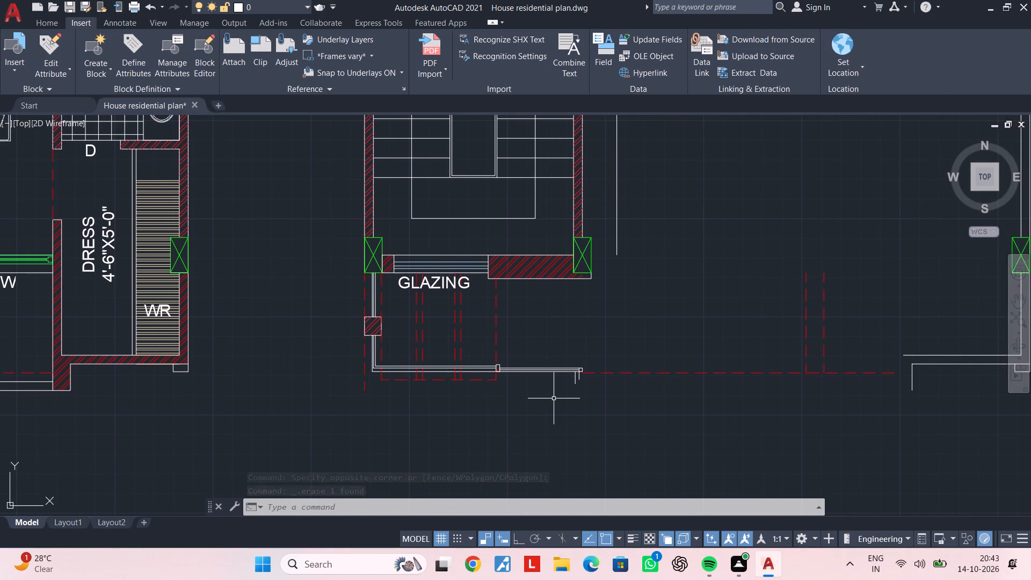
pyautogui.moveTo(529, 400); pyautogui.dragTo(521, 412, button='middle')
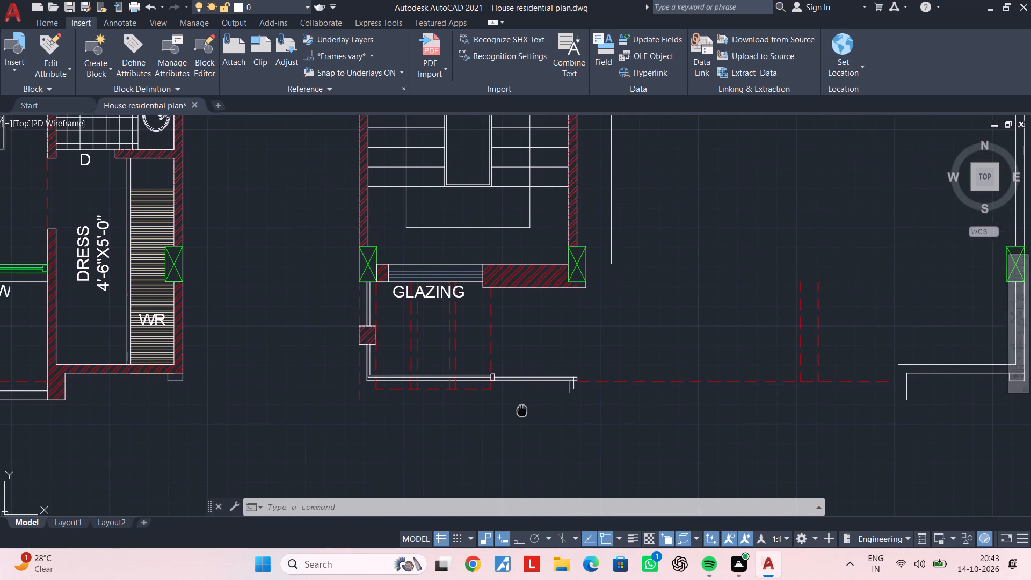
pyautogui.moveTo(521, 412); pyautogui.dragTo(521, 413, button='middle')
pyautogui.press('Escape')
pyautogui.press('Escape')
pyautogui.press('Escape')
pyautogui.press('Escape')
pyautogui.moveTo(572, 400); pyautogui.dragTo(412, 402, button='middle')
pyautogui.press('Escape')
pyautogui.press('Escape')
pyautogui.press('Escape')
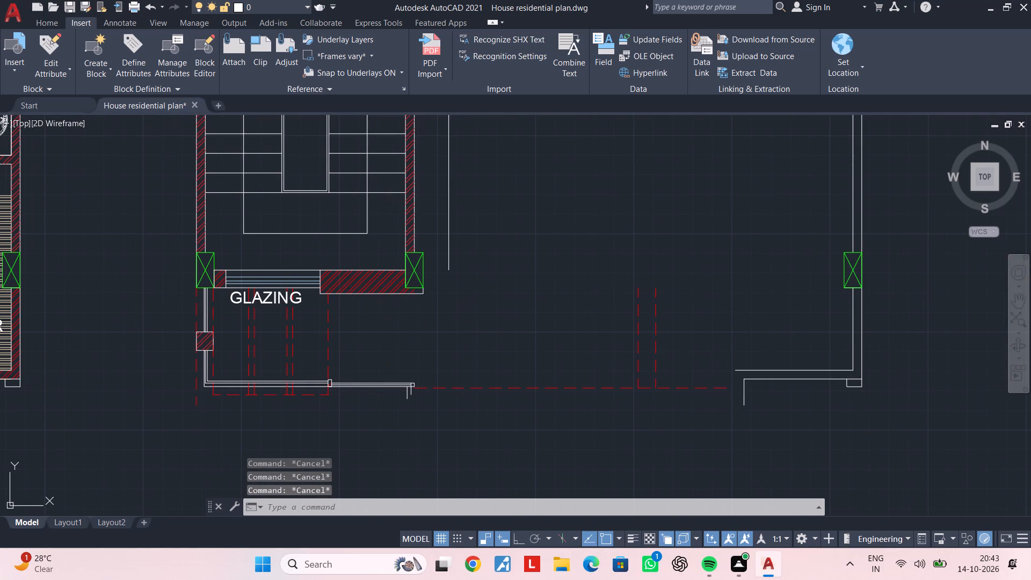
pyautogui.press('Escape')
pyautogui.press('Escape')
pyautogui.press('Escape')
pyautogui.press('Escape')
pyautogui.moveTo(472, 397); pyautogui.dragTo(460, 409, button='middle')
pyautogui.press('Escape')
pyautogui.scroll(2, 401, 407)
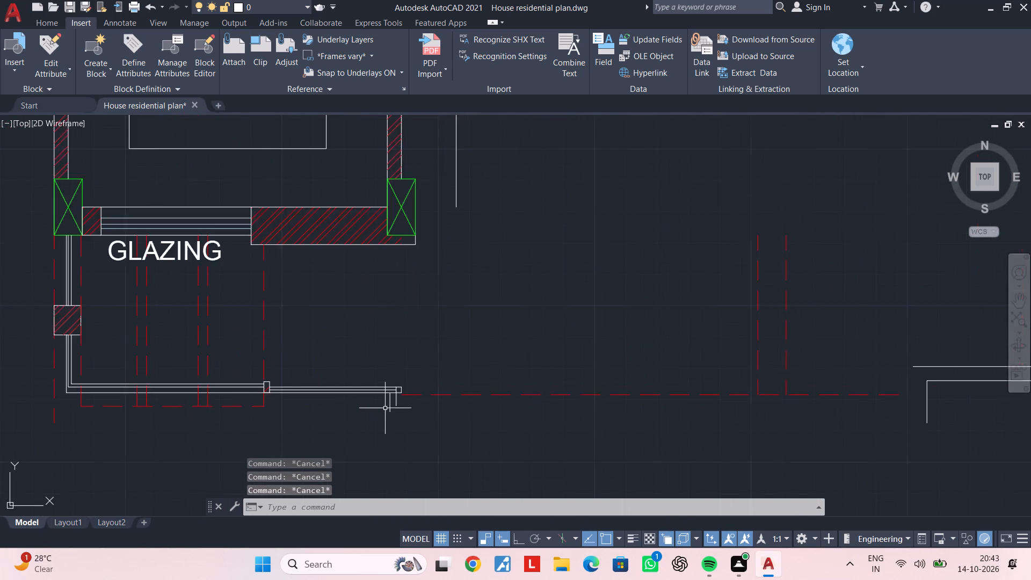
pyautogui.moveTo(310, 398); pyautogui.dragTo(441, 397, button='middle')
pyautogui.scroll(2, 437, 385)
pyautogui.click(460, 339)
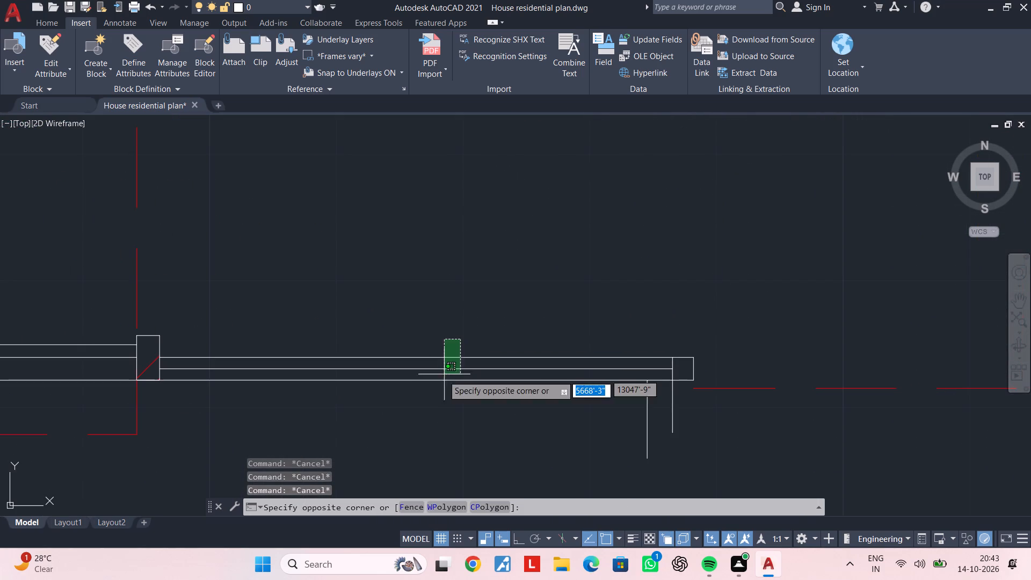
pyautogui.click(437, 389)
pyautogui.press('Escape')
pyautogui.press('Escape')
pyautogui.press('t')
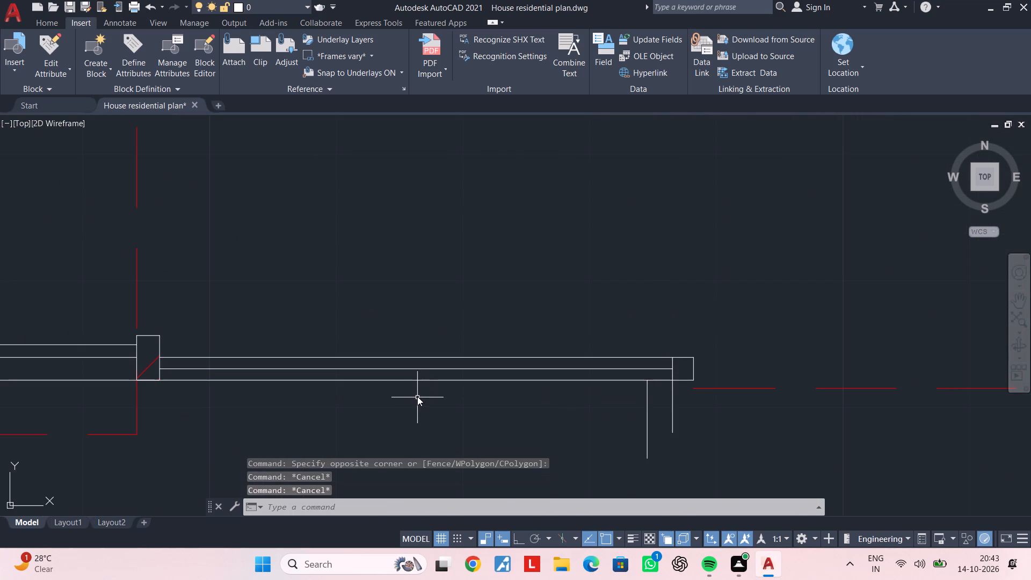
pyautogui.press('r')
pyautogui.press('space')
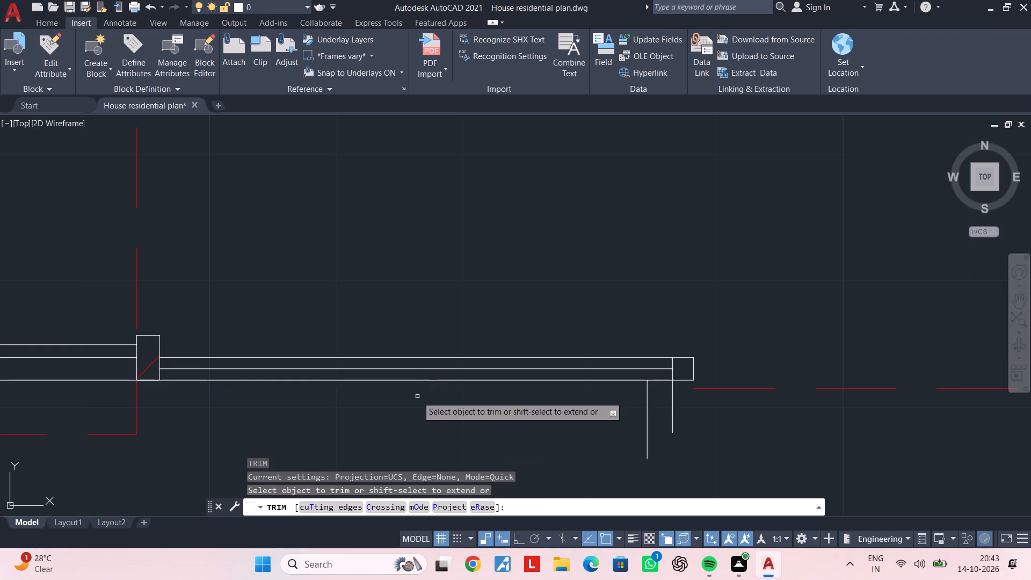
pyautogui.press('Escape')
# Trim the three front railing lines between the small hatched post and the nearest pair of red dashed lines.
pyautogui.scroll(-1, 362, 402)
pyautogui.moveTo(380, 402); pyautogui.dragTo(722, 389, button='middle')
pyautogui.scroll(1, 474, 388)
pyautogui.press('Escape')
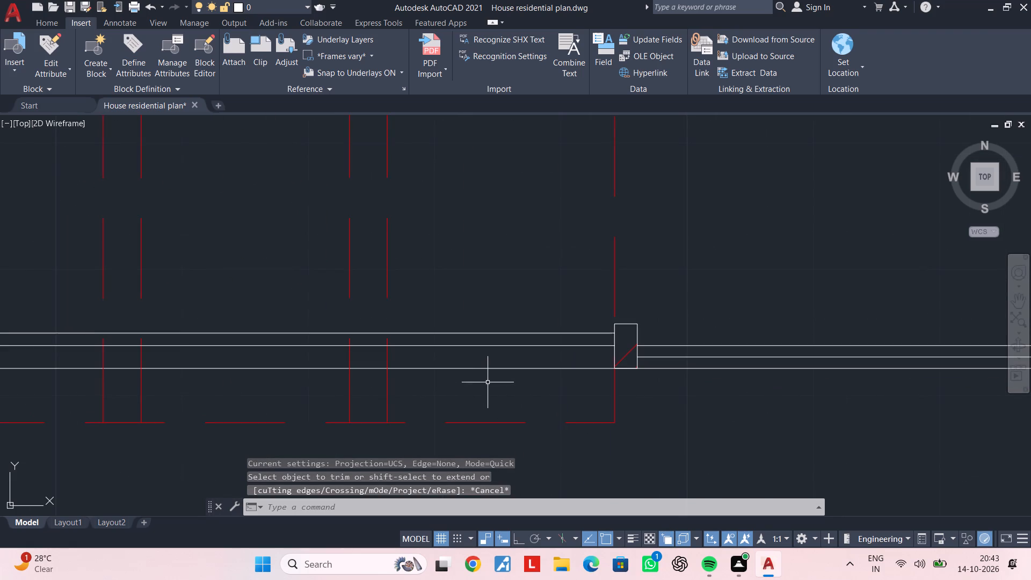
pyautogui.write('TR')
pyautogui.press('space')
pyautogui.moveTo(500, 382); pyautogui.dragTo(581, 382, button='middle')
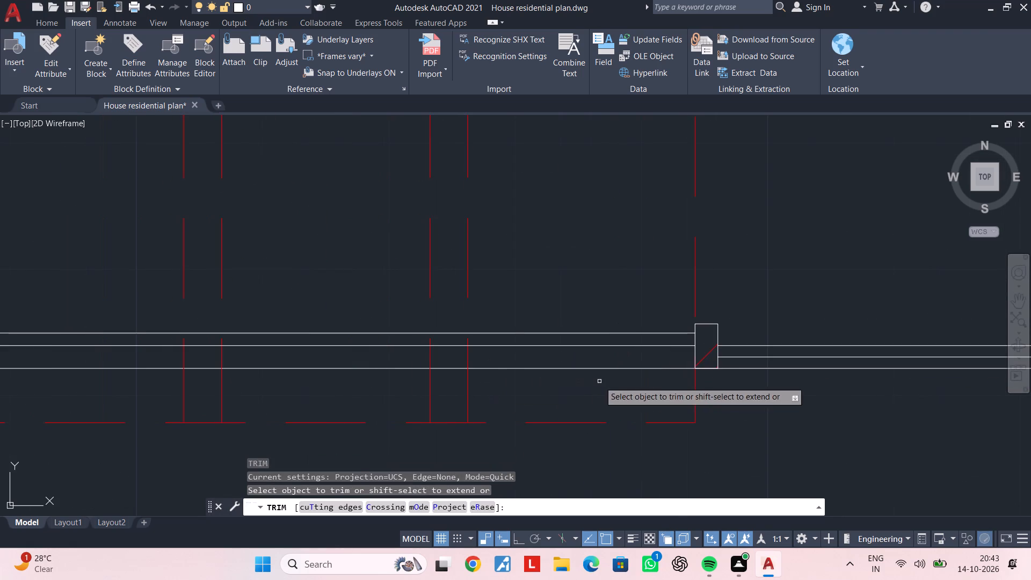
pyautogui.click(599, 381)
pyautogui.click(600, 320)
pyautogui.scroll(-1, 561, 342)
pyautogui.moveTo(571, 345); pyautogui.dragTo(734, 353, button='middle')
pyautogui.press('Escape')
pyautogui.press('Escape')
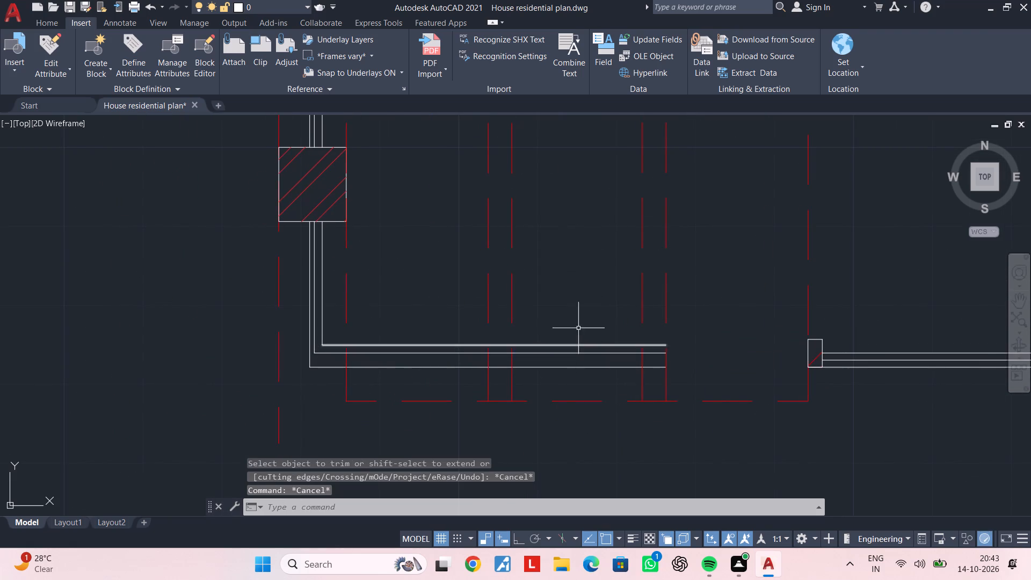
# Erase the remaining three front railing lines that run to the balcony corner.
pyautogui.click(579, 326)
pyautogui.click(564, 378)
pyautogui.press('Delete')
# Erase the three side railing lines below the square hatched column and the three between it and the green column.
pyautogui.scroll(-1, 543, 380)
pyautogui.moveTo(544, 380); pyautogui.dragTo(654, 383, button='middle')
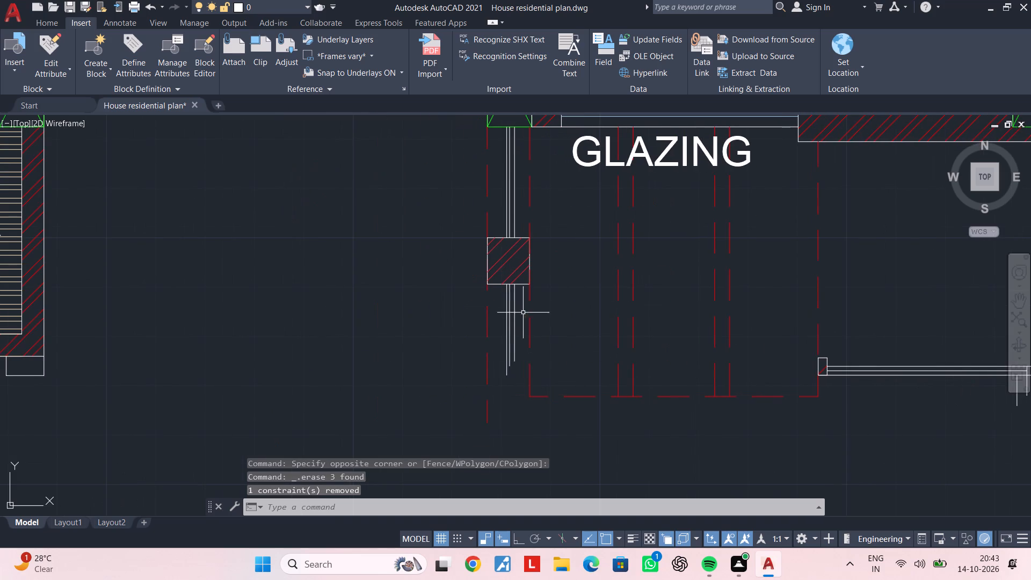
pyautogui.scroll(2, 517, 307)
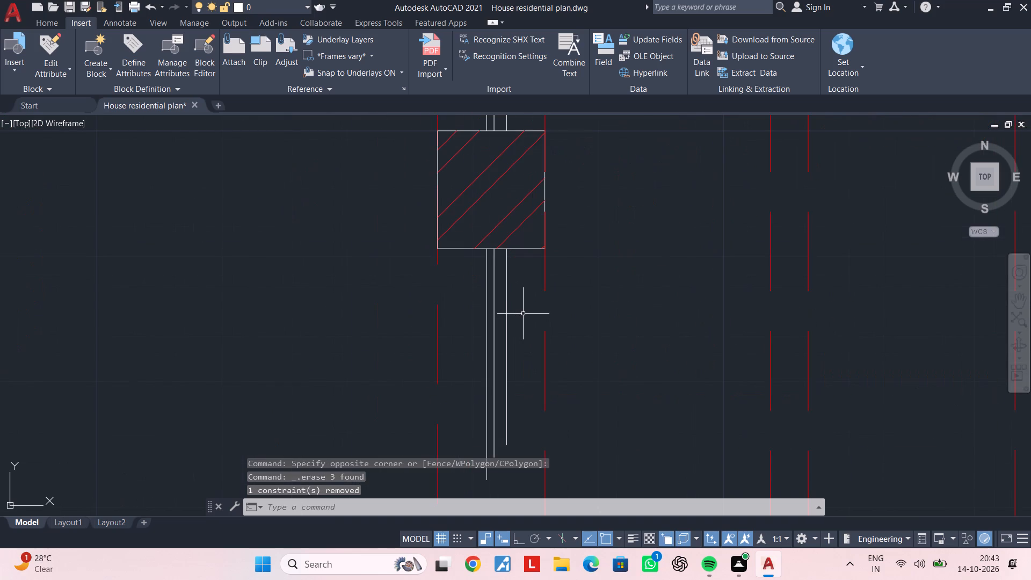
pyautogui.click(524, 314)
pyautogui.click(481, 315)
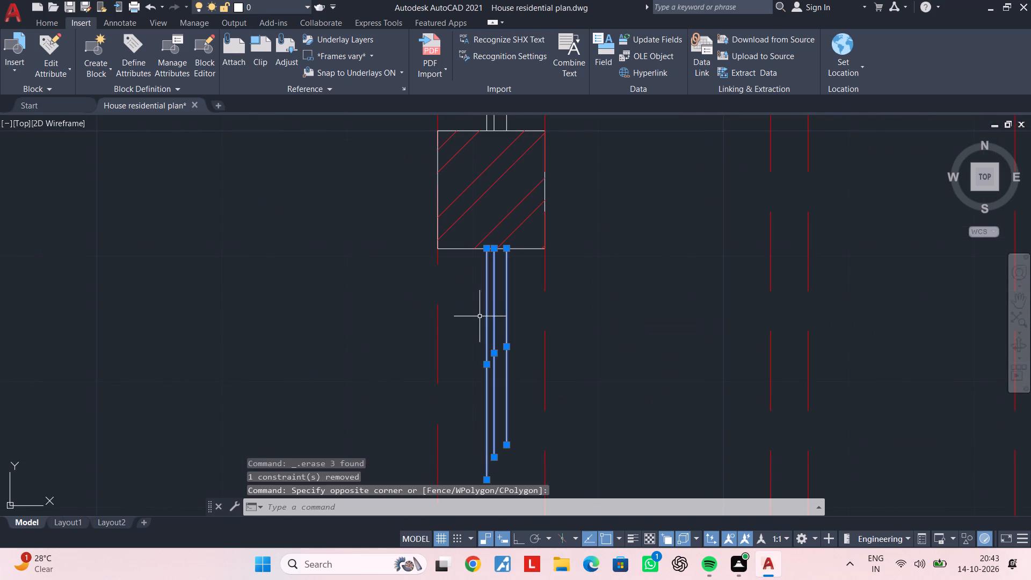
pyautogui.press('Delete')
pyautogui.scroll(-2, 480, 316)
pyautogui.moveTo(480, 318); pyautogui.dragTo(494, 412, button='middle')
pyautogui.scroll(2, 506, 306)
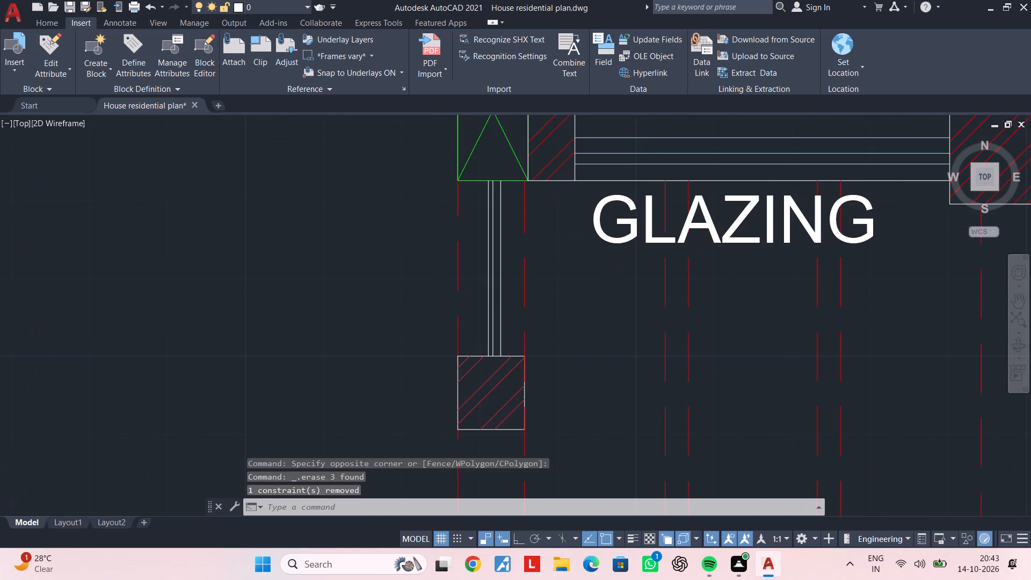
pyautogui.click(507, 304)
pyautogui.click(466, 310)
pyautogui.press('Delete')
# Erase the square hatched column on the side edge of the balcony in front of the staircase.
pyautogui.scroll(-3, 461, 330)
pyautogui.moveTo(461, 337); pyautogui.dragTo(466, 320, button='middle')
pyautogui.scroll(2, 469, 314)
pyautogui.click(397, 333)
pyautogui.click(568, 456)
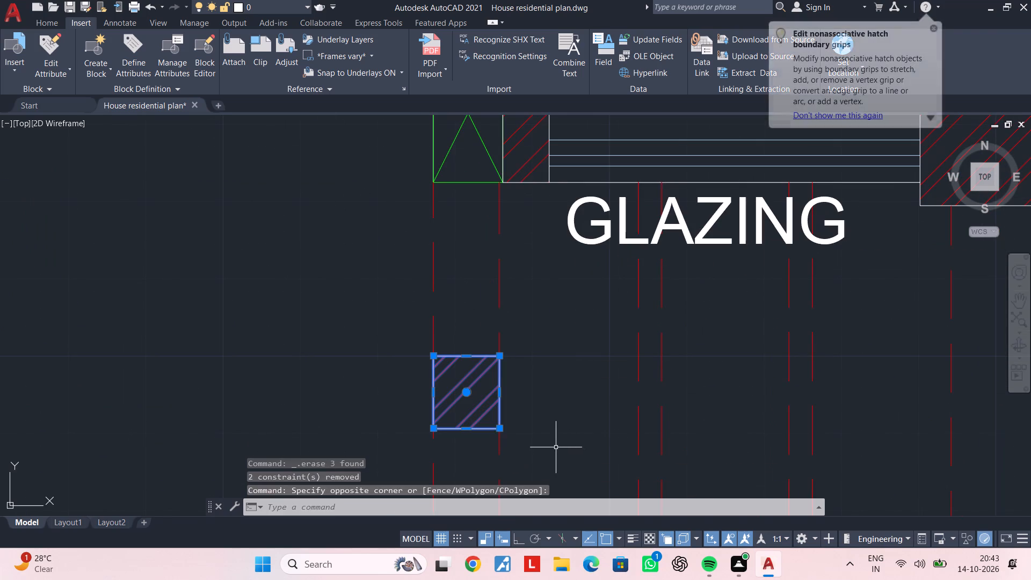
pyautogui.press('Delete')
# Erase the two vertical red dashed lines running forward from the green column beside the glazing.
pyautogui.scroll(-2, 531, 443)
pyautogui.moveTo(526, 415); pyautogui.dragTo(508, 360, button='middle')
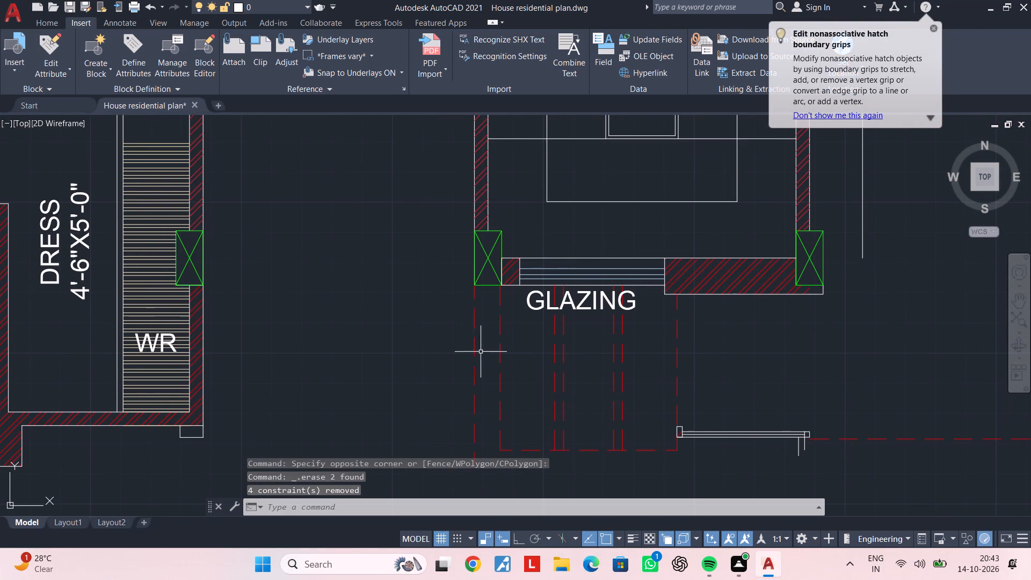
pyautogui.scroll(1, 481, 352)
pyautogui.click(472, 347)
pyautogui.click(424, 352)
pyautogui.press('Delete')
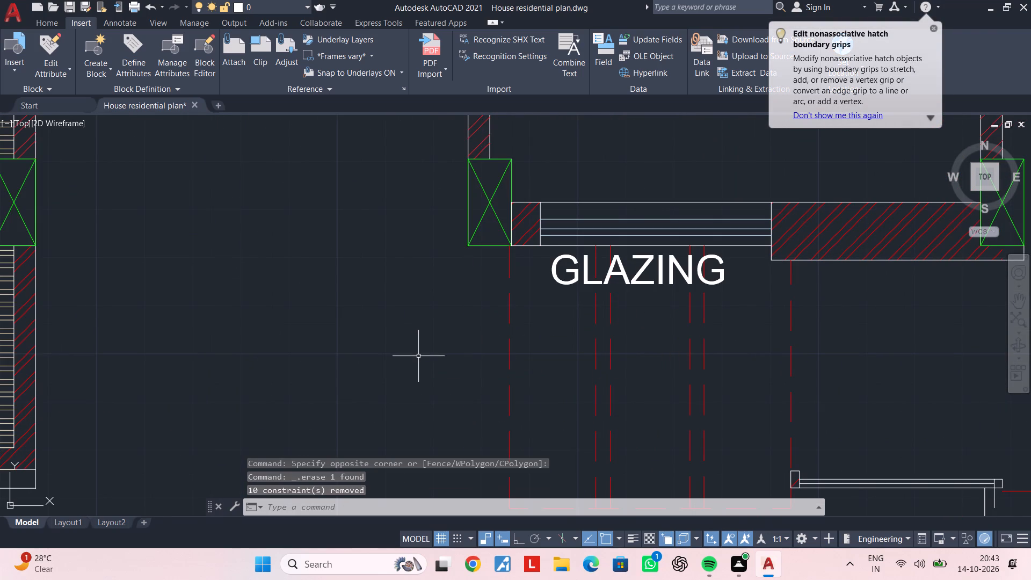
pyautogui.press('Escape')
pyautogui.press('Escape')
pyautogui.press('Escape')
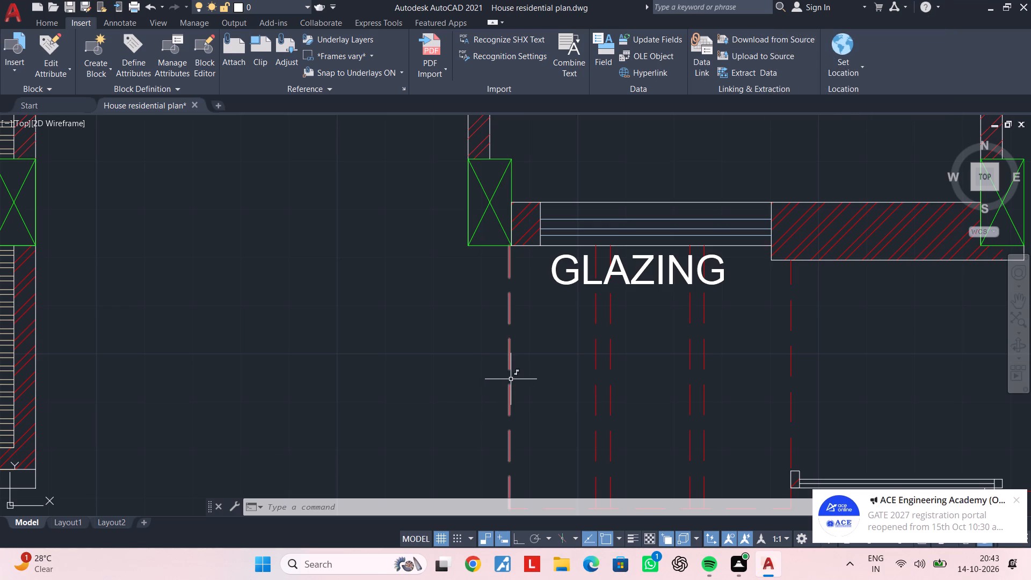
pyautogui.click(511, 379)
pyautogui.press('Delete')
pyautogui.press('Escape')
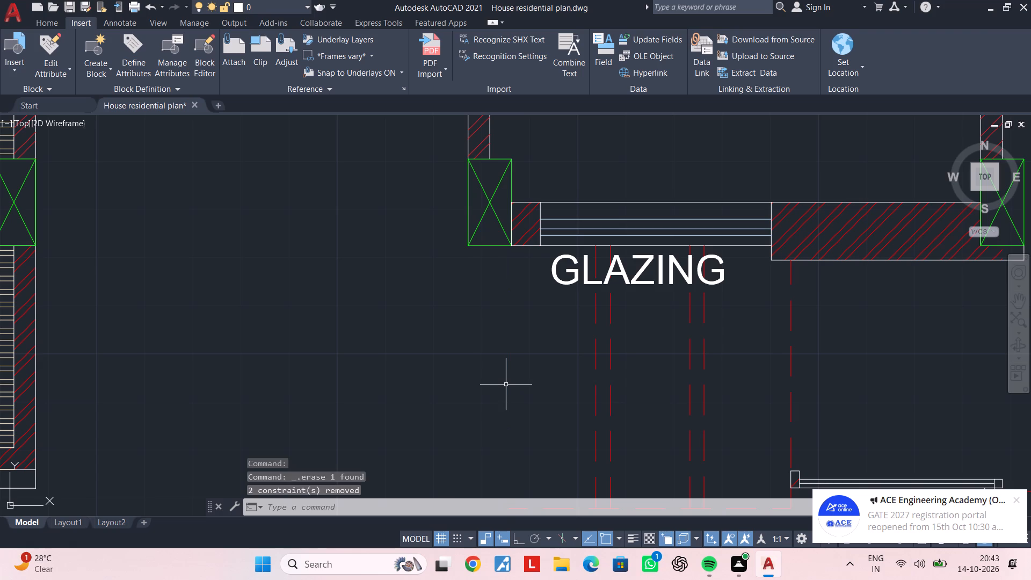
pyautogui.press('Escape')
pyautogui.press('Escape')
pyautogui.press('Escape')
pyautogui.moveTo(486, 382); pyautogui.dragTo(478, 382, button='middle')
pyautogui.press('Escape')
pyautogui.press('Escape')
# With Ortho on, draw a line straight forward from the green column's bottom-edge midpoint to just beyond the red dashed front line.
pyautogui.press('l')
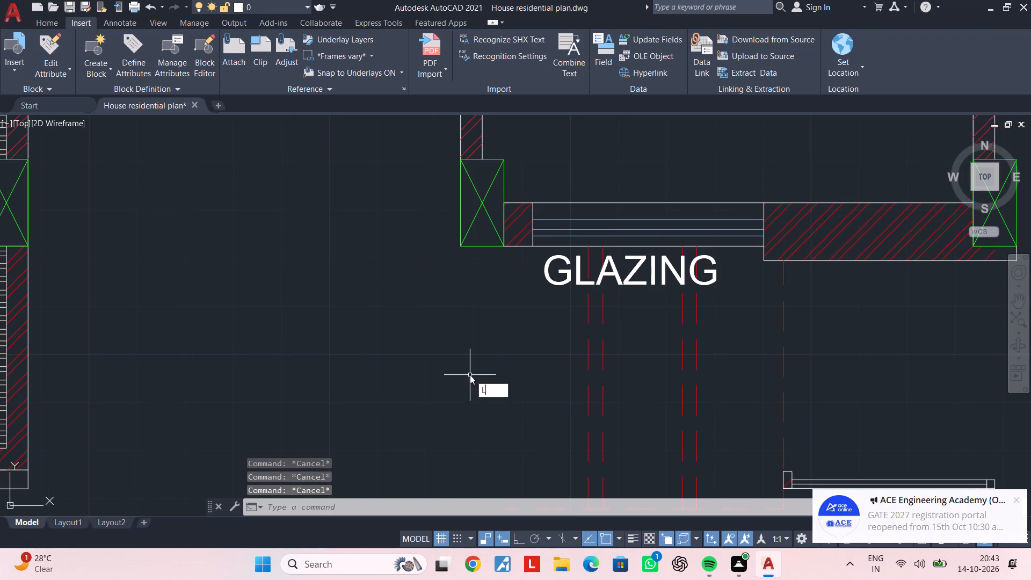
pyautogui.press('space')
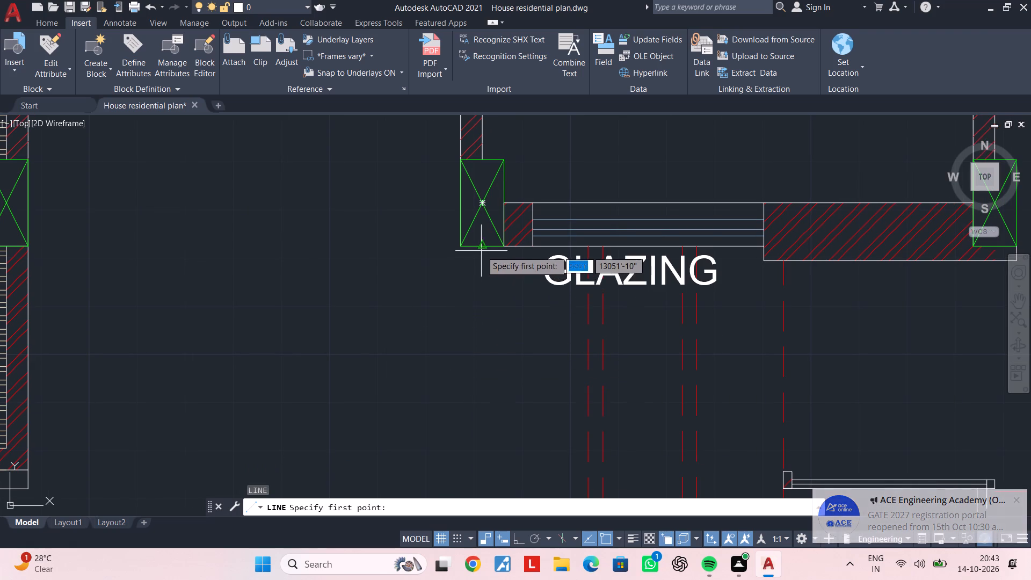
pyautogui.click(478, 248)
pyautogui.moveTo(476, 243); pyautogui.dragTo(476, 195, button='middle')
pyautogui.moveTo(495, 329); pyautogui.dragTo(474, 226, button='middle')
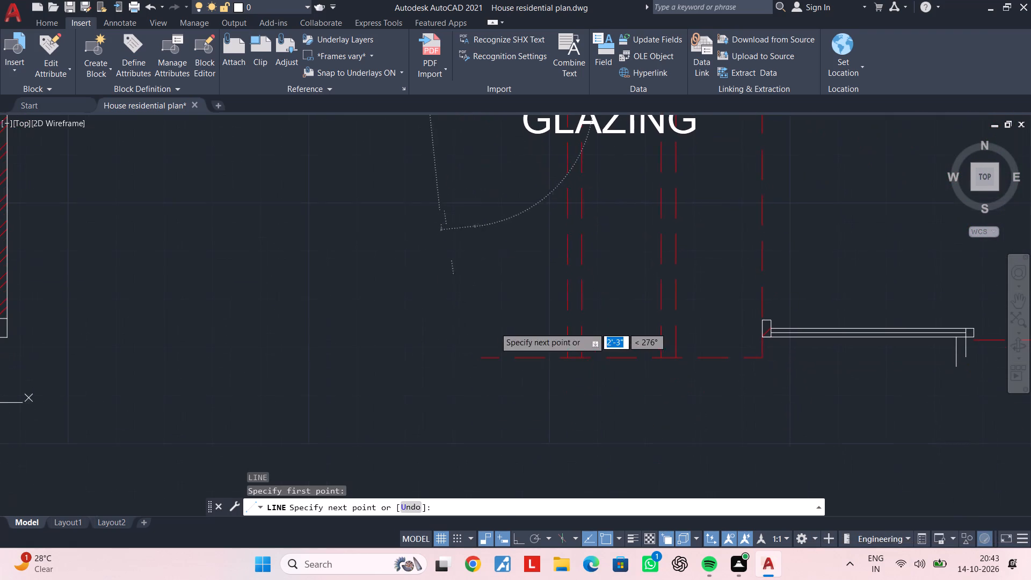
pyautogui.click(519, 545)
pyautogui.click(468, 406)
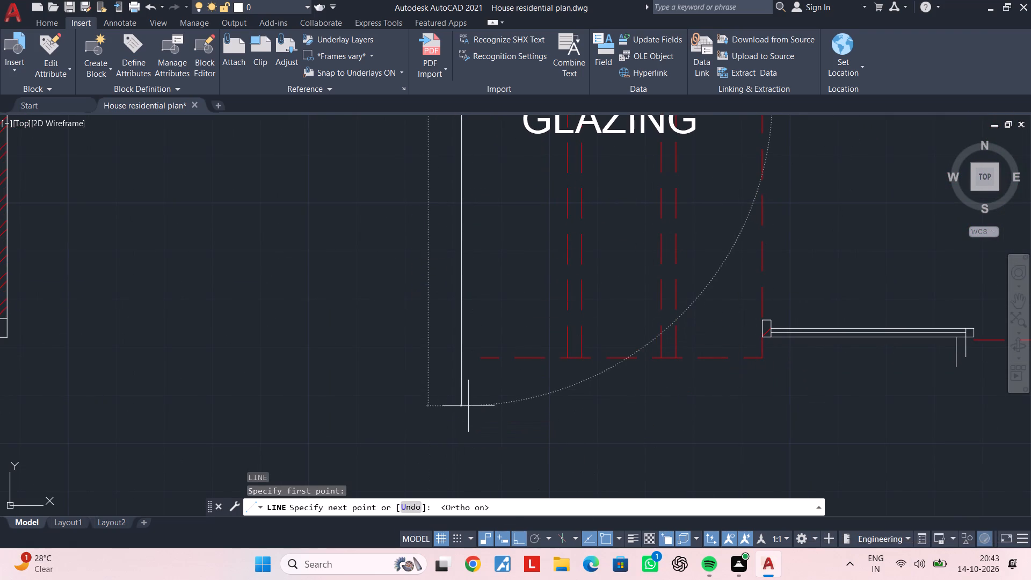
pyautogui.press('Escape')
pyautogui.press('Escape')
pyautogui.moveTo(585, 370); pyautogui.dragTo(382, 374, button='middle')
pyautogui.press('Escape')
pyautogui.scroll(-1, 427, 370)
pyautogui.moveTo(427, 370); pyautogui.dragTo(395, 419, button='middle')
pyautogui.press('Escape')
pyautogui.press('Escape')
pyautogui.press('Escape')
pyautogui.press('Escape')
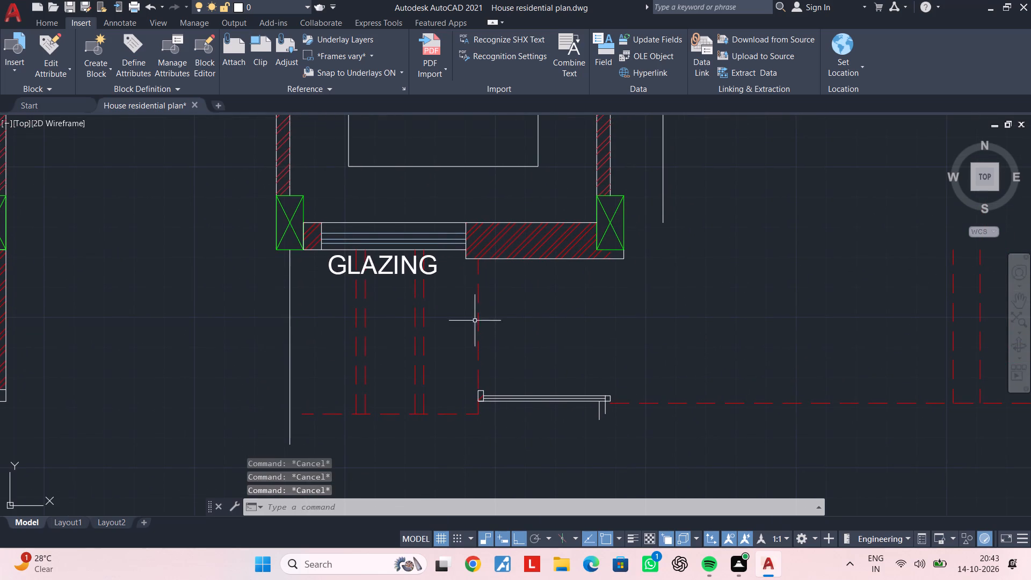
pyautogui.press('Escape')
pyautogui.press('Escape')
pyautogui.press('Escape')
# Erase the four red dashed lines below the GLAZING label, the dashed line by the small post and the dashed front line.
pyautogui.moveTo(454, 354); pyautogui.dragTo(556, 349, button='middle')
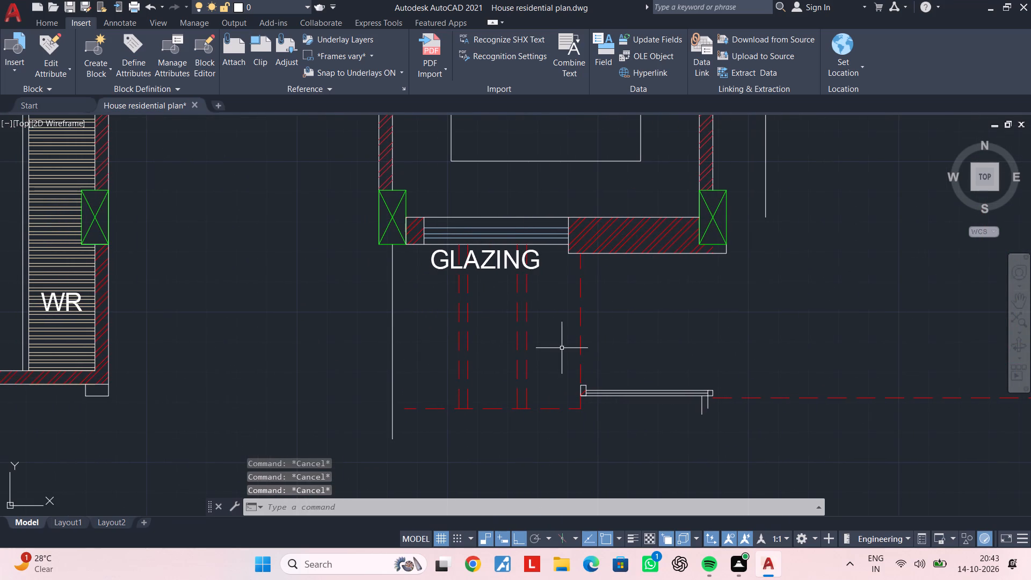
pyautogui.scroll(1, 463, 371)
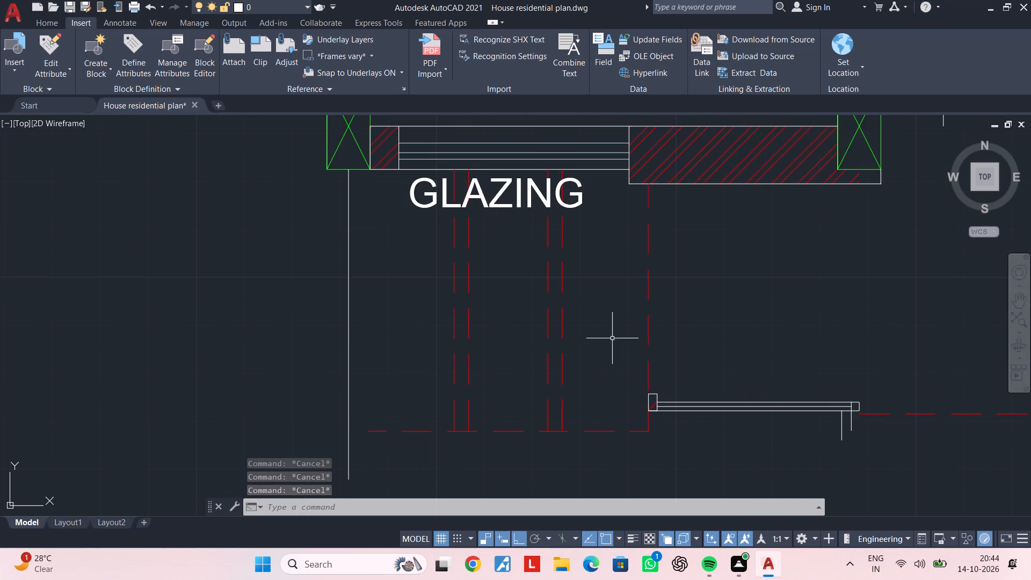
pyautogui.click(612, 338)
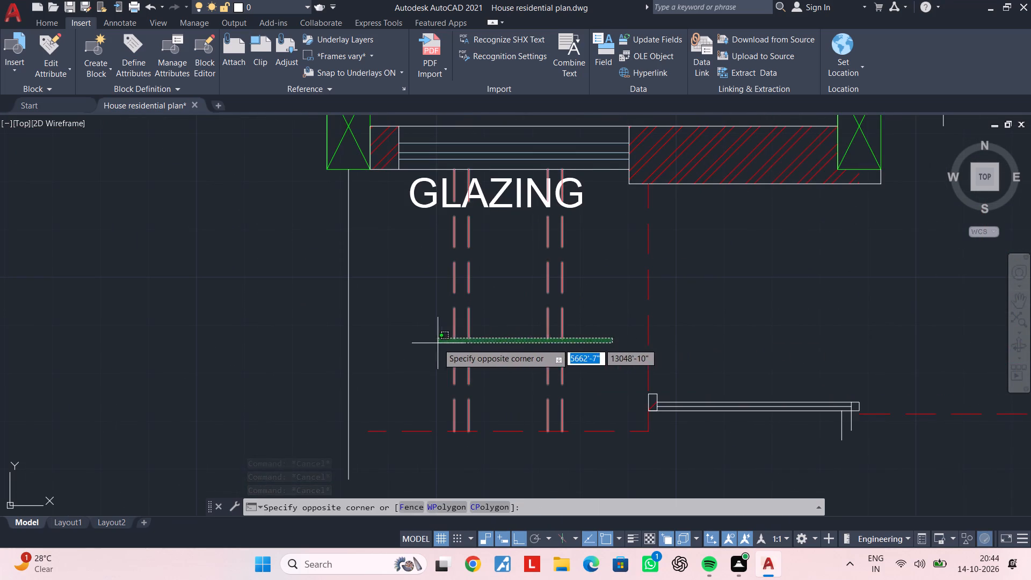
pyautogui.click(425, 343)
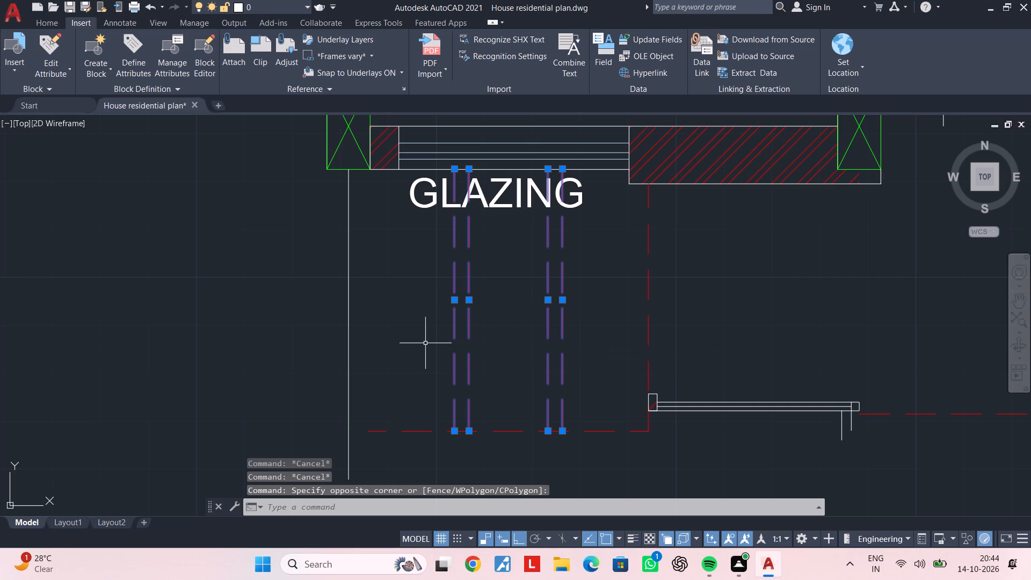
pyautogui.press('Delete')
pyautogui.moveTo(680, 329); pyautogui.dragTo(673, 331)
pyautogui.click(589, 344)
pyautogui.press('Delete')
pyautogui.click(602, 380)
pyautogui.click(533, 438)
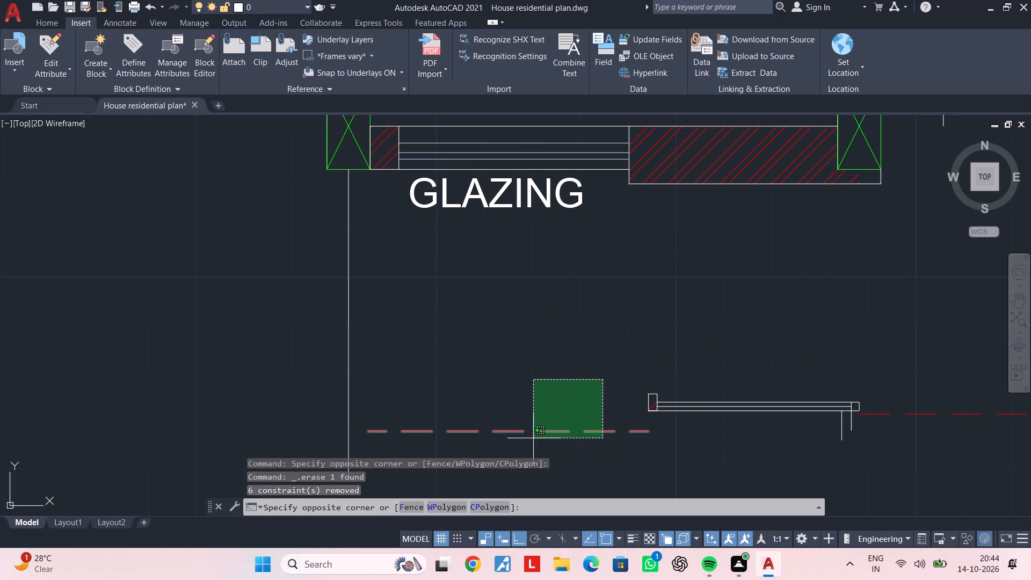
pyautogui.press('Delete')
# Erase the small hatched post at the end of the remaining front railing lines.
pyautogui.scroll(2, 635, 407)
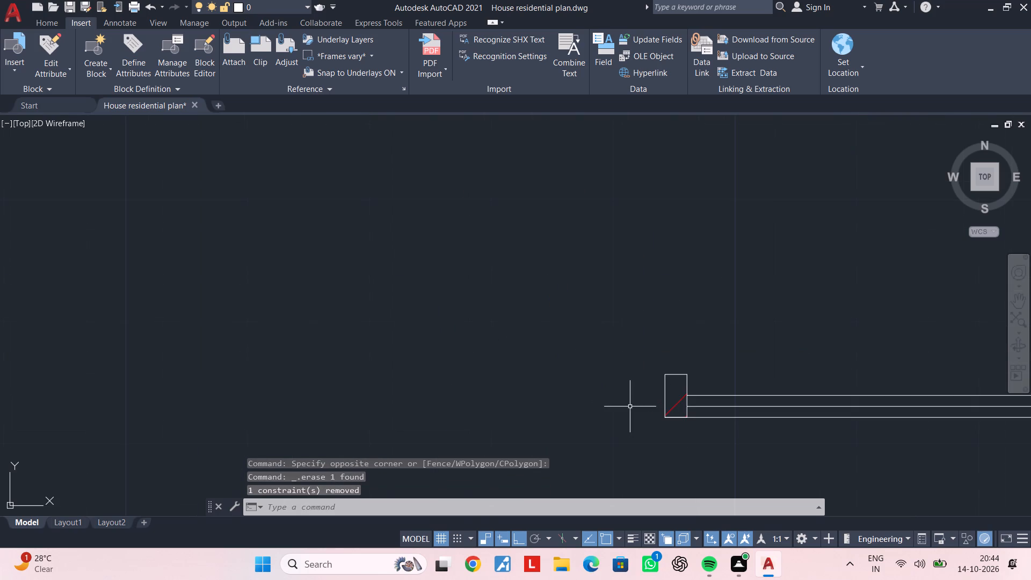
pyautogui.click(644, 354)
pyautogui.click(696, 438)
pyautogui.press('Delete')
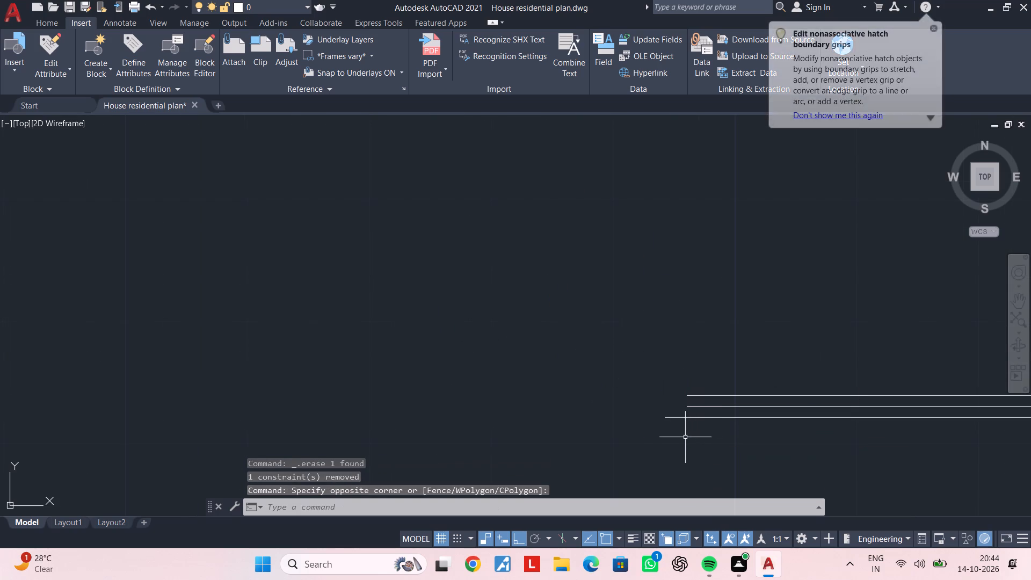
# With Ortho on, draw a line straight forward from the hatched wall's front edge beside the glazing to the outer front railing line.
pyautogui.scroll(-2, 695, 432)
pyautogui.moveTo(692, 422); pyautogui.dragTo(592, 403, button='middle')
pyautogui.moveTo(579, 291); pyautogui.dragTo(569, 342, button='middle')
pyautogui.press('Escape')
pyautogui.press('Escape')
pyautogui.press('Escape')
pyautogui.press('Escape')
pyautogui.press('Escape')
pyautogui.press('Escape')
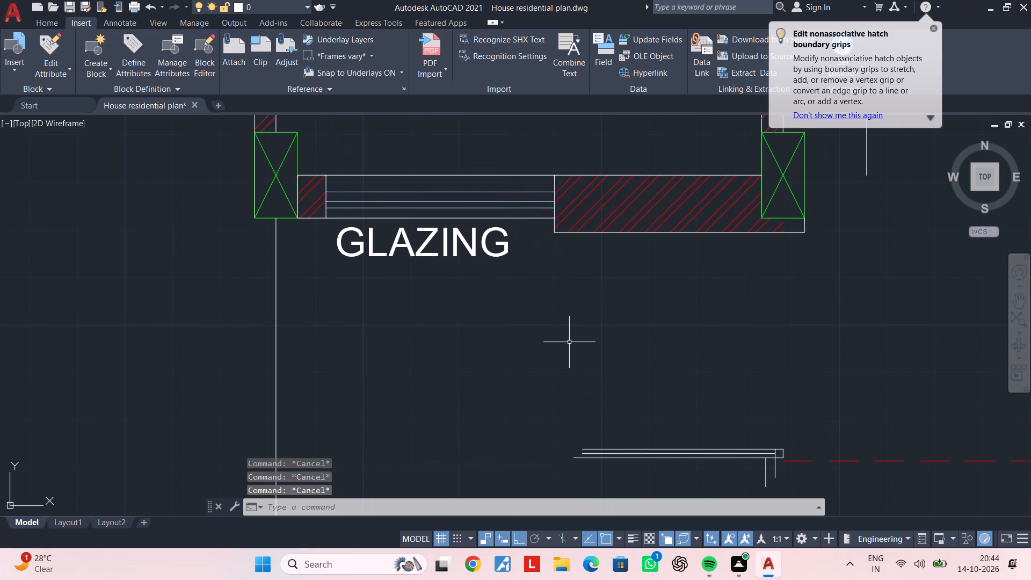
pyautogui.write('L')
pyautogui.press('space')
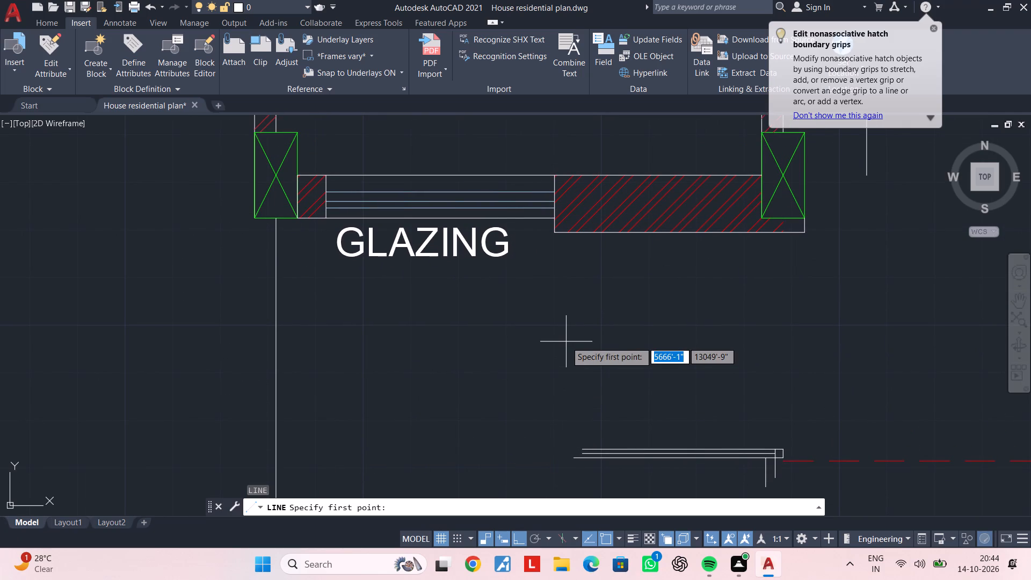
pyautogui.click(572, 235)
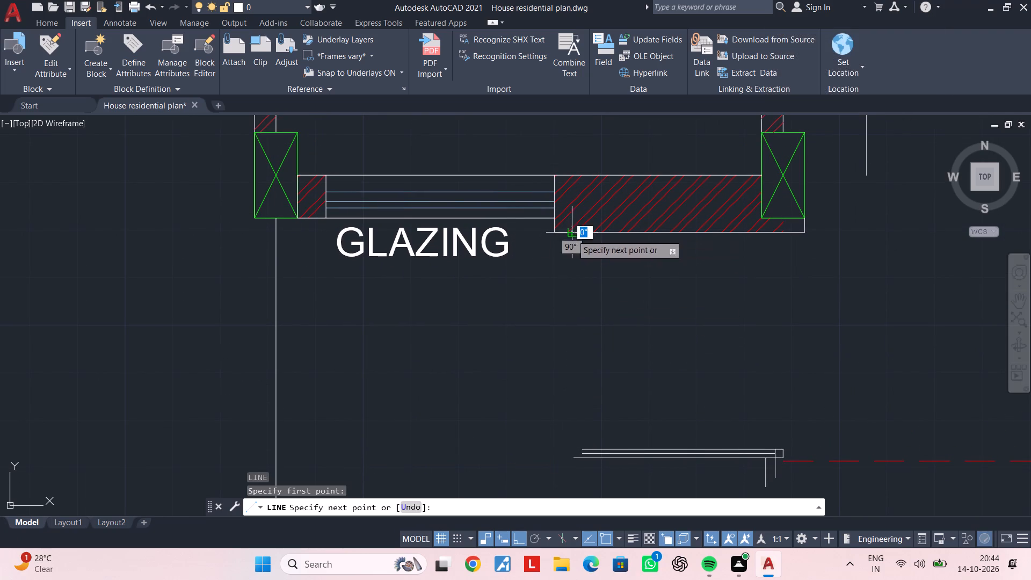
pyautogui.scroll(1, 576, 465)
pyautogui.click(569, 448)
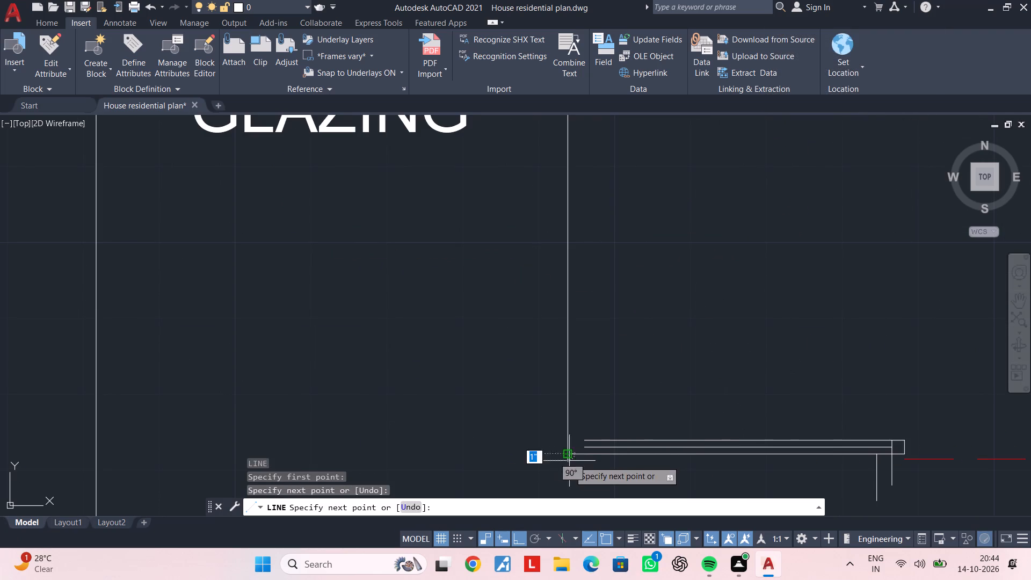
pyautogui.press('Escape')
pyautogui.press('Escape')
# Fillet the new line and the outer front railing line at zero radius to make a sharp corner.
pyautogui.scroll(-1, 599, 460)
pyautogui.scroll(2, 590, 460)
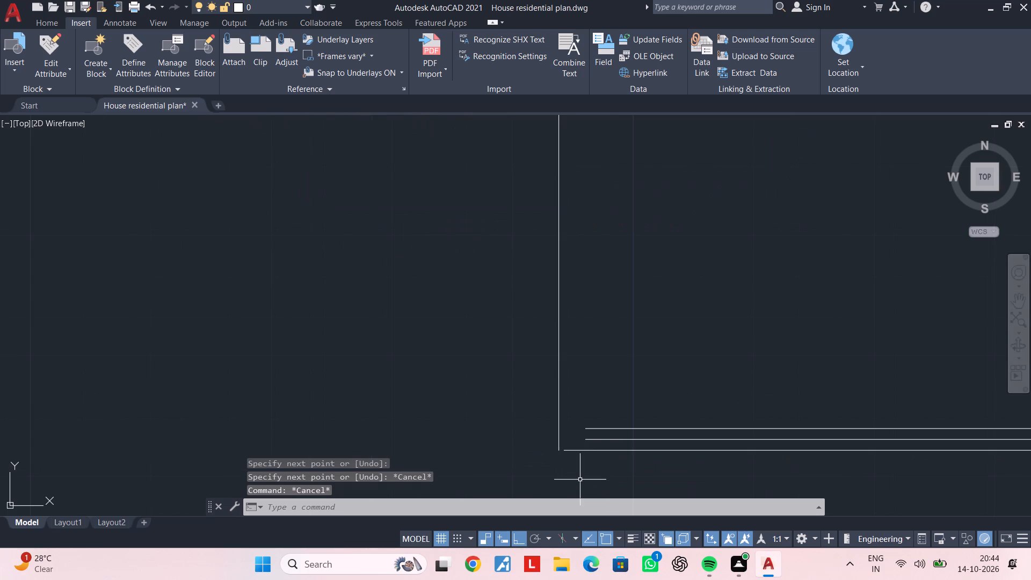
pyautogui.write('F')
pyautogui.press('space')
pyautogui.click(577, 452)
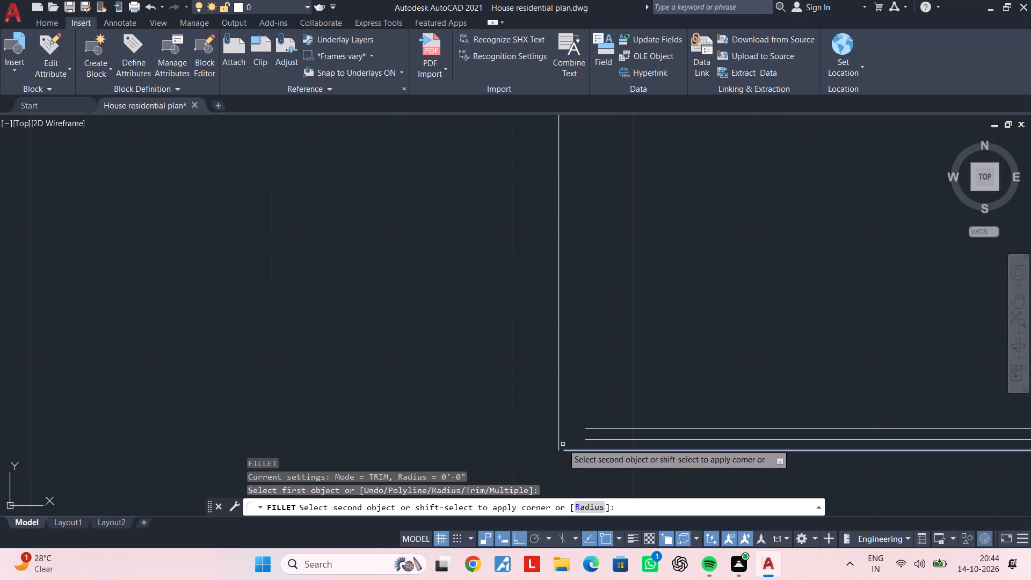
pyautogui.click(558, 442)
pyautogui.press('Escape')
# Draw the railing's inner side line, about 3'-10" long, from the inner front railing line's end back to the hatched wall.
pyautogui.scroll(-1, 585, 370)
pyautogui.moveTo(591, 375); pyautogui.dragTo(585, 441, button='middle')
pyautogui.scroll(-2, 585, 423)
pyautogui.moveTo(585, 423); pyautogui.dragTo(581, 403, button='middle')
pyautogui.press('Escape')
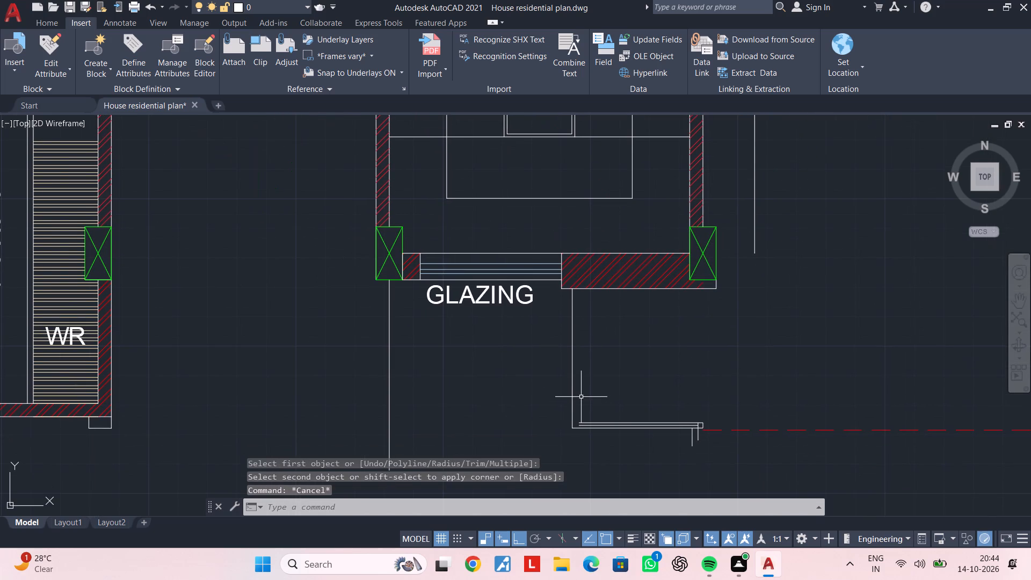
pyautogui.press('Escape')
pyautogui.press('Escape')
pyautogui.press('Escape')
pyautogui.press('Escape')
pyautogui.press('Escape')
pyautogui.scroll(2, 572, 397)
pyautogui.moveTo(603, 392); pyautogui.dragTo(578, 392, button='middle')
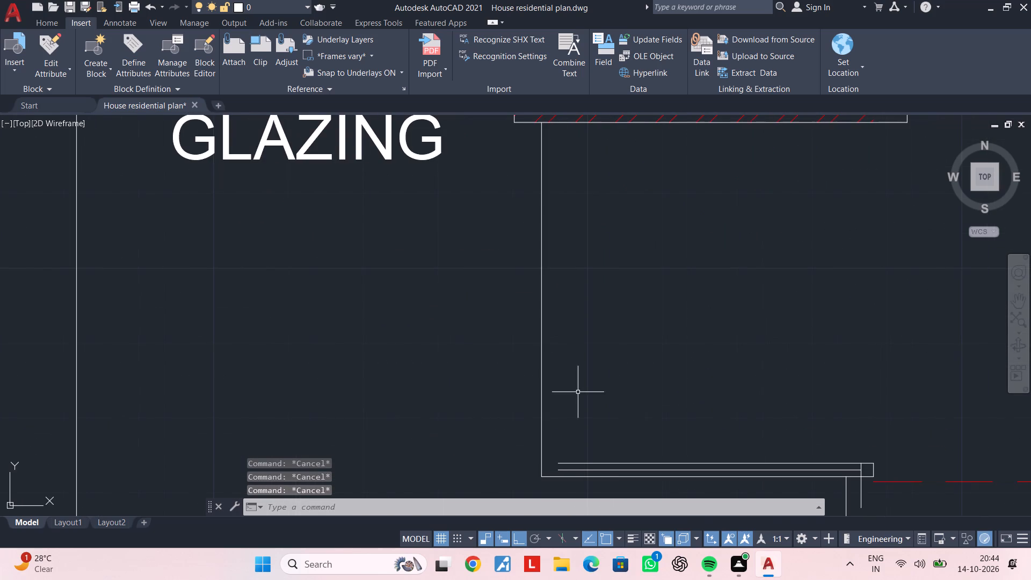
pyautogui.press('Escape')
pyautogui.press('Escape')
pyautogui.write('L')
pyautogui.press('space')
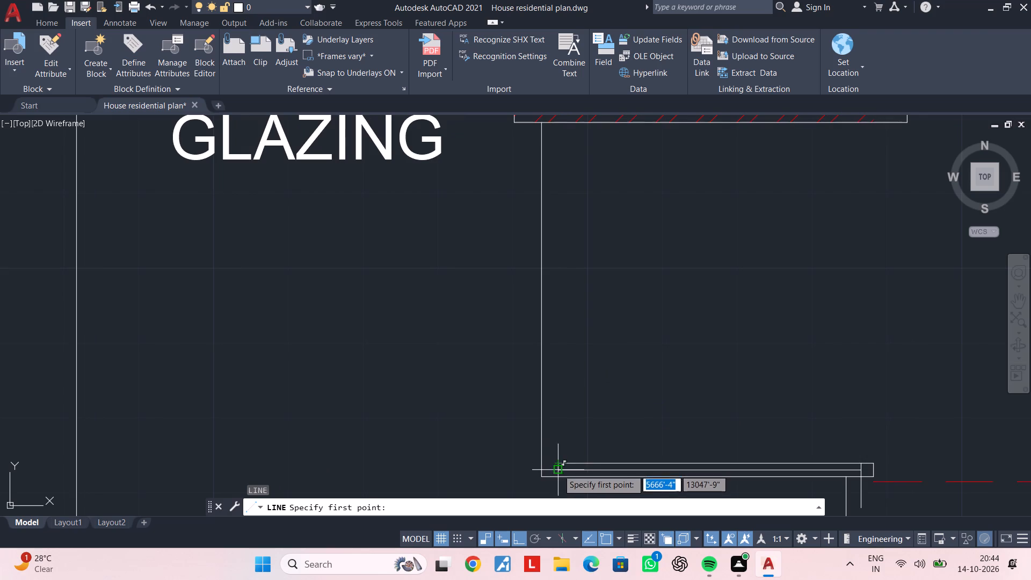
pyautogui.scroll(2, 557, 470)
pyautogui.click(557, 454)
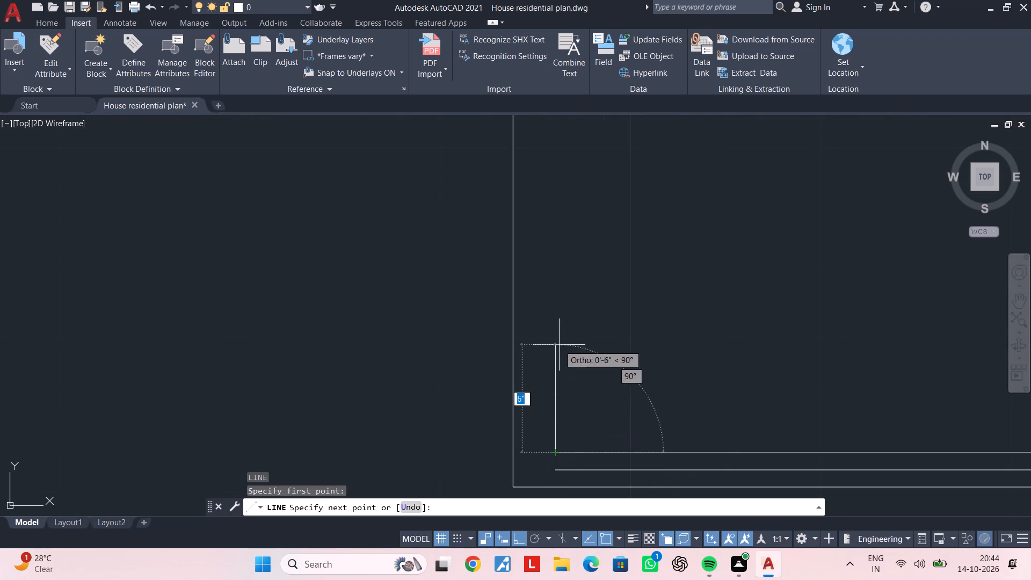
pyautogui.scroll(-1, 560, 337)
pyautogui.moveTo(560, 337); pyautogui.dragTo(551, 443, button='middle')
pyautogui.moveTo(539, 253); pyautogui.dragTo(528, 432, button='middle')
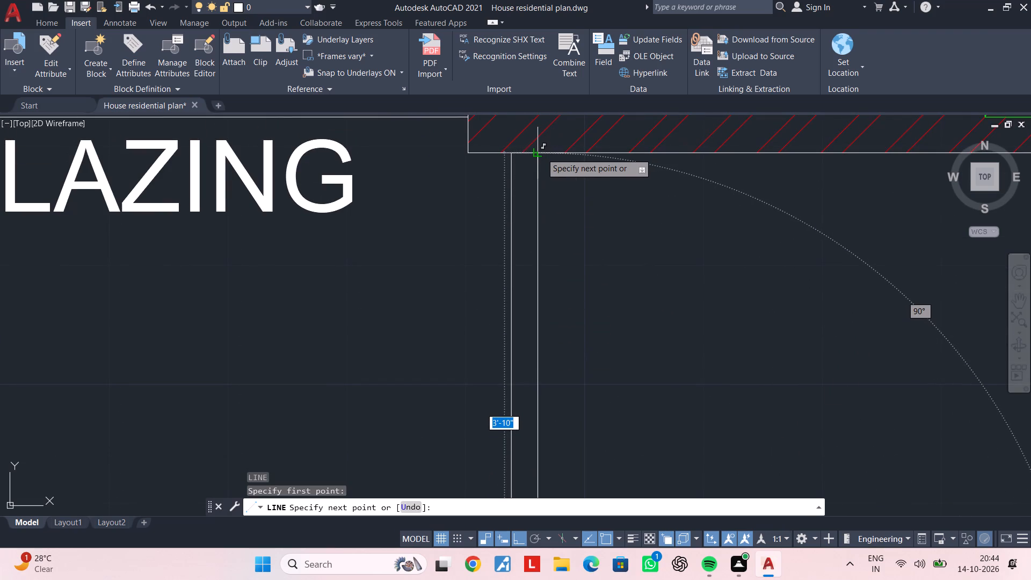
pyautogui.click(540, 153)
pyautogui.press('Escape')
pyautogui.press('Escape')
# Draw a middle line between the two side railing lines, running back to the hatched wall's front edge.
pyautogui.scroll(-1, 552, 329)
pyautogui.press('Escape')
pyautogui.moveTo(556, 392); pyautogui.dragTo(543, 218, button='middle')
pyautogui.scroll(-1, 543, 277)
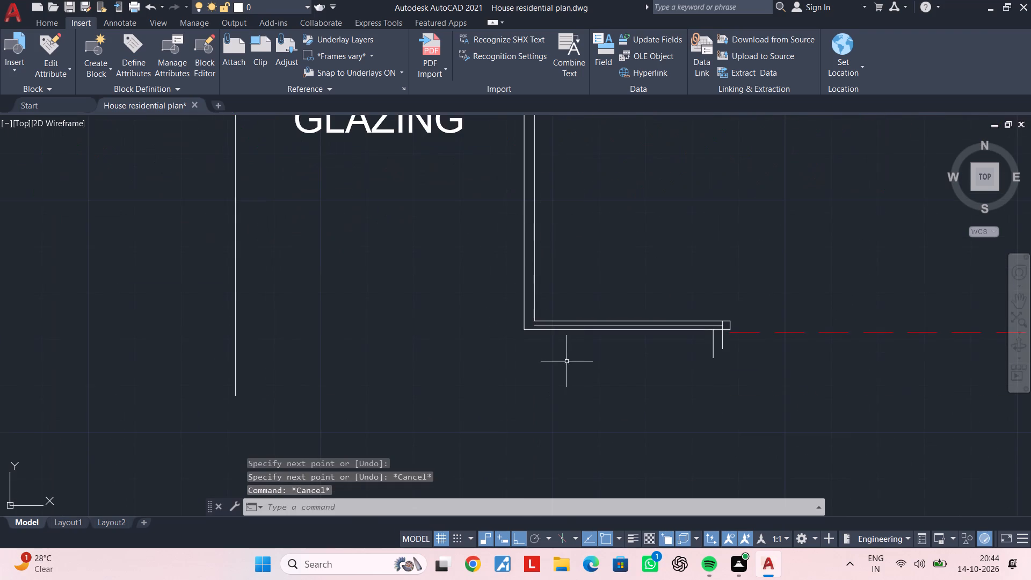
pyautogui.scroll(3, 543, 329)
pyautogui.moveTo(512, 331); pyautogui.dragTo(574, 387, button='middle')
pyautogui.press('space')
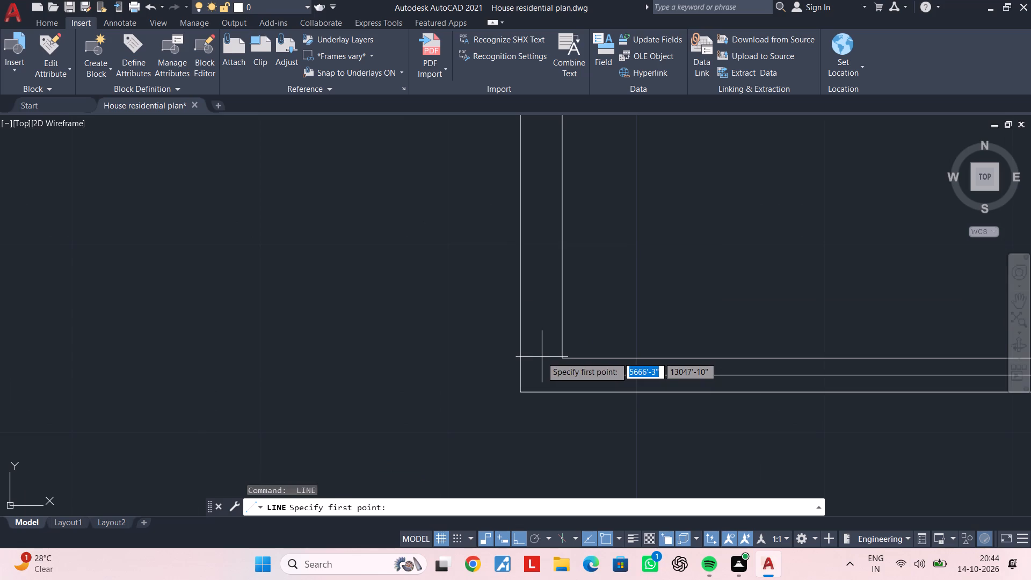
pyautogui.click(539, 358)
pyautogui.moveTo(542, 162); pyautogui.dragTo(547, 309, button='middle')
pyautogui.scroll(-1, 541, 158)
pyautogui.moveTo(541, 158); pyautogui.dragTo(542, 331, button='middle')
pyautogui.moveTo(529, 170); pyautogui.dragTo(533, 239, button='middle')
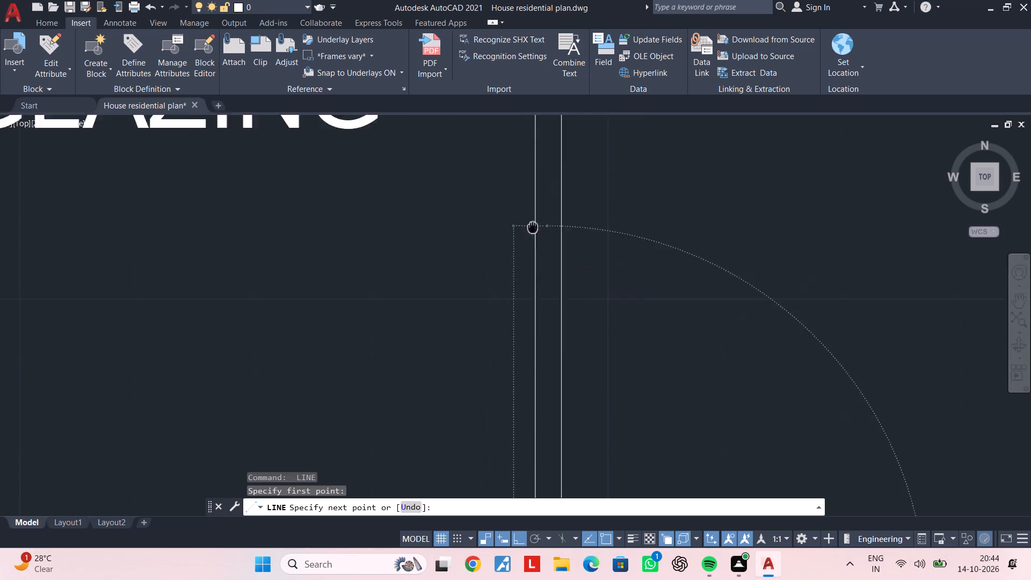
pyautogui.moveTo(533, 239); pyautogui.dragTo(527, 367, button='middle')
pyautogui.click(540, 208)
pyautogui.press('Escape')
pyautogui.scroll(-2, 575, 318)
pyautogui.press('Escape')
pyautogui.press('Escape')
# Fillet the middle side line and the middle front railing line into a sharp zero-radius corner.
pyautogui.moveTo(579, 359); pyautogui.dragTo(543, 217, button='middle')
pyautogui.press('Escape')
pyautogui.scroll(2, 541, 327)
pyautogui.moveTo(511, 362); pyautogui.dragTo(523, 318, button='middle')
pyautogui.press('Escape')
pyautogui.press('Escape')
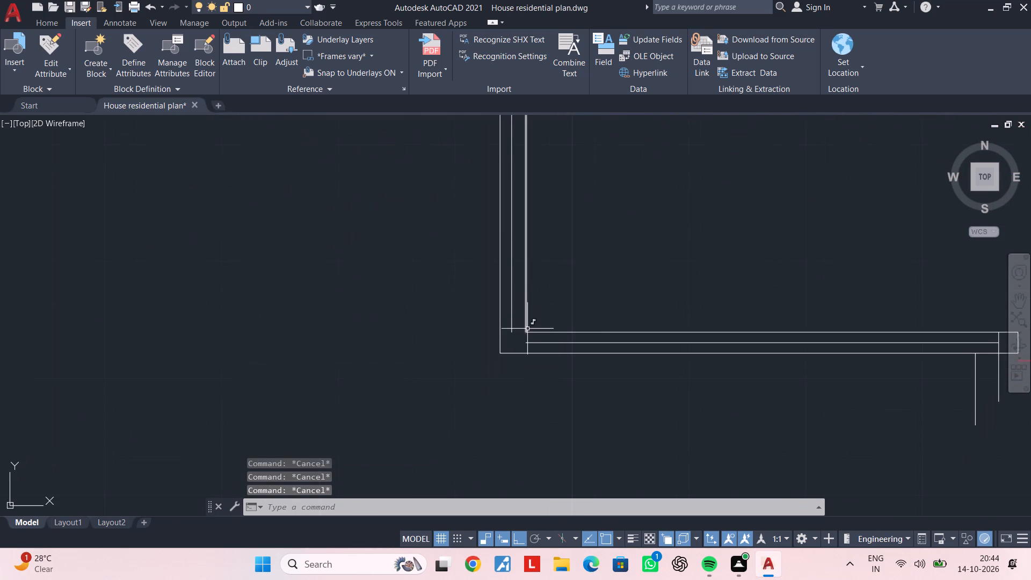
pyautogui.press('f')
pyautogui.press('space')
pyautogui.click(528, 343)
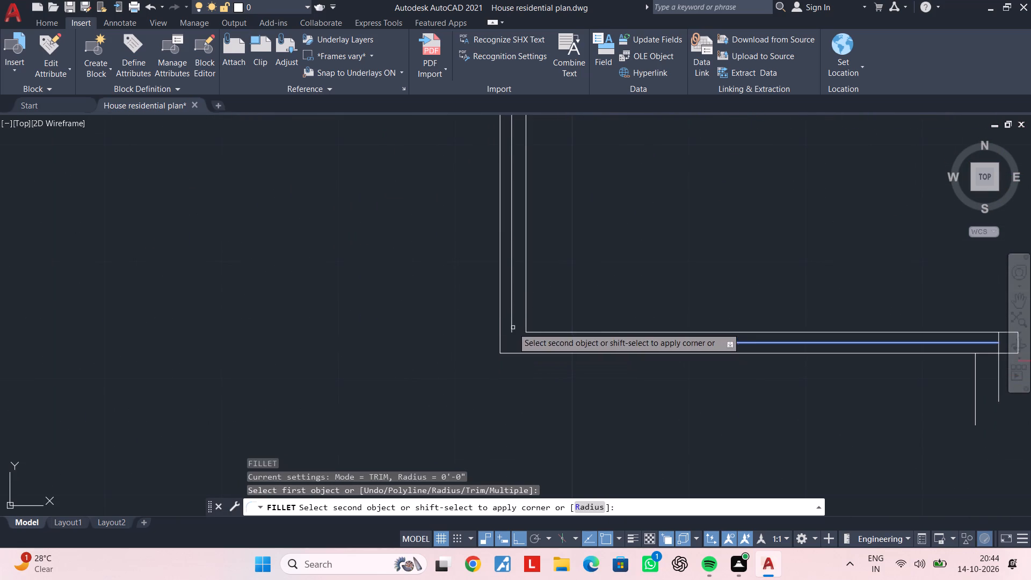
pyautogui.click(512, 327)
pyautogui.press('Escape')
# Trim away the two short vertical stubs and the small end box at the far end of the front railing lines.
pyautogui.scroll(-3, 553, 342)
pyautogui.moveTo(579, 346); pyautogui.dragTo(535, 349, button='middle')
pyautogui.press('Escape')
pyautogui.press('Escape')
pyautogui.moveTo(604, 353); pyautogui.dragTo(525, 353, button='middle')
pyautogui.scroll(2, 591, 374)
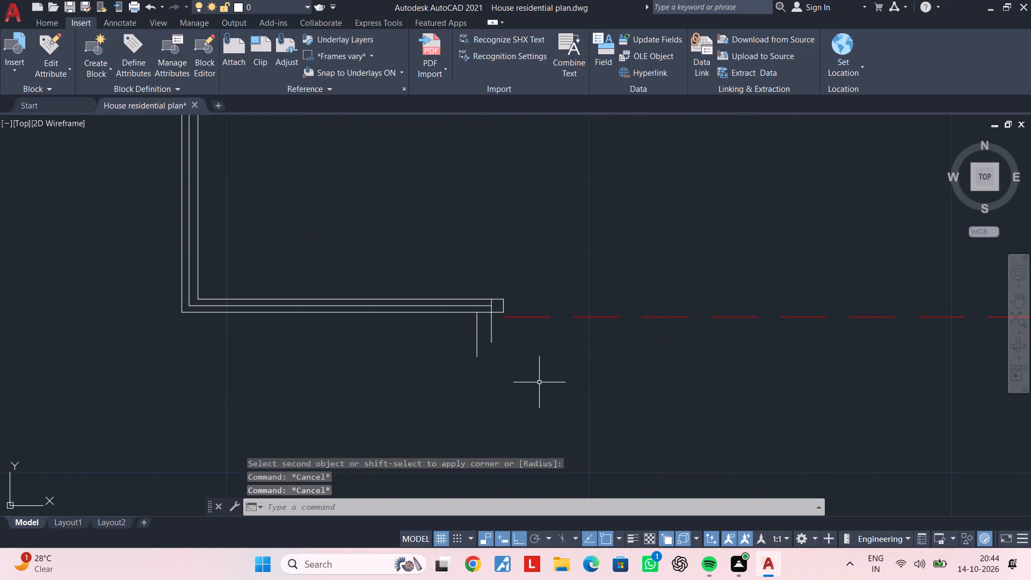
pyautogui.write('TR')
pyautogui.press('space')
pyautogui.scroll(2, 516, 339)
pyautogui.click(505, 330)
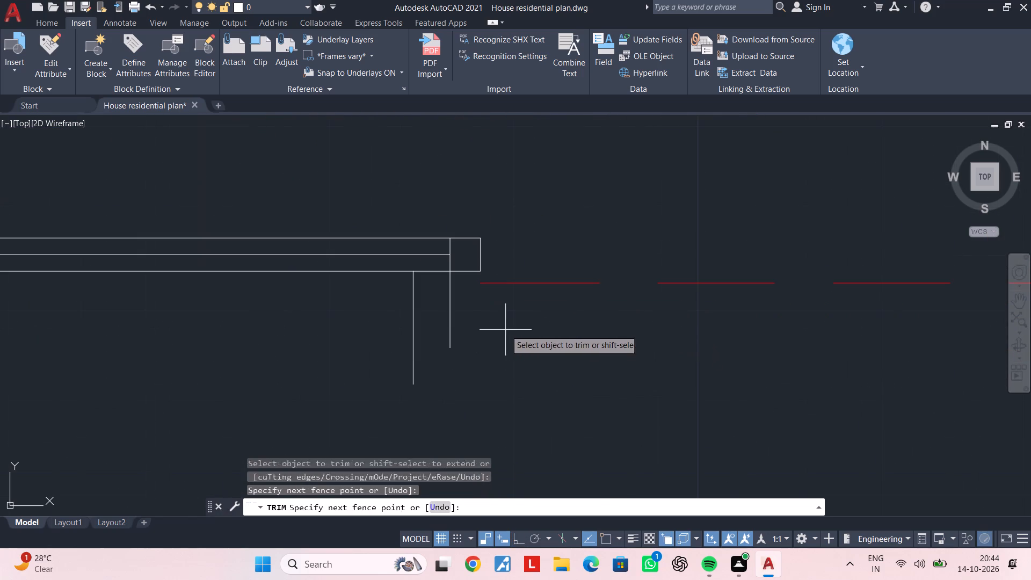
pyautogui.click(391, 338)
pyautogui.click(480, 250)
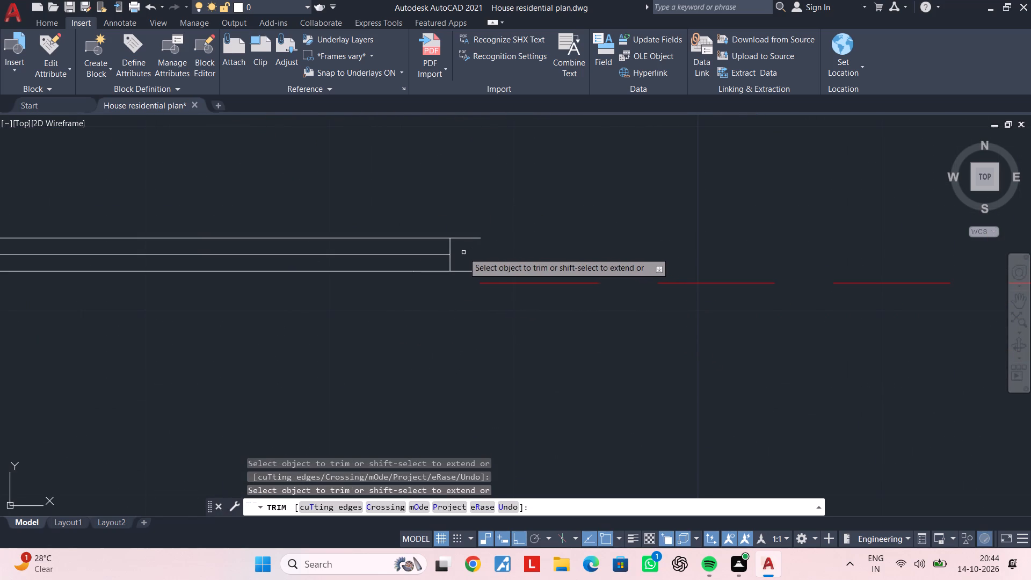
pyautogui.click(452, 249)
pyautogui.click(450, 260)
pyautogui.press('Escape')
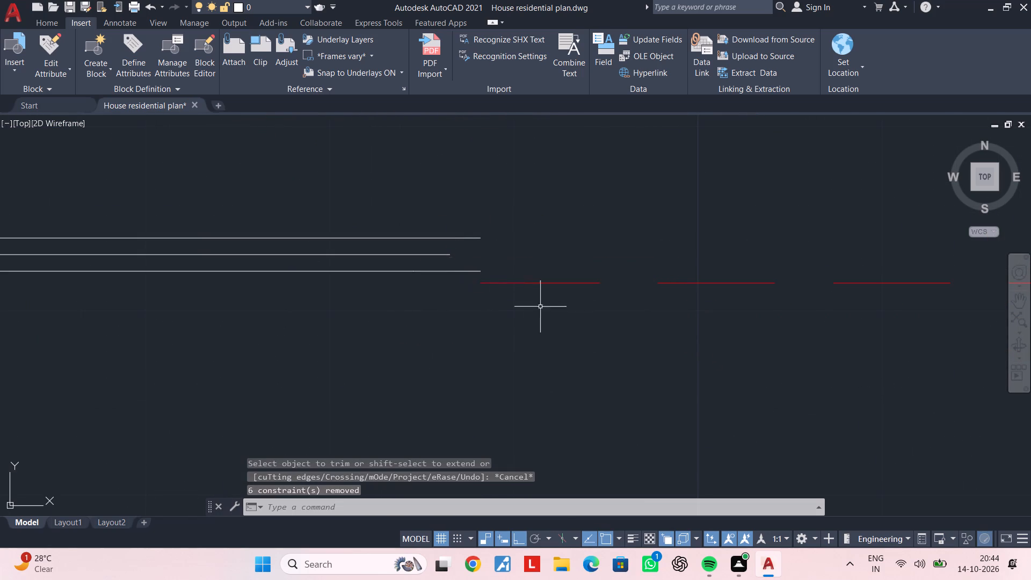
# Extend the three front railing lines to the first vertical red dashed line.
pyautogui.scroll(-2, 550, 313)
pyautogui.moveTo(583, 330); pyautogui.dragTo(456, 343, button='middle')
pyautogui.press('Escape')
pyautogui.scroll(-1, 569, 342)
pyautogui.write('EX')
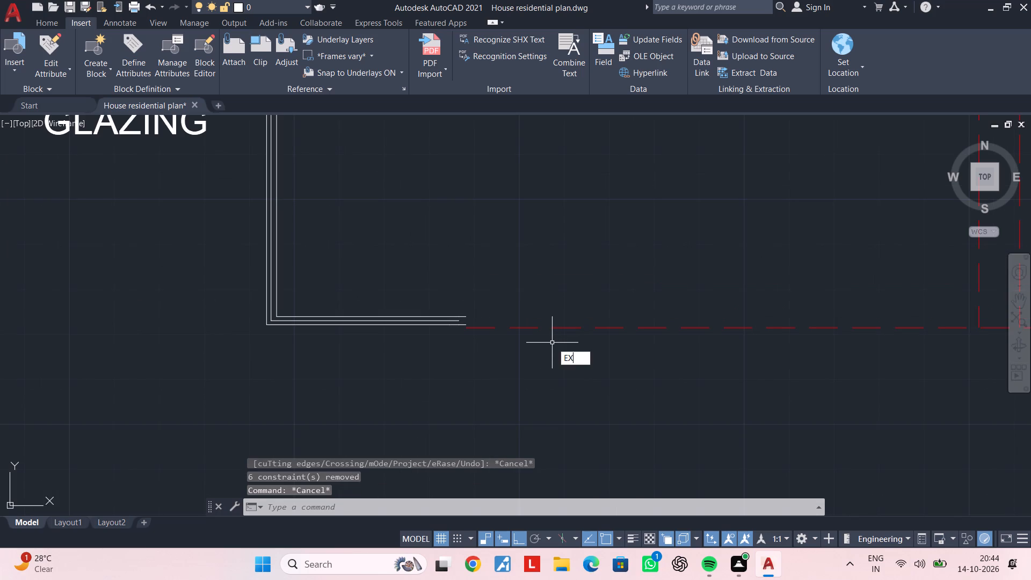
pyautogui.press('space')
pyautogui.click(442, 285)
pyautogui.click(443, 390)
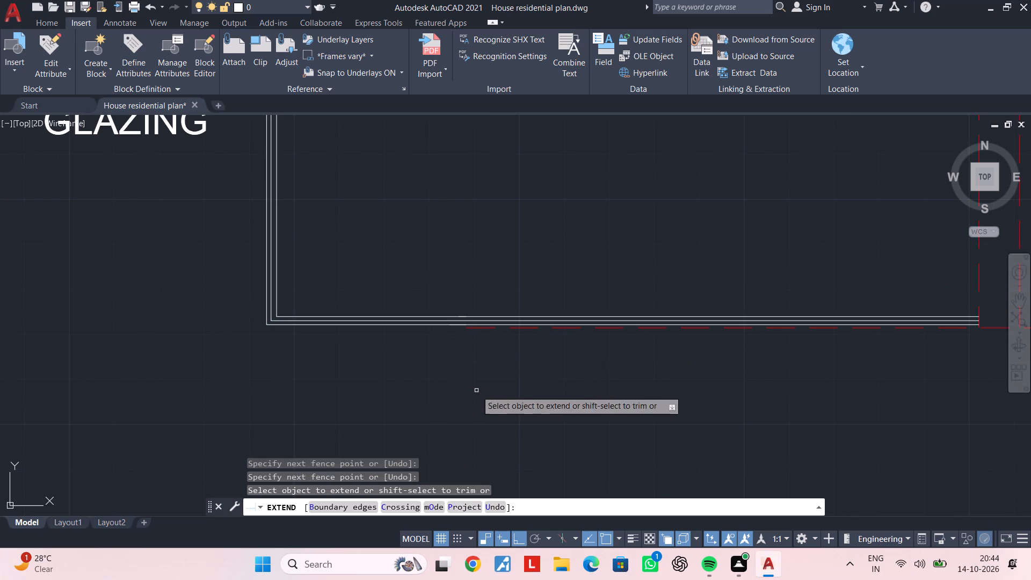
# Extend the three front railing lines past both vertical red dashed lines to the short vertical wall line.
pyautogui.moveTo(754, 382); pyautogui.dragTo(307, 392, button='middle')
pyautogui.scroll(-2, 513, 372)
pyautogui.moveTo(513, 372); pyautogui.dragTo(474, 390, button='middle')
pyautogui.scroll(2, 459, 373)
pyautogui.click(497, 351)
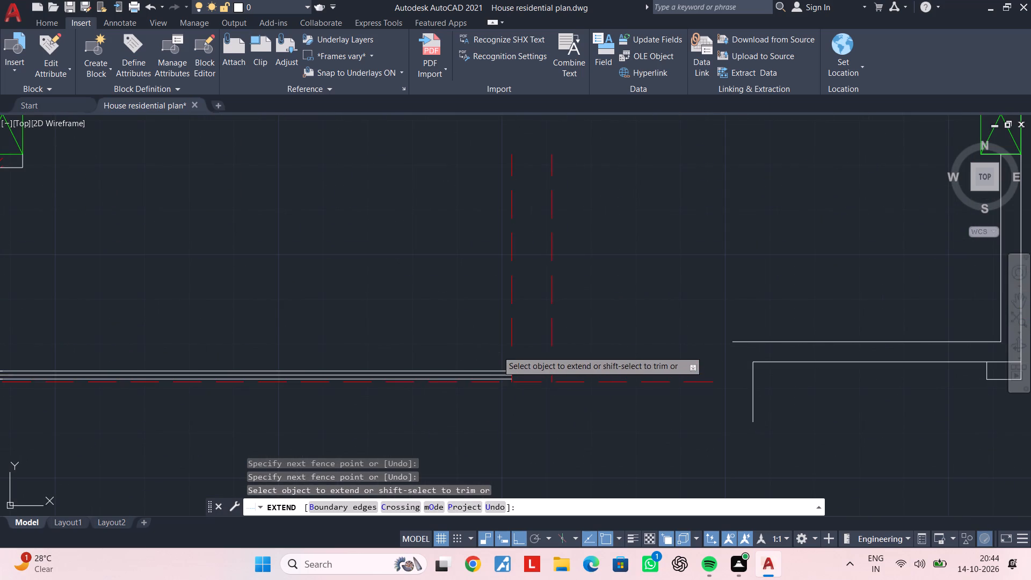
pyautogui.click(481, 446)
pyautogui.scroll(2, 550, 368)
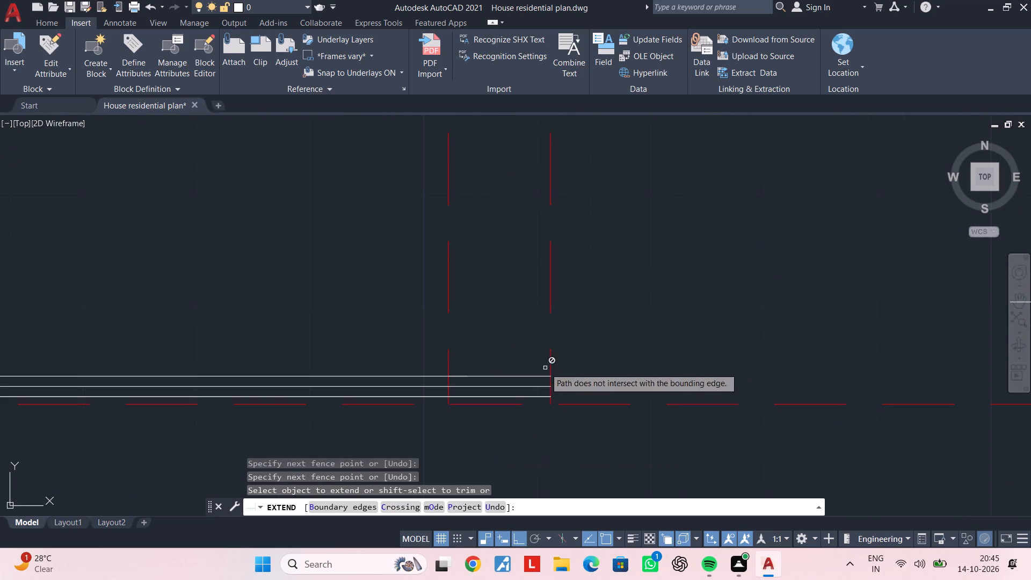
pyautogui.click(543, 368)
pyautogui.scroll(2, 542, 400)
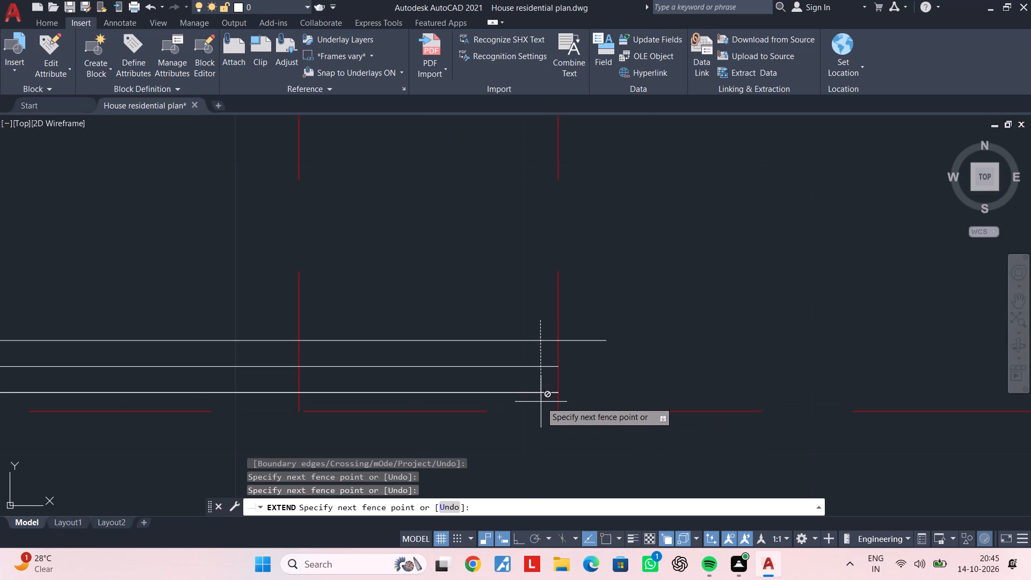
pyautogui.click(541, 402)
pyautogui.click(541, 320)
pyautogui.scroll(-3, 528, 411)
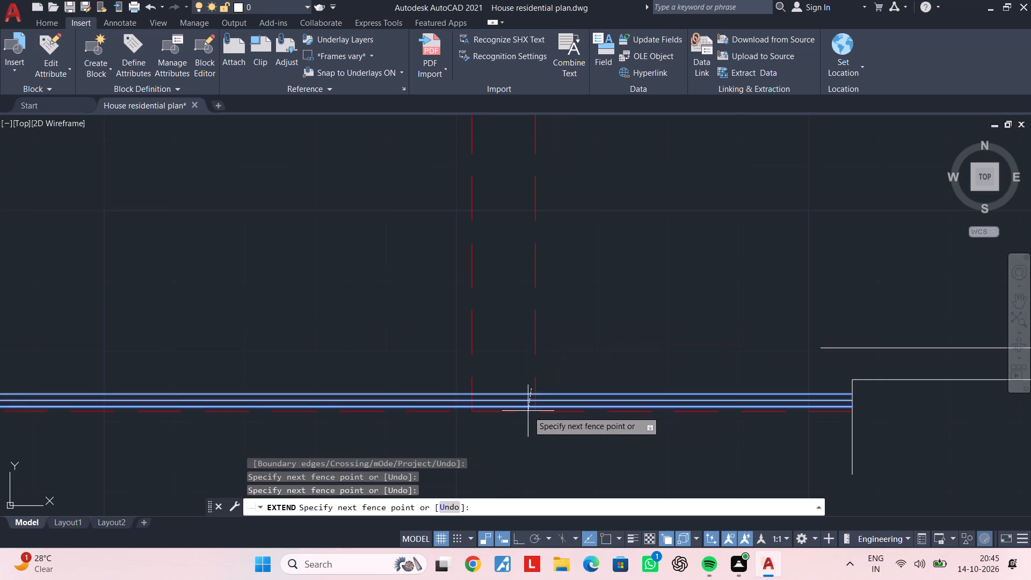
pyautogui.click(528, 411)
pyautogui.moveTo(692, 363); pyautogui.dragTo(460, 350, button='middle')
pyautogui.moveTo(582, 403); pyautogui.dragTo(425, 408, button='middle')
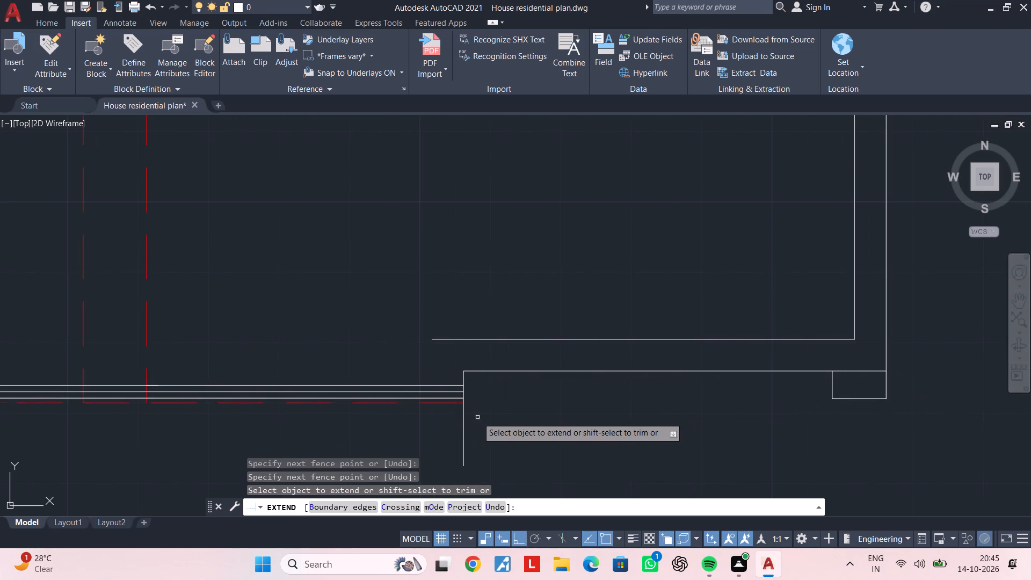
# Extend the three front railing lines beyond the short vertical wall line to the small box at the outer wall corner.
pyautogui.scroll(3, 446, 390)
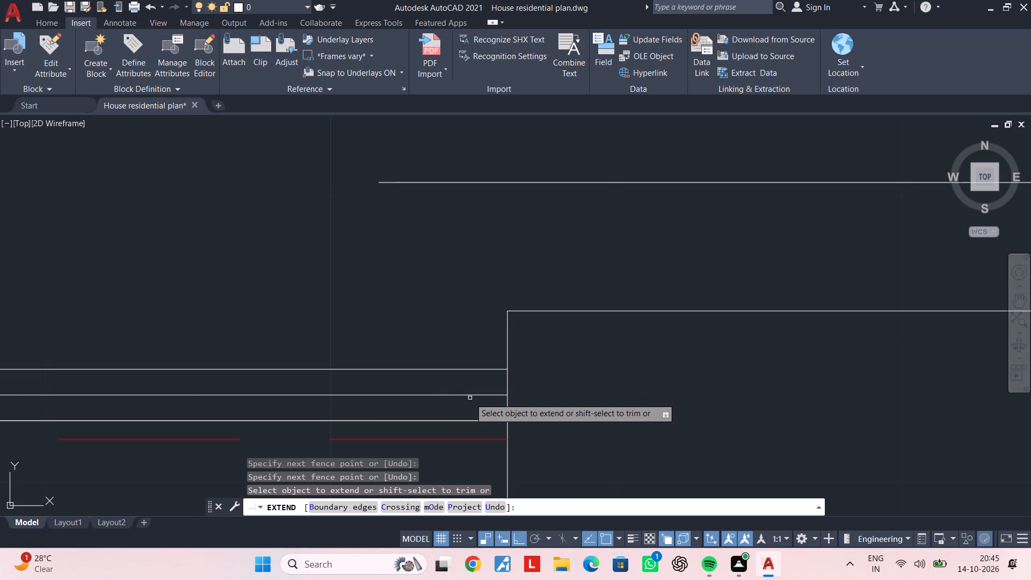
pyautogui.scroll(-5, 471, 398)
pyautogui.moveTo(471, 398); pyautogui.dragTo(486, 379, button='middle')
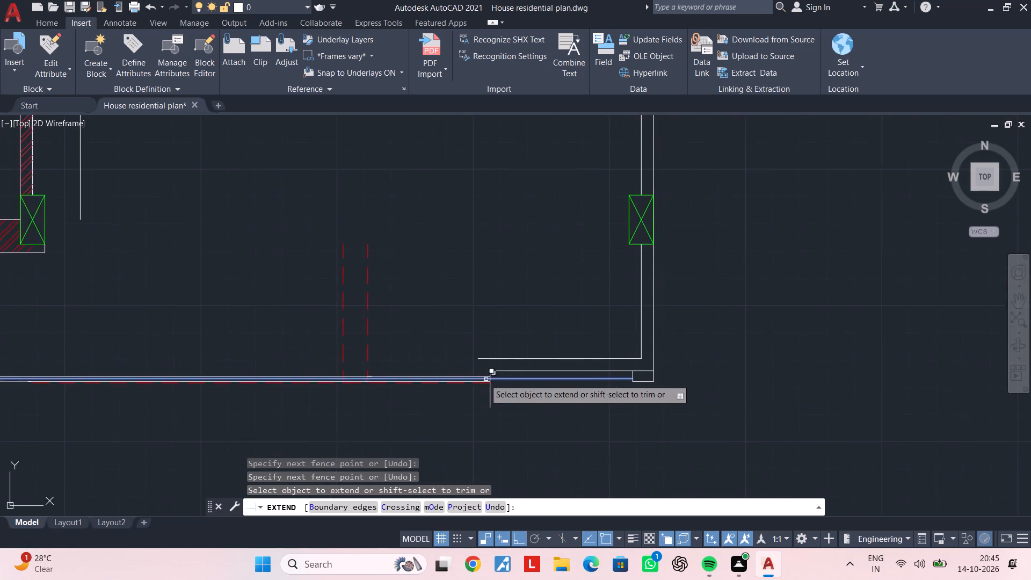
pyautogui.scroll(2, 477, 380)
pyautogui.click(488, 359)
pyautogui.scroll(3, 485, 386)
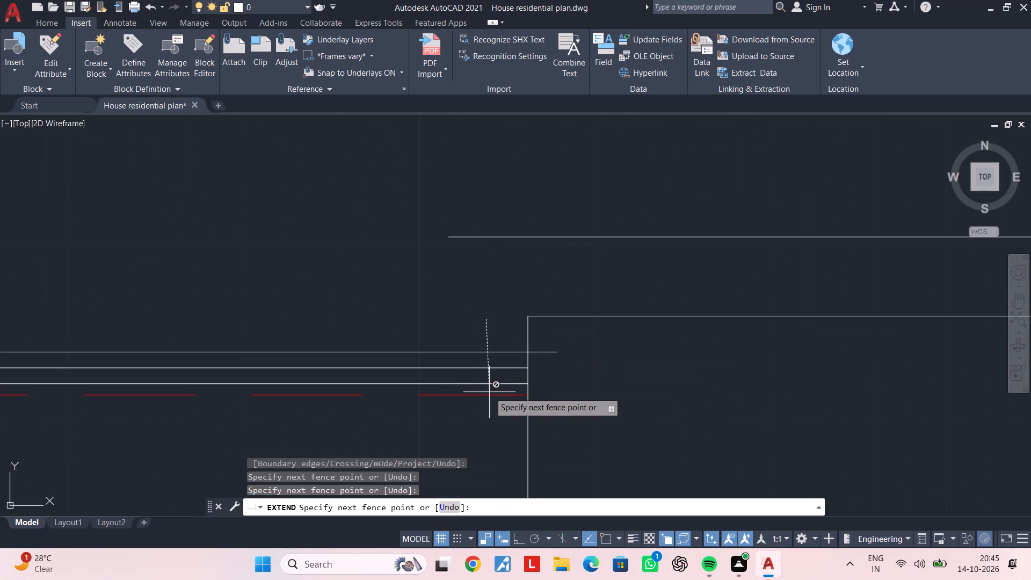
pyautogui.scroll(-3, 489, 392)
pyautogui.click(490, 392)
pyautogui.press('Escape')
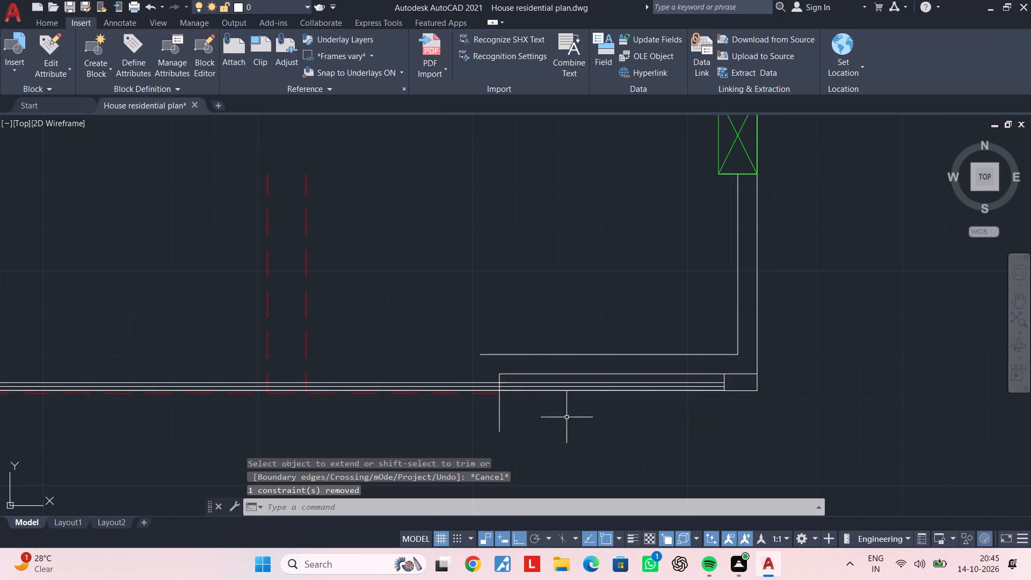
pyautogui.press('Escape')
pyautogui.press('Escape')
# Trim away the vertical stub below the railing, the red dashed front line and the inner horizontal wall line.
pyautogui.press('t')
pyautogui.press('r')
pyautogui.press('space')
pyautogui.scroll(2, 532, 420)
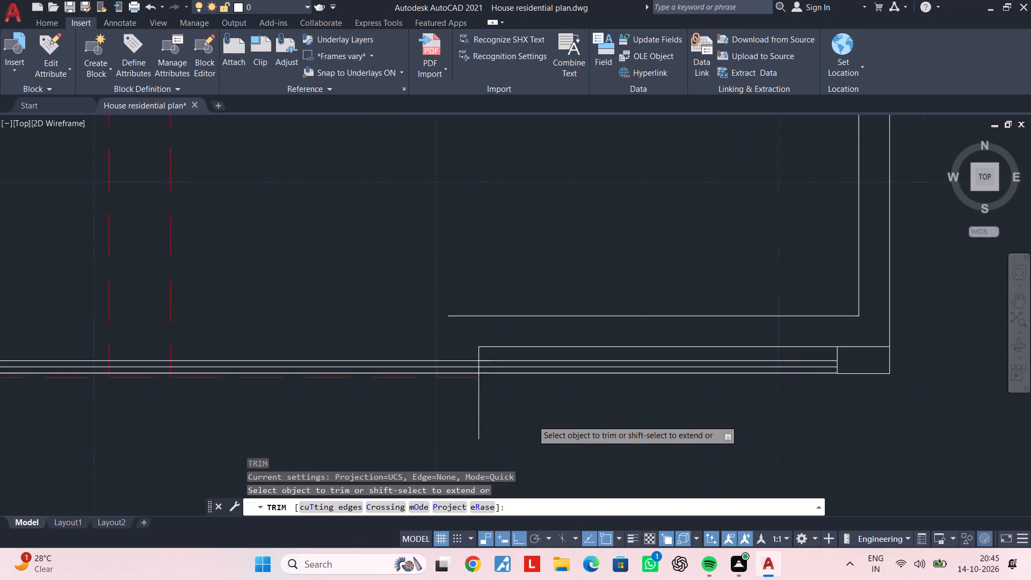
pyautogui.click(511, 405)
pyautogui.click(313, 405)
pyautogui.click(404, 353)
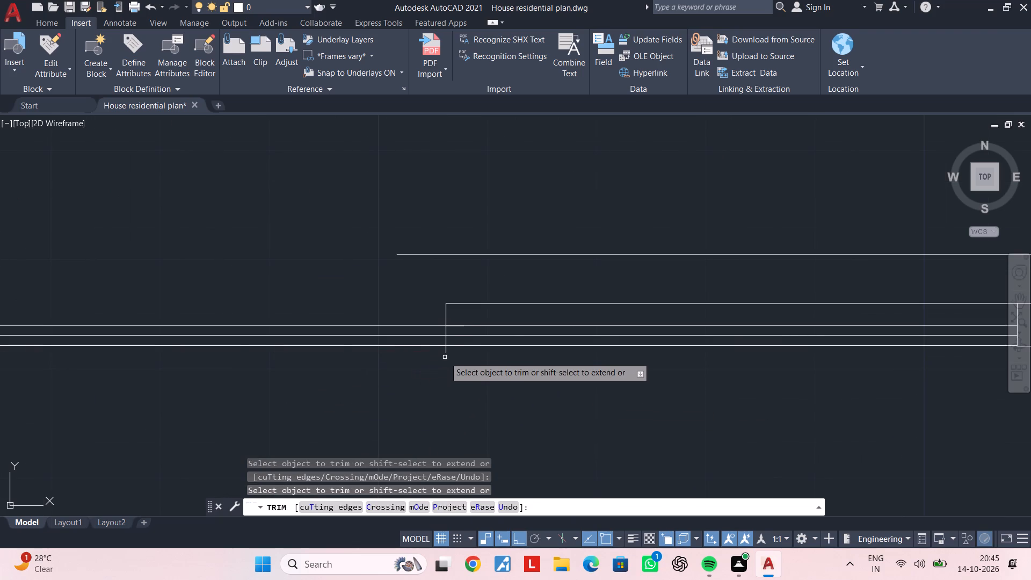
pyautogui.click(445, 353)
pyautogui.moveTo(513, 362); pyautogui.dragTo(436, 380, button='middle')
pyautogui.scroll(-1, 472, 369)
pyautogui.moveTo(472, 369); pyautogui.dragTo(439, 409, button='middle')
pyautogui.click(516, 364)
pyautogui.click(499, 283)
pyautogui.press('Escape')
pyautogui.press('Escape')
# Extend the outer wall's inner vertical line through the corner box to the front edge.
pyautogui.write('EX')
pyautogui.press('space')
pyautogui.click(700, 331)
pyautogui.click(757, 322)
pyautogui.click(739, 343)
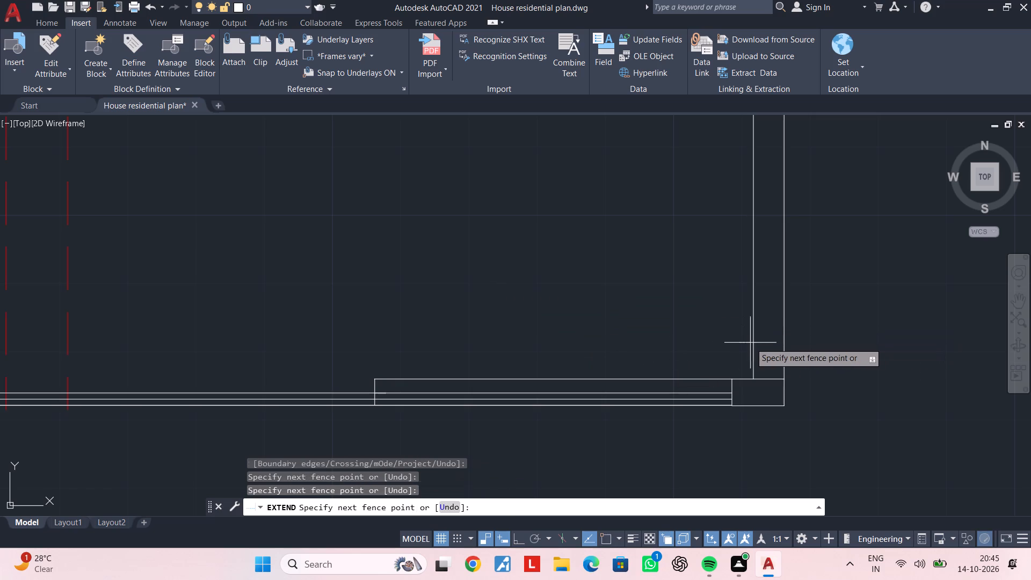
pyautogui.click(763, 342)
pyautogui.press('Escape')
pyautogui.press('Escape')
pyautogui.moveTo(761, 394); pyautogui.dragTo(713, 339, button='middle')
pyautogui.press('Escape')
pyautogui.press('Escape')
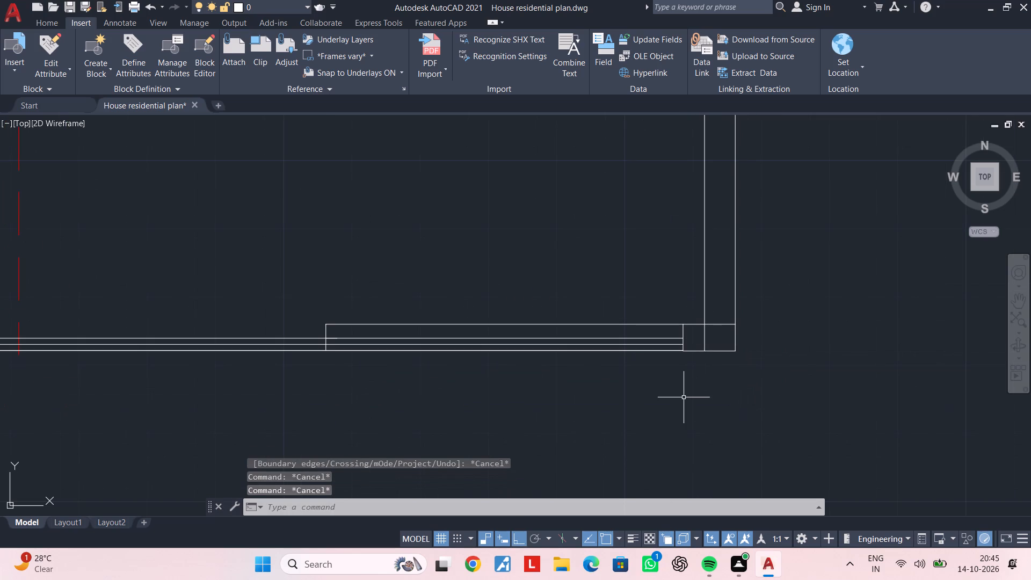
# Draw a short horizontal line just below the corner box, reaching past both sides of the outer wall.
pyautogui.write('L')
pyautogui.press('space')
pyautogui.scroll(1, 679, 375)
pyautogui.click(674, 360)
pyautogui.click(797, 358)
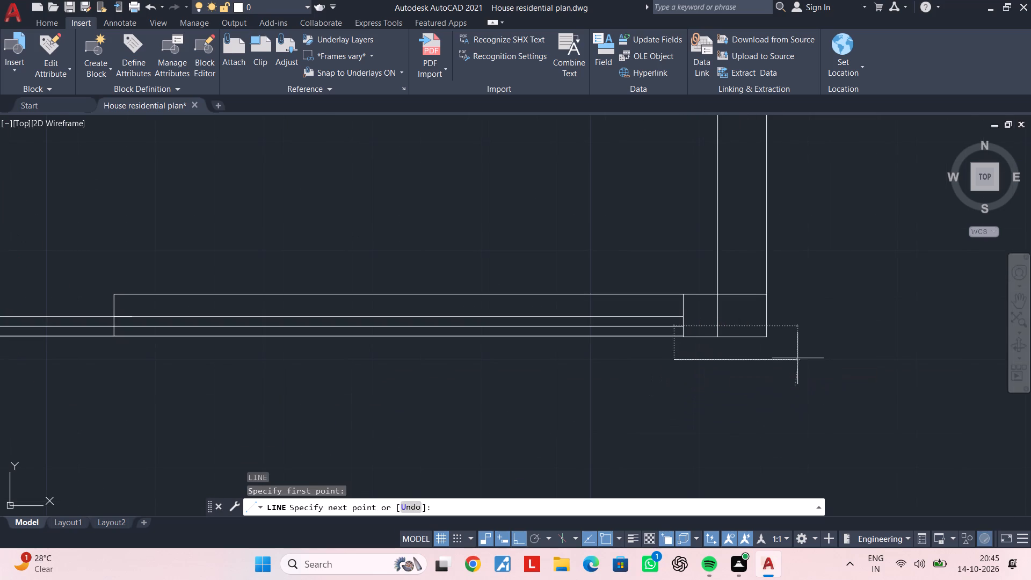
pyautogui.press('Escape')
pyautogui.press('Escape')
# Extend both vertical outer wall lines down to the new horizontal line below the corner box.
pyautogui.write('EX')
pyautogui.press('space')
pyautogui.click(686, 282)
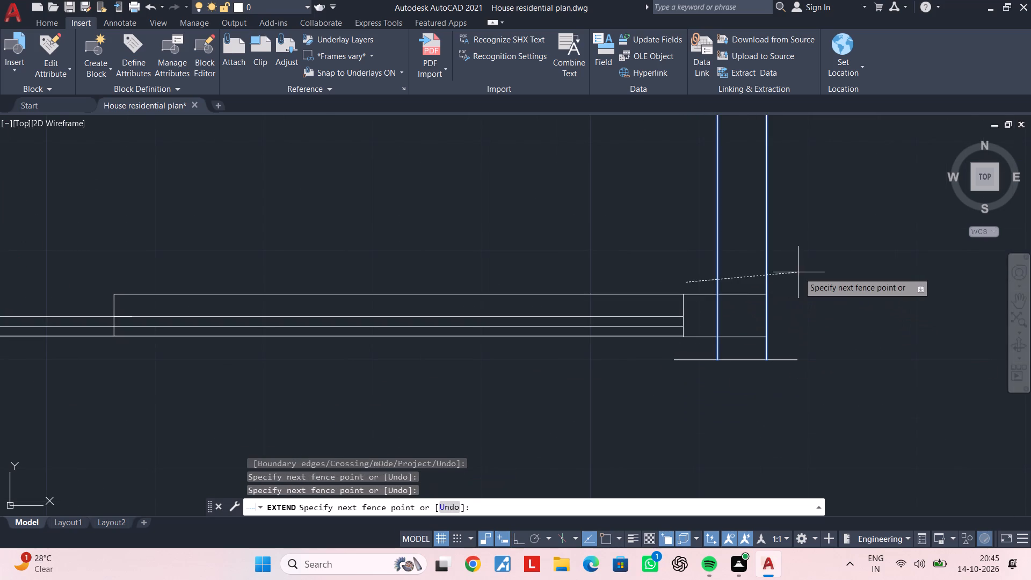
pyautogui.click(798, 272)
pyautogui.press('Escape')
pyautogui.press('Escape')
# Trim both overhanging ends of the new wall end line and the corner box lines crossing inside the wall.
pyautogui.press('t')
pyautogui.press('r')
pyautogui.press('space')
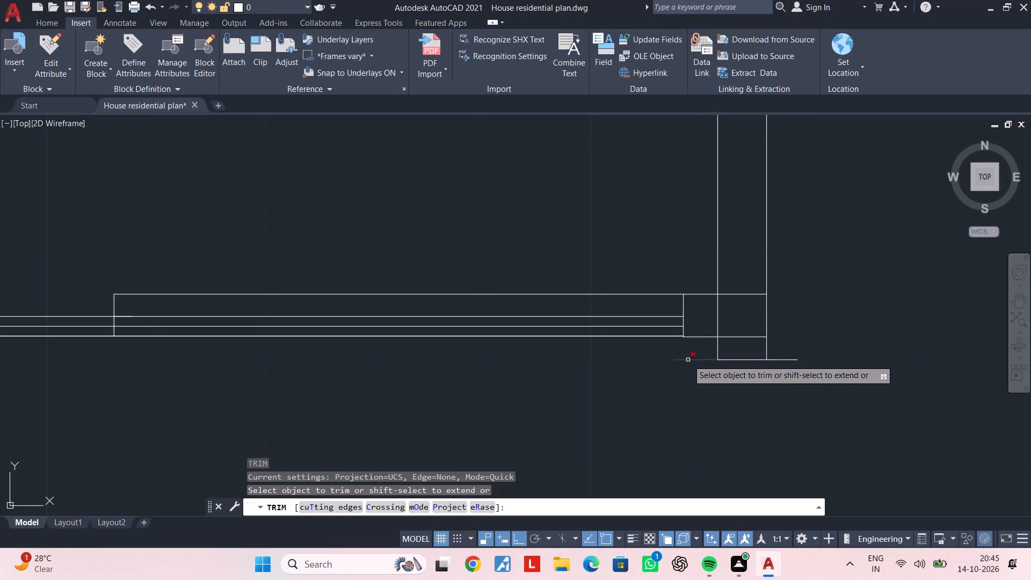
pyautogui.click(688, 360)
pyautogui.click(784, 360)
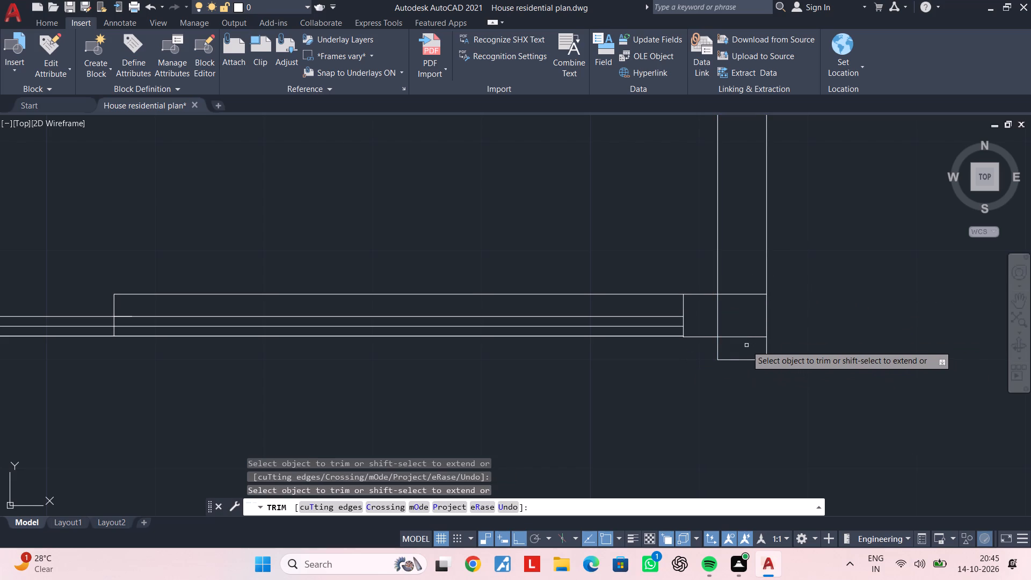
pyautogui.click(746, 345)
pyautogui.click(744, 285)
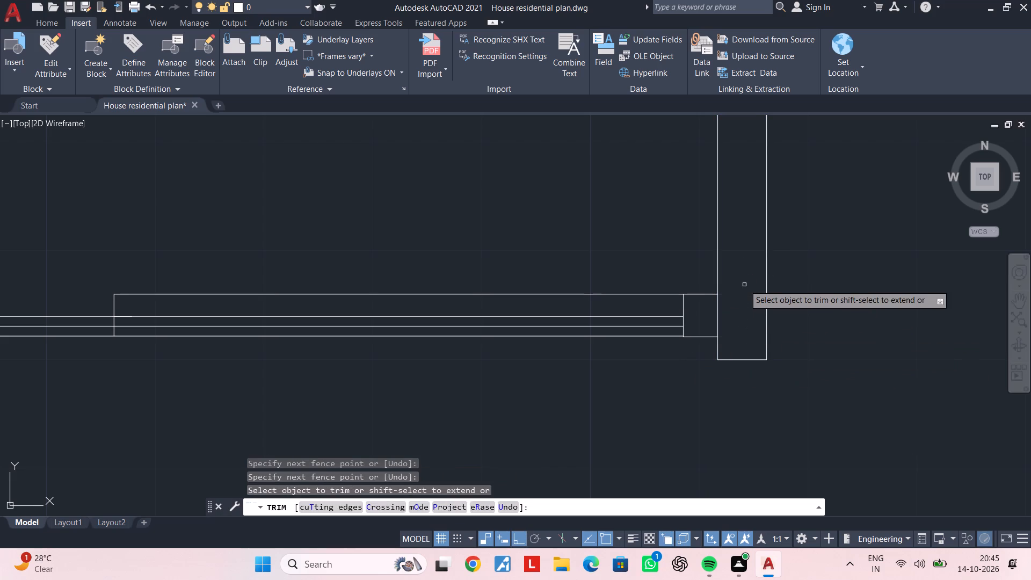
pyautogui.press('Escape')
pyautogui.press('Escape')
# Delete the corner box's remaining vertical side, the horizontal wall line above the railing and the short vertical line crossing it.
pyautogui.click(683, 306)
pyautogui.press('Delete')
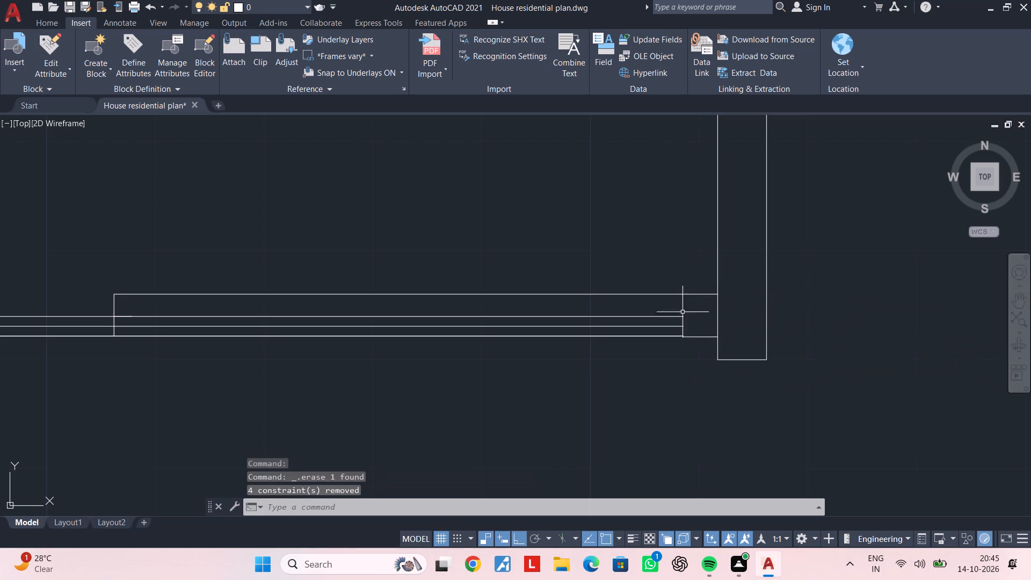
pyautogui.click(599, 295)
pyautogui.press('Delete')
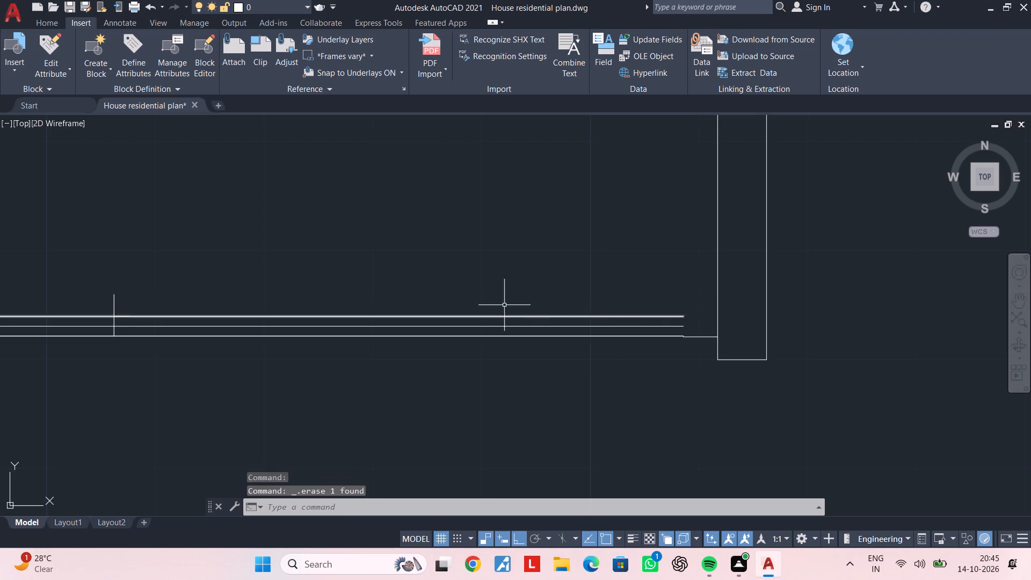
pyautogui.moveTo(524, 301); pyautogui.dragTo(770, 283, button='middle')
pyautogui.click(361, 278)
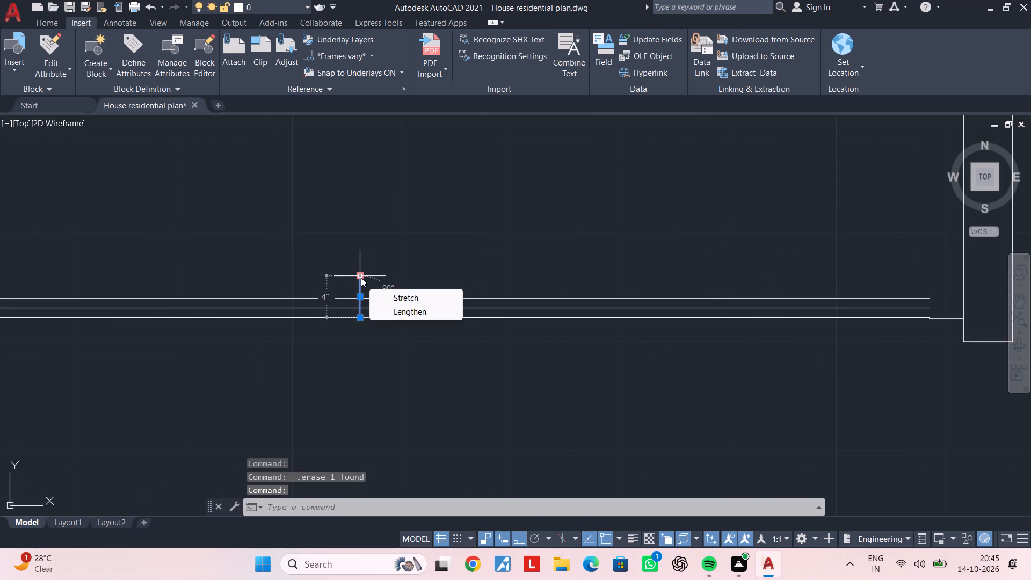
pyautogui.press('Delete')
pyautogui.press('Delete')
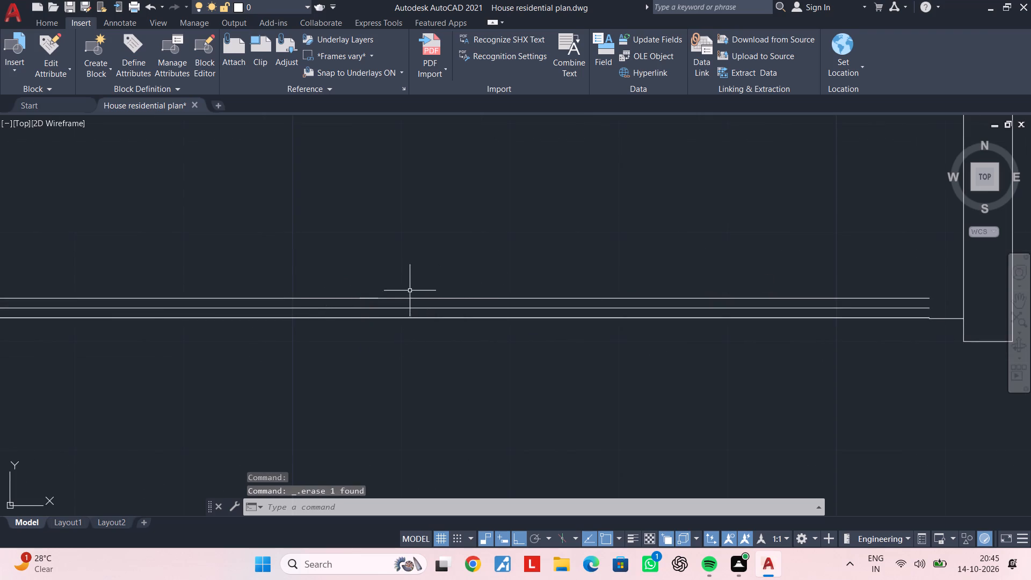
# Delete the short leftover polyline segment overlapping the railing's innermost line.
pyautogui.click(368, 299)
pyautogui.click(417, 351)
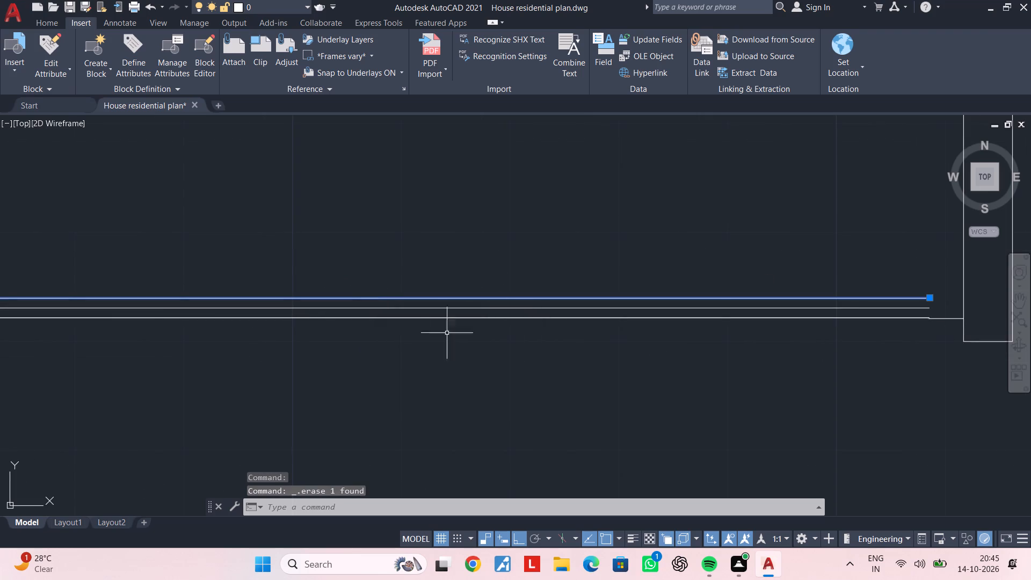
pyautogui.click(394, 289)
pyautogui.press('Escape')
pyautogui.press('Escape')
pyautogui.press('Escape')
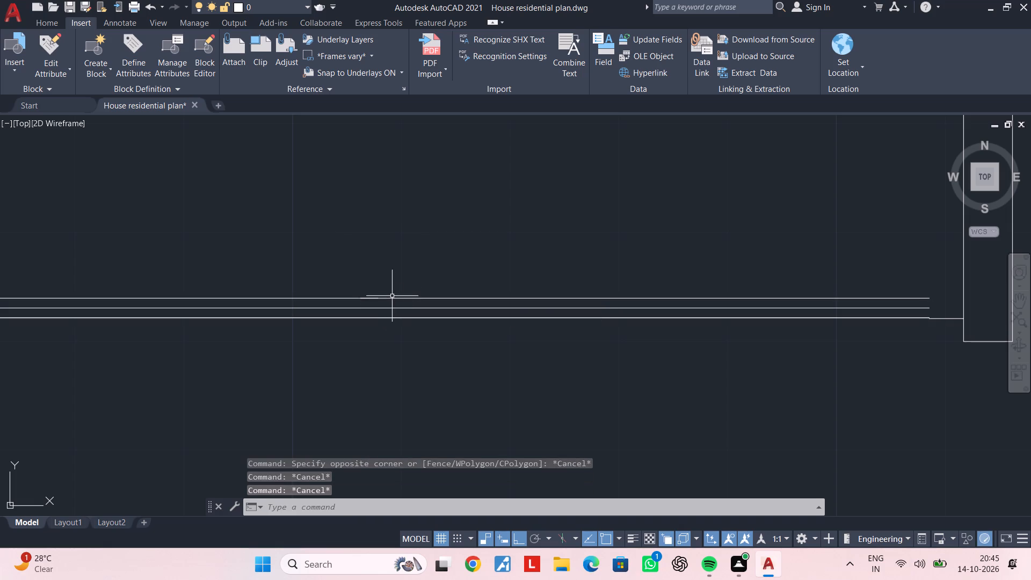
pyautogui.click(392, 296)
pyautogui.click(369, 299)
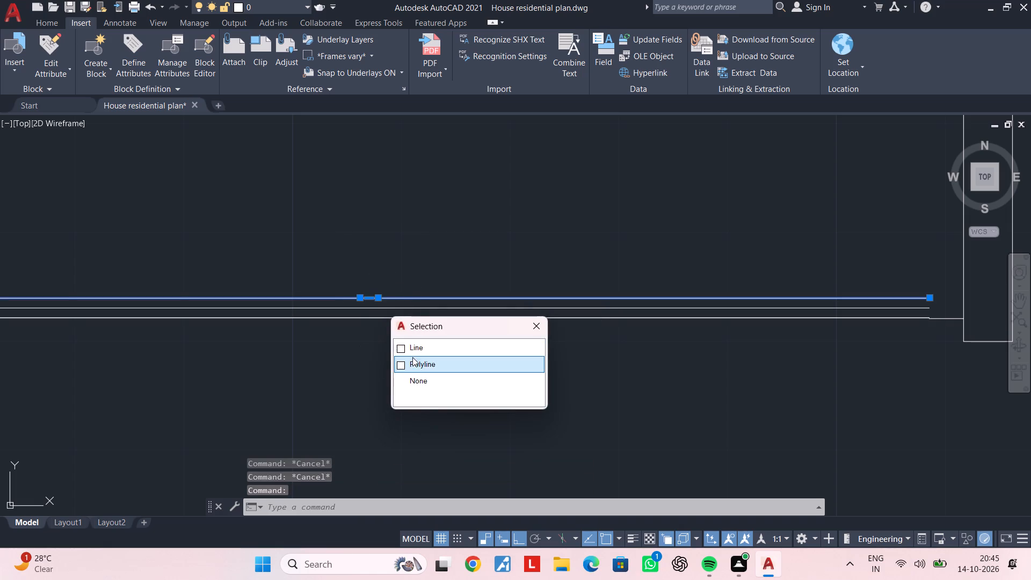
pyautogui.click(412, 350)
pyautogui.press('Escape')
pyautogui.press('Escape')
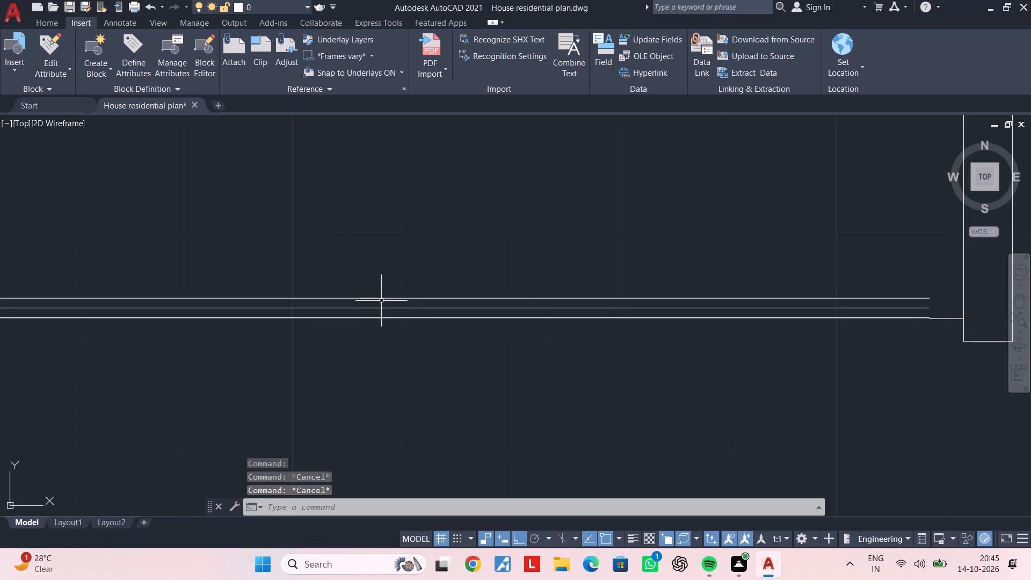
pyautogui.click(367, 298)
pyautogui.click(416, 358)
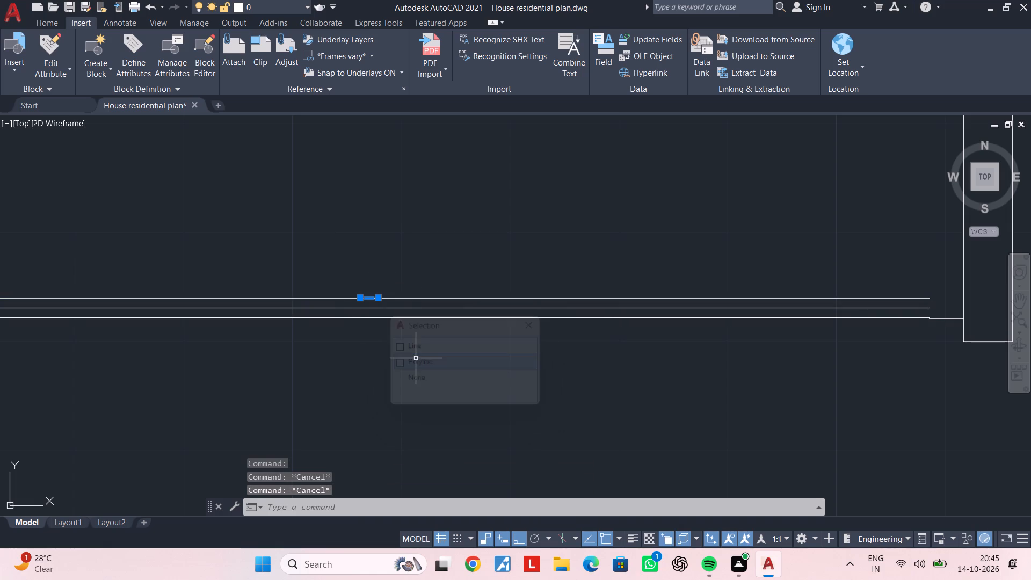
pyautogui.press('Delete')
# Extend the two inner front railing lines to the inner face of the outer wall.
pyautogui.scroll(-1, 721, 359)
pyautogui.moveTo(724, 356); pyautogui.dragTo(489, 342, button='middle')
pyautogui.press('Escape')
pyautogui.press('Escape')
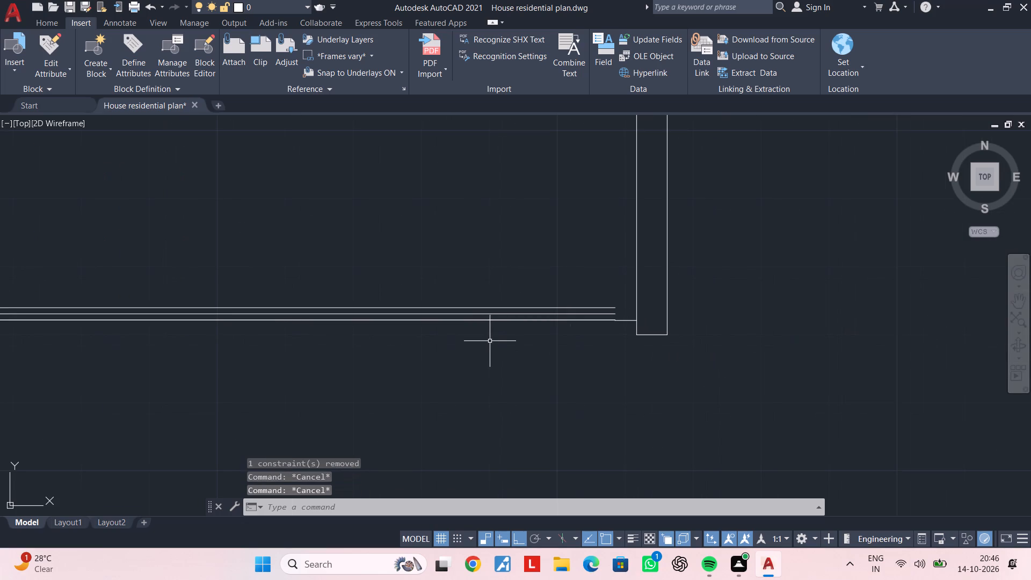
pyautogui.write('EX')
pyautogui.press('space')
pyautogui.scroll(1, 564, 336)
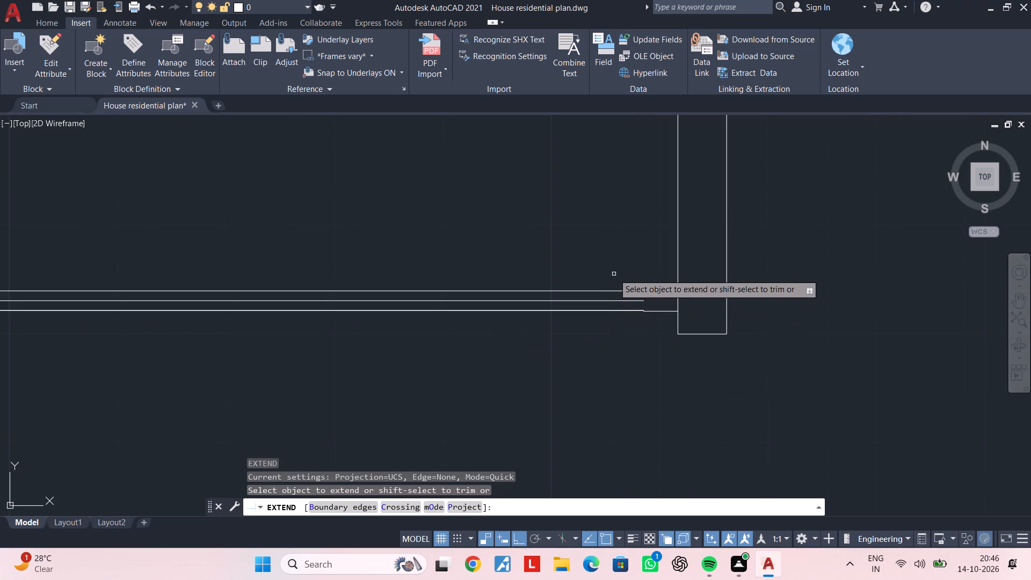
pyautogui.click(614, 274)
pyautogui.click(616, 305)
pyautogui.scroll(3, 626, 310)
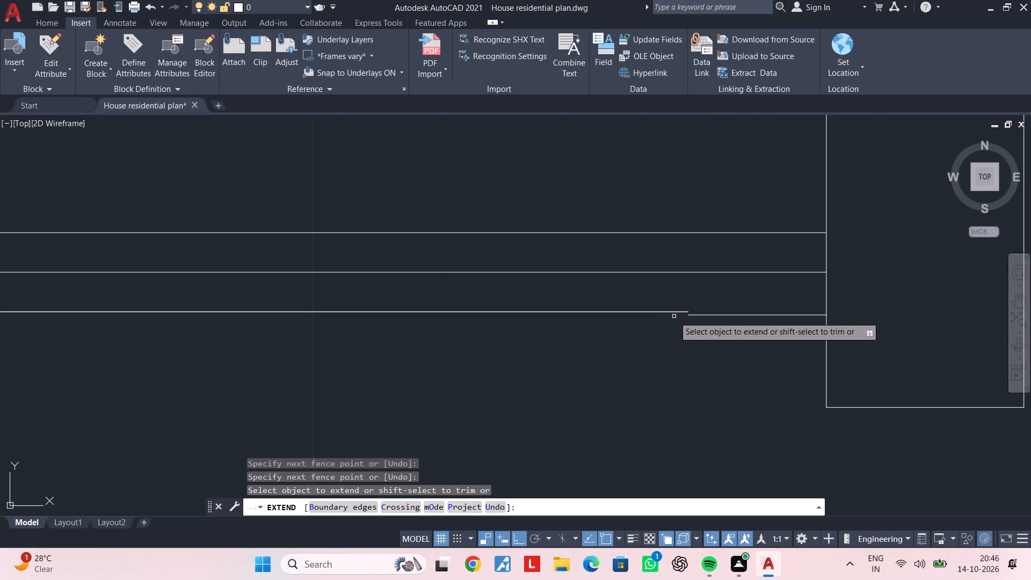
pyautogui.scroll(1, 682, 316)
pyautogui.press('Escape')
pyautogui.press('Escape')
# Delete the short misaligned line between the outermost railing line and the outer wall.
pyautogui.click(724, 315)
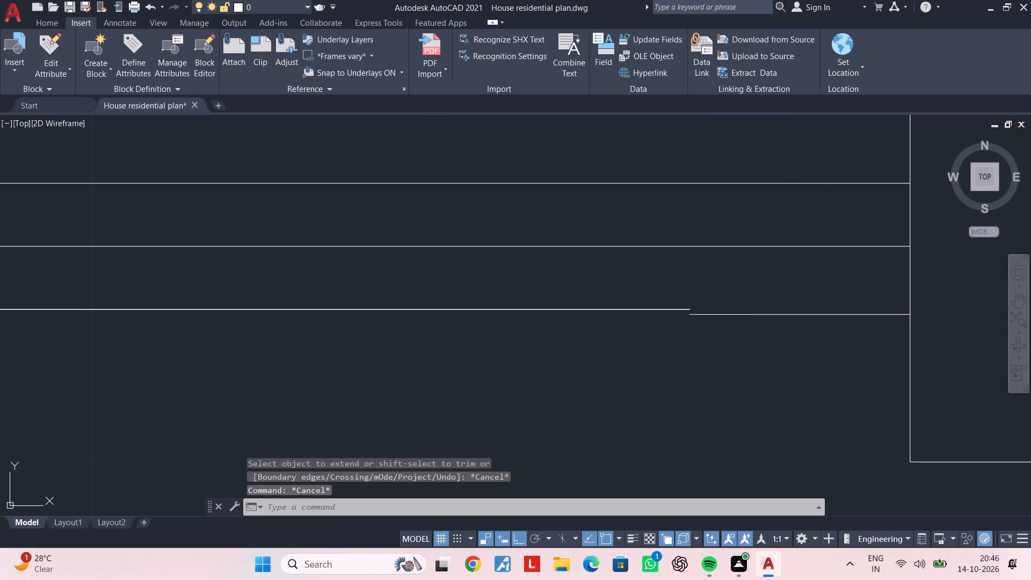
pyautogui.press('Delete')
pyautogui.press('Escape')
pyautogui.press('Escape')
# Extend the outermost front railing line to the inner face of the outer wall.
pyautogui.write('EX')
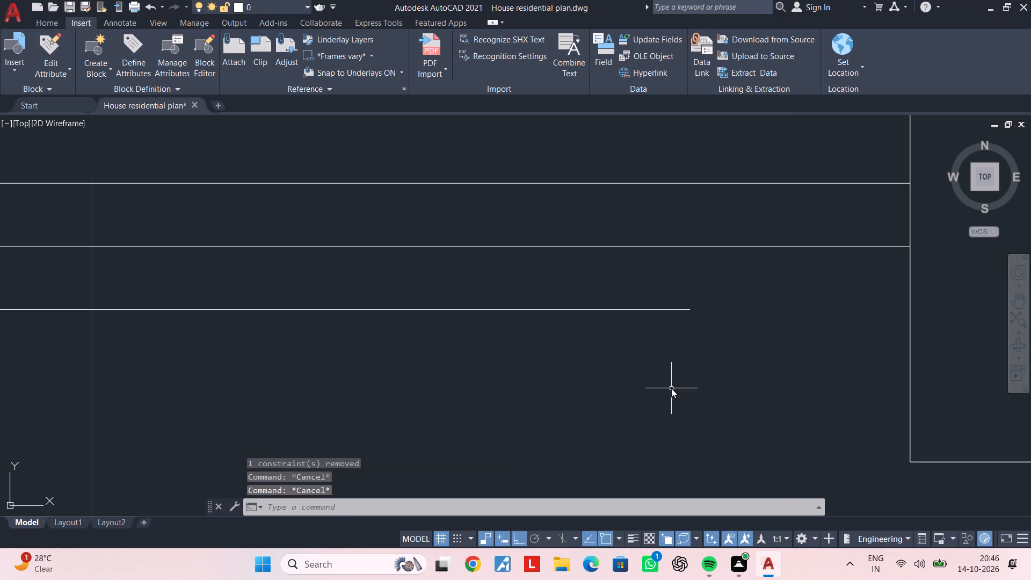
pyautogui.press('space')
pyautogui.moveTo(663, 387); pyautogui.dragTo(663, 371)
pyautogui.click(657, 281)
pyautogui.click(642, 336)
pyautogui.scroll(-3, 640, 339)
pyautogui.moveTo(645, 347); pyautogui.dragTo(711, 349, button='middle')
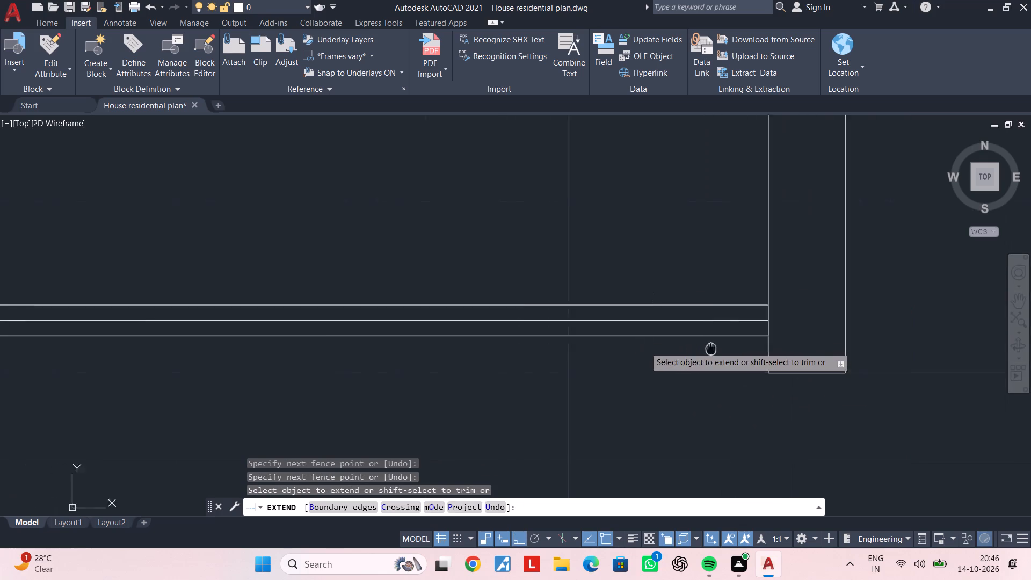
pyautogui.moveTo(711, 349); pyautogui.dragTo(719, 348, button='middle')
pyautogui.scroll(-2, 663, 366)
pyautogui.moveTo(666, 366); pyautogui.dragTo(718, 356, button='middle')
pyautogui.moveTo(635, 380); pyautogui.dragTo(752, 380, button='middle')
pyautogui.scroll(-1, 730, 380)
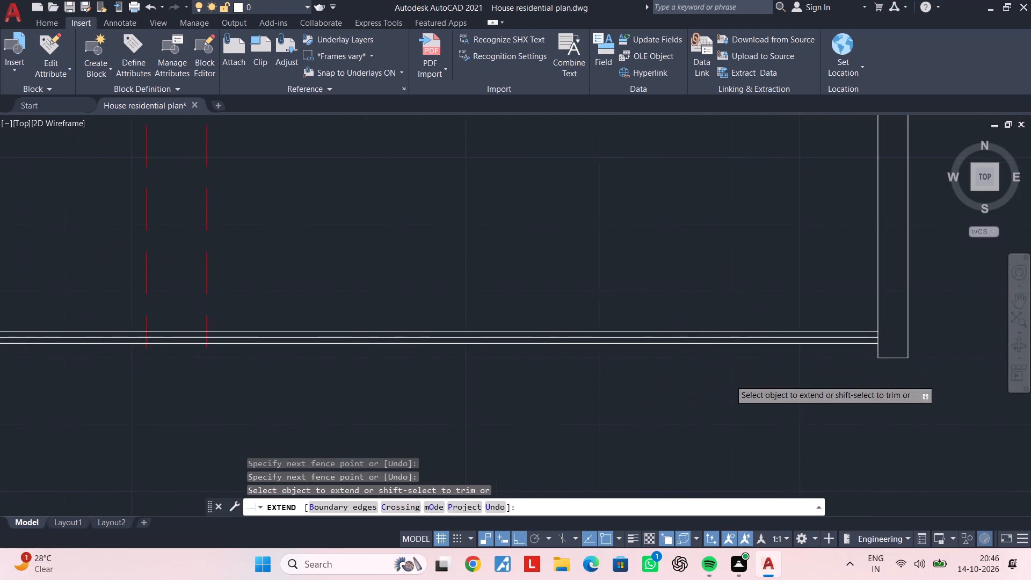
pyautogui.scroll(-1, 730, 380)
pyautogui.moveTo(725, 383); pyautogui.dragTo(831, 376, button='middle')
pyautogui.moveTo(655, 373); pyautogui.dragTo(754, 372, button='middle')
pyautogui.press('Escape')
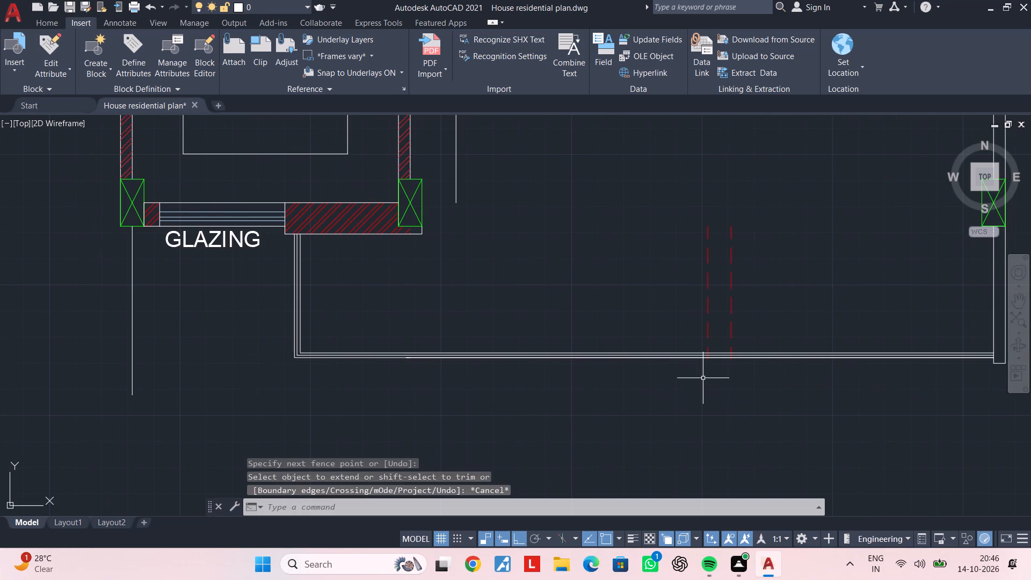
pyautogui.press('Escape')
# Delete the two vertical red dashed lines behind the front railing.
pyautogui.moveTo(720, 376); pyautogui.dragTo(608, 381, button='middle')
pyautogui.press('Escape')
pyautogui.click(694, 291)
pyautogui.click(522, 313)
pyautogui.press('Delete')
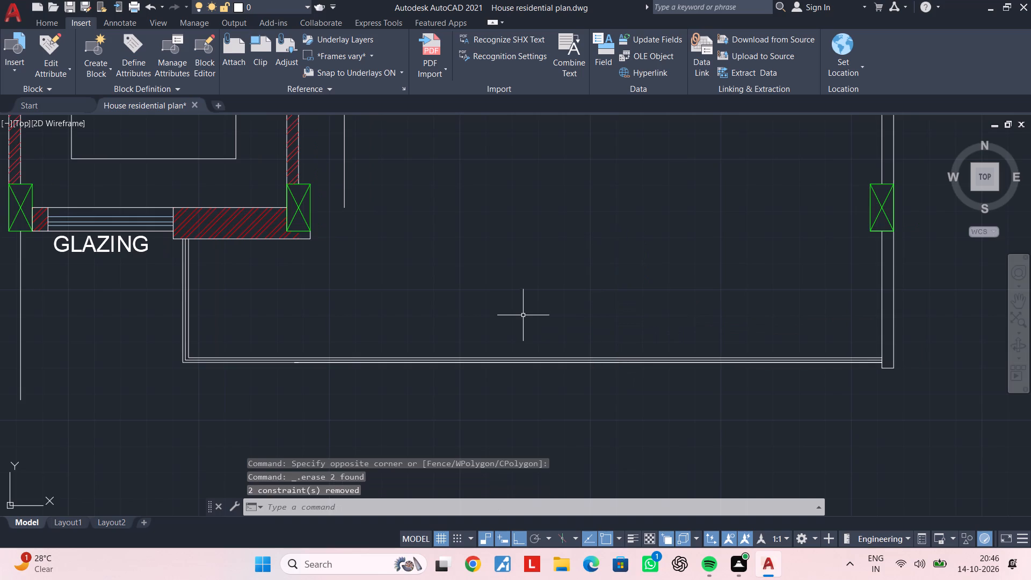
# Draw a line from the railing's front edge outward, continuing parallel to it for about 23'-11" to the vertical line below the glazing.
pyautogui.scroll(-1, 521, 320)
pyautogui.moveTo(521, 320); pyautogui.dragTo(631, 314, button='middle')
pyautogui.moveTo(502, 321); pyautogui.dragTo(565, 305, button='middle')
pyautogui.press('Escape')
pyautogui.press('Escape')
pyautogui.press('Escape')
pyautogui.press('Escape')
pyautogui.press('Escape')
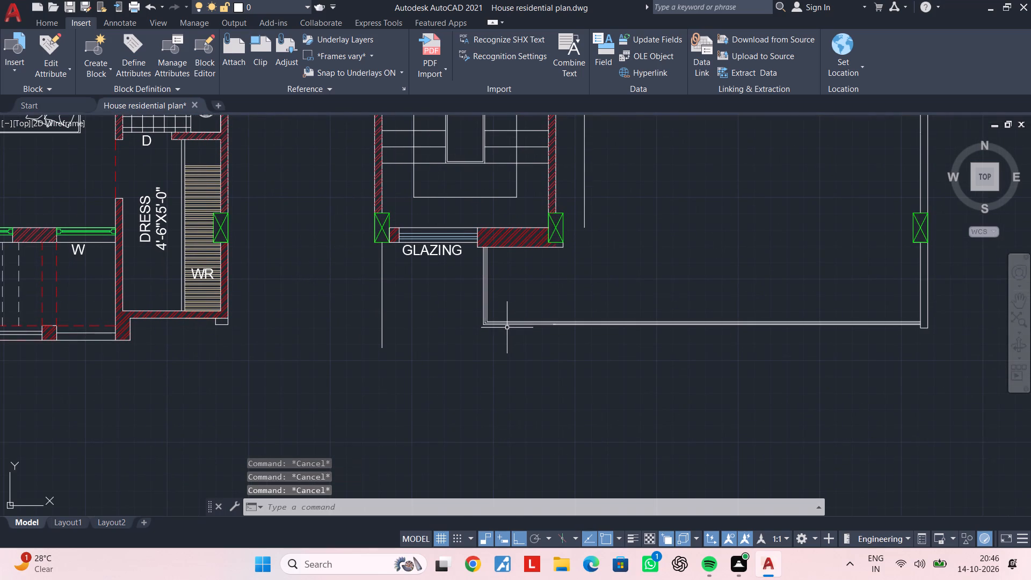
pyautogui.press('Escape')
pyautogui.moveTo(571, 346); pyautogui.dragTo(480, 344, button='middle')
pyautogui.press('Escape')
pyautogui.press('Escape')
pyautogui.press('Escape')
pyautogui.write('L')
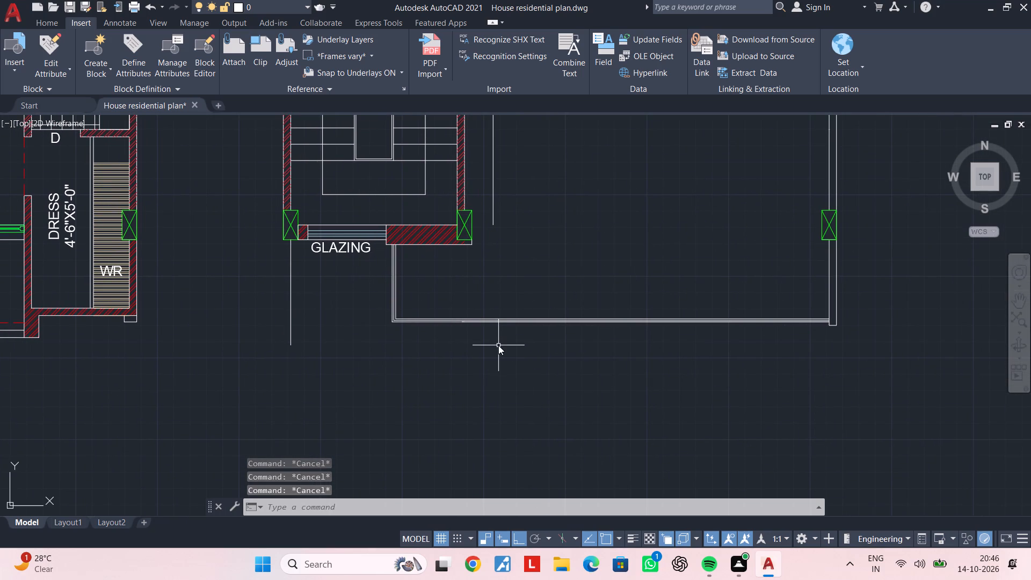
pyautogui.press('space')
pyautogui.scroll(2, 737, 328)
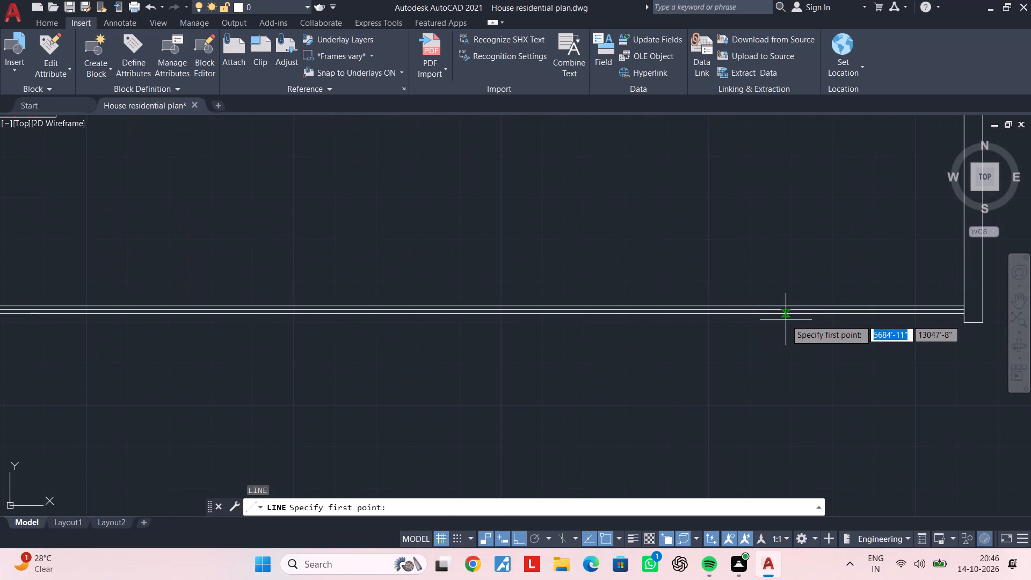
pyautogui.click(786, 314)
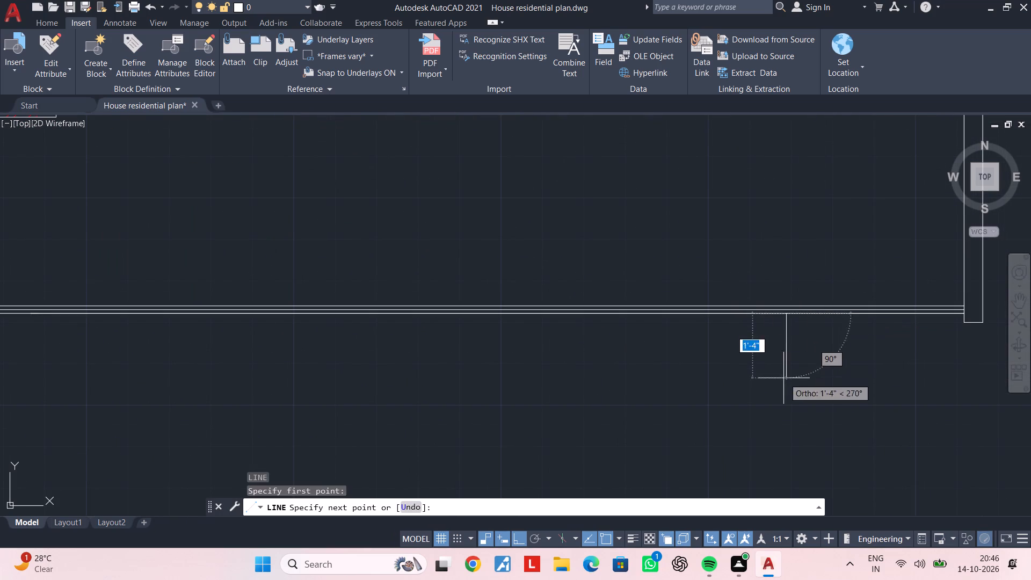
pyautogui.click(789, 356)
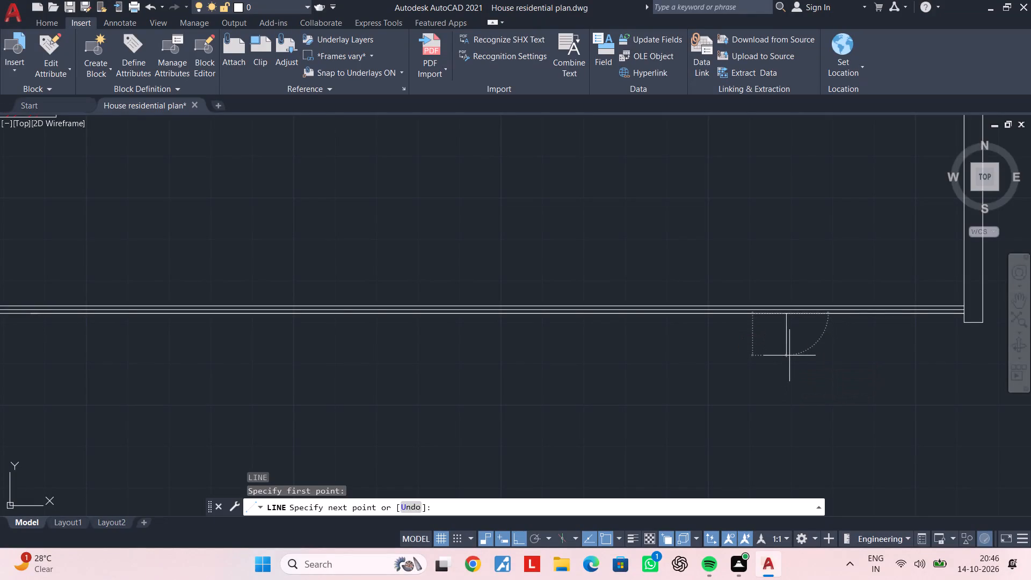
pyautogui.moveTo(255, 342); pyautogui.dragTo(865, 343, button='middle')
pyautogui.moveTo(366, 343); pyautogui.dragTo(724, 343, button='middle')
pyautogui.click(563, 356)
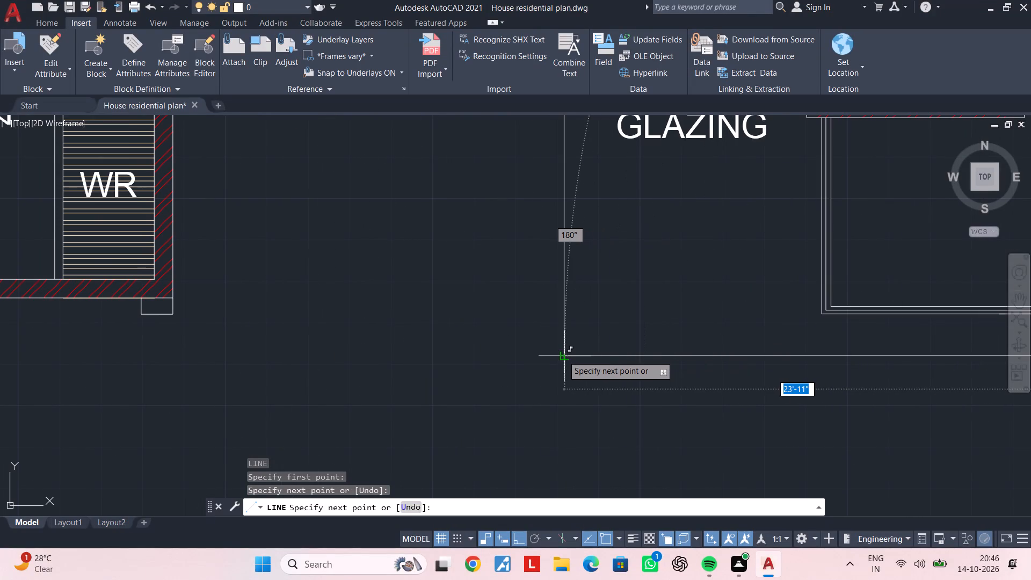
pyautogui.press('Escape')
pyautogui.press('Escape')
pyautogui.press('Escape')
pyautogui.press('Escape')
pyautogui.press('Escape')
pyautogui.press('Escape')
pyautogui.press('Escape')
# Trim the end of the vertical line below the glazing that projects past the new front line.
pyautogui.write('TR')
pyautogui.press('space')
pyautogui.click(606, 380)
pyautogui.click(551, 365)
pyautogui.press('Escape')
pyautogui.scroll(-2, 636, 379)
pyautogui.moveTo(647, 381); pyautogui.dragTo(539, 389, button='middle')
pyautogui.press('Escape')
pyautogui.press('Escape')
pyautogui.moveTo(573, 362); pyautogui.dragTo(531, 365, button='middle')
pyautogui.press('Escape')
pyautogui.press('Escape')
pyautogui.press('Escape')
# Delete the two redundant objects overlapping the outermost front railing line.
pyautogui.moveTo(739, 376); pyautogui.dragTo(609, 375, button='middle')
pyautogui.scroll(2, 533, 376)
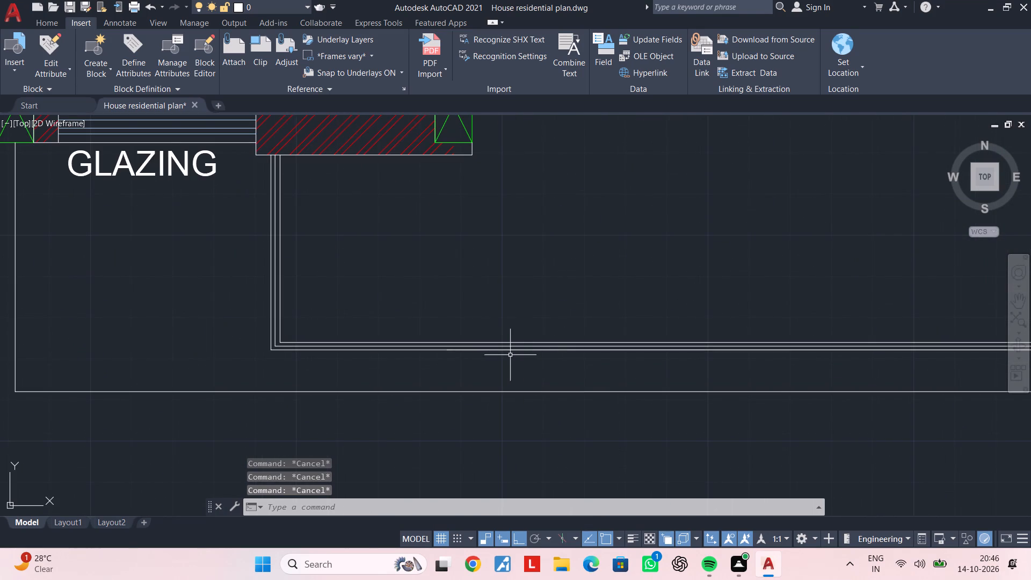
pyautogui.scroll(3, 453, 353)
pyautogui.click(447, 340)
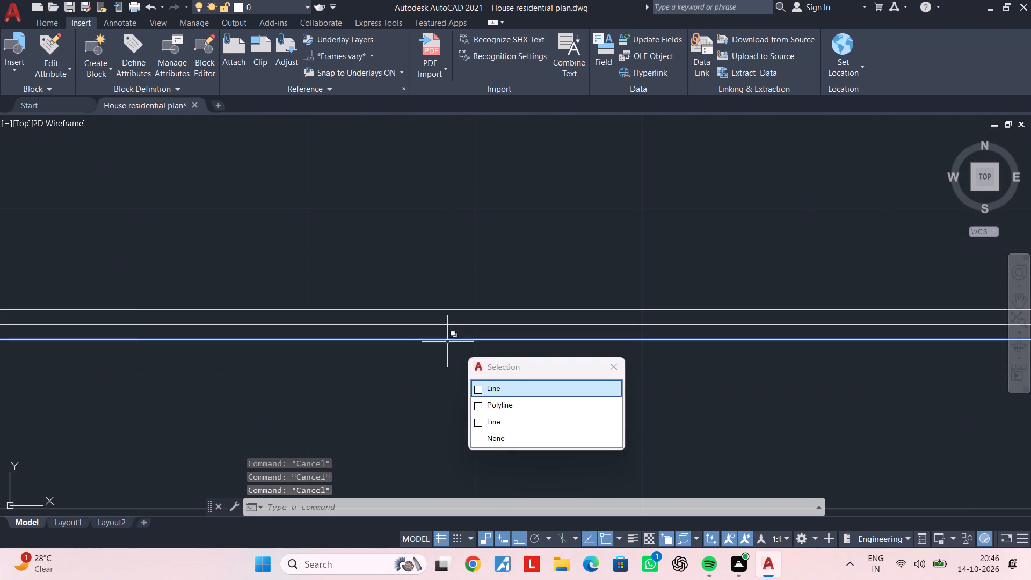
pyautogui.click(500, 403)
pyautogui.press('Delete')
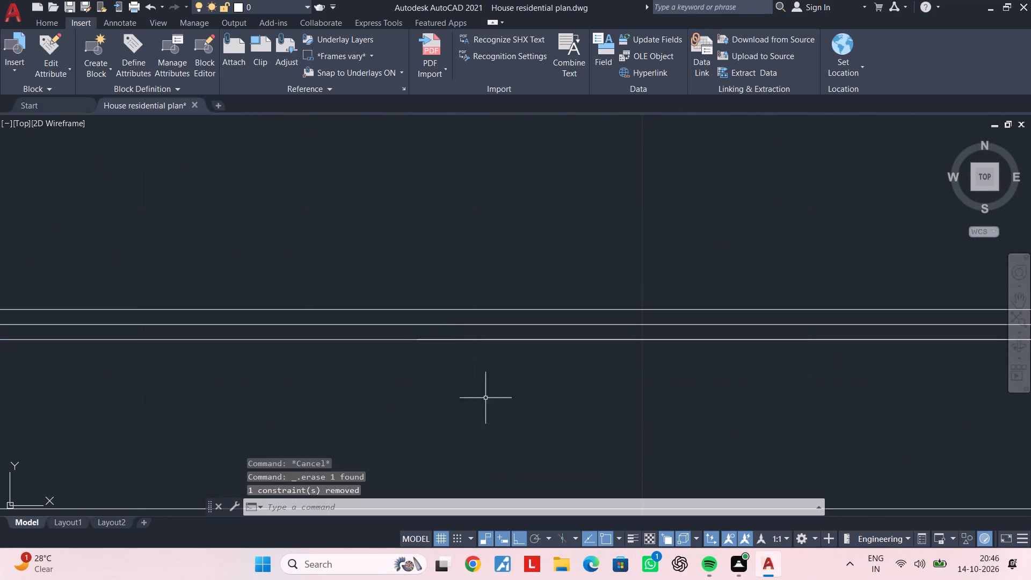
pyautogui.click(452, 338)
pyautogui.click(500, 403)
pyautogui.press('Delete')
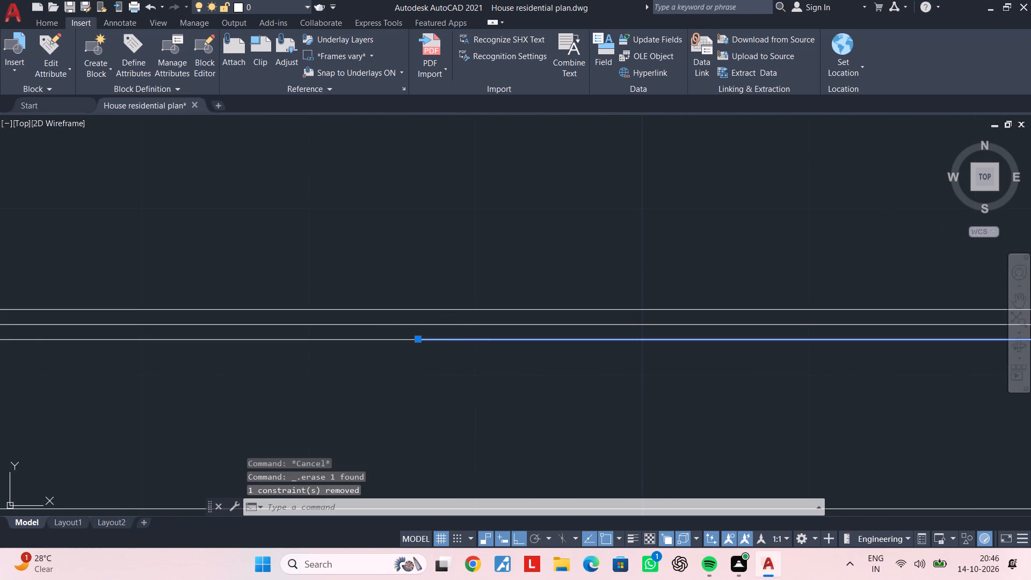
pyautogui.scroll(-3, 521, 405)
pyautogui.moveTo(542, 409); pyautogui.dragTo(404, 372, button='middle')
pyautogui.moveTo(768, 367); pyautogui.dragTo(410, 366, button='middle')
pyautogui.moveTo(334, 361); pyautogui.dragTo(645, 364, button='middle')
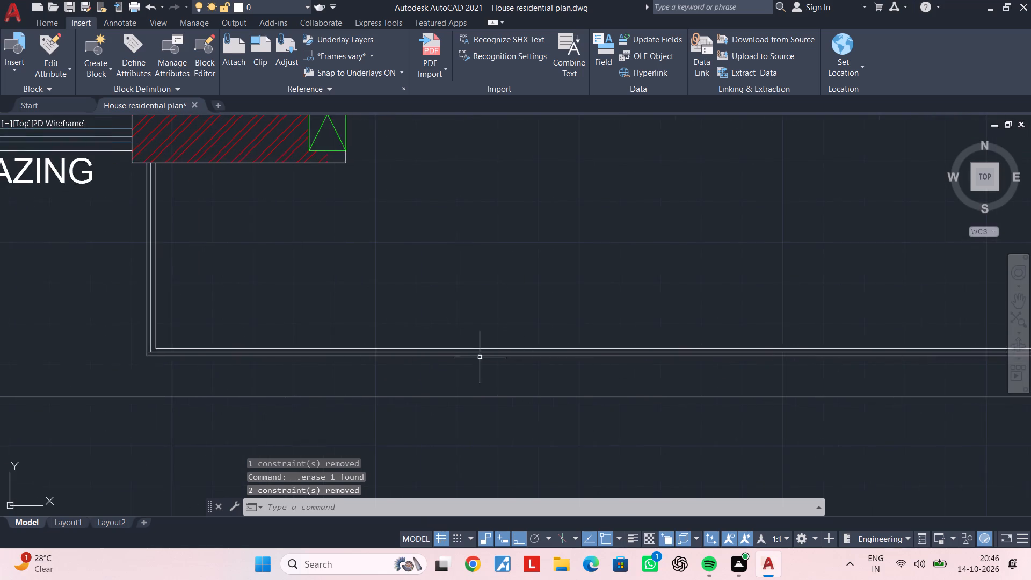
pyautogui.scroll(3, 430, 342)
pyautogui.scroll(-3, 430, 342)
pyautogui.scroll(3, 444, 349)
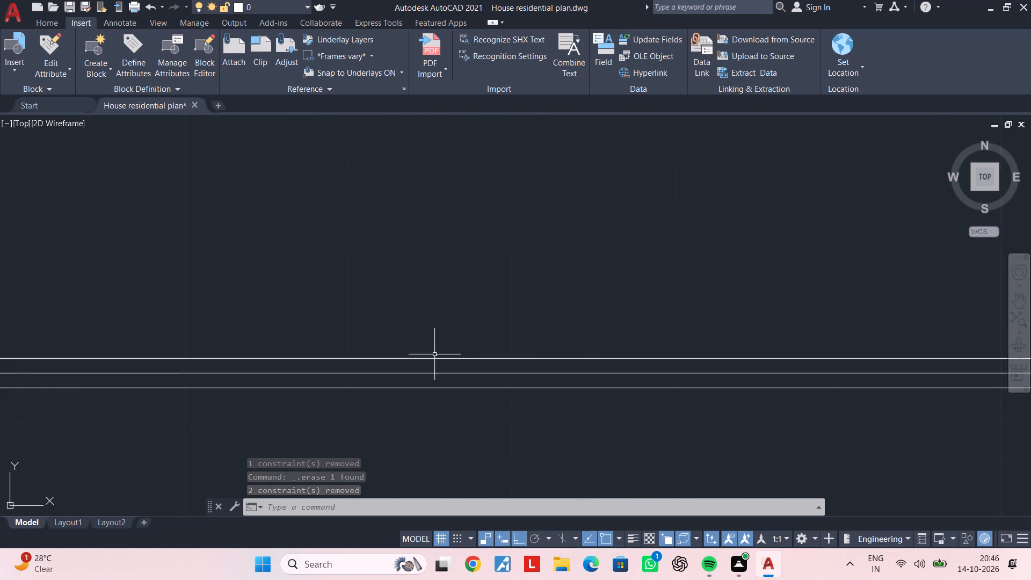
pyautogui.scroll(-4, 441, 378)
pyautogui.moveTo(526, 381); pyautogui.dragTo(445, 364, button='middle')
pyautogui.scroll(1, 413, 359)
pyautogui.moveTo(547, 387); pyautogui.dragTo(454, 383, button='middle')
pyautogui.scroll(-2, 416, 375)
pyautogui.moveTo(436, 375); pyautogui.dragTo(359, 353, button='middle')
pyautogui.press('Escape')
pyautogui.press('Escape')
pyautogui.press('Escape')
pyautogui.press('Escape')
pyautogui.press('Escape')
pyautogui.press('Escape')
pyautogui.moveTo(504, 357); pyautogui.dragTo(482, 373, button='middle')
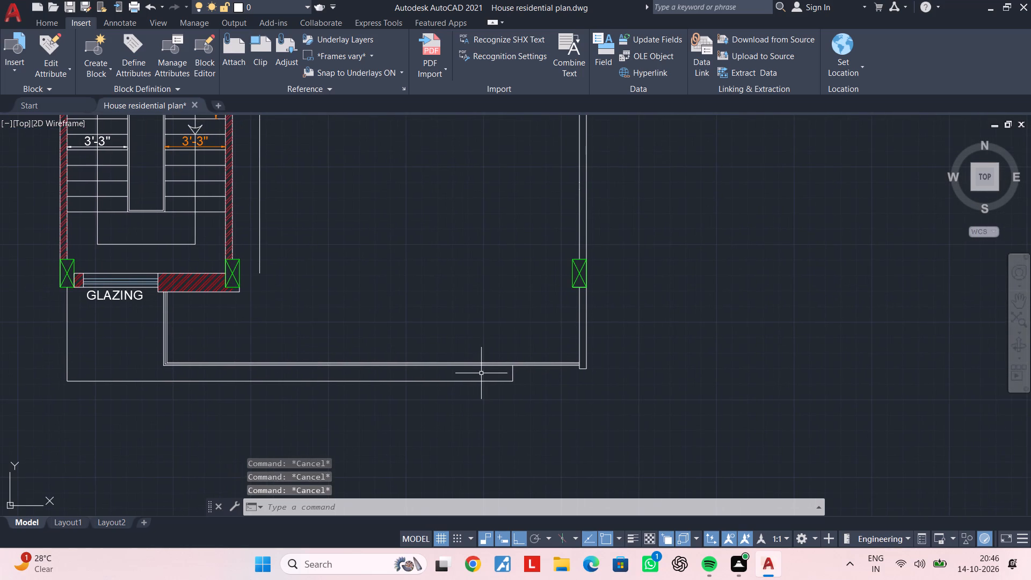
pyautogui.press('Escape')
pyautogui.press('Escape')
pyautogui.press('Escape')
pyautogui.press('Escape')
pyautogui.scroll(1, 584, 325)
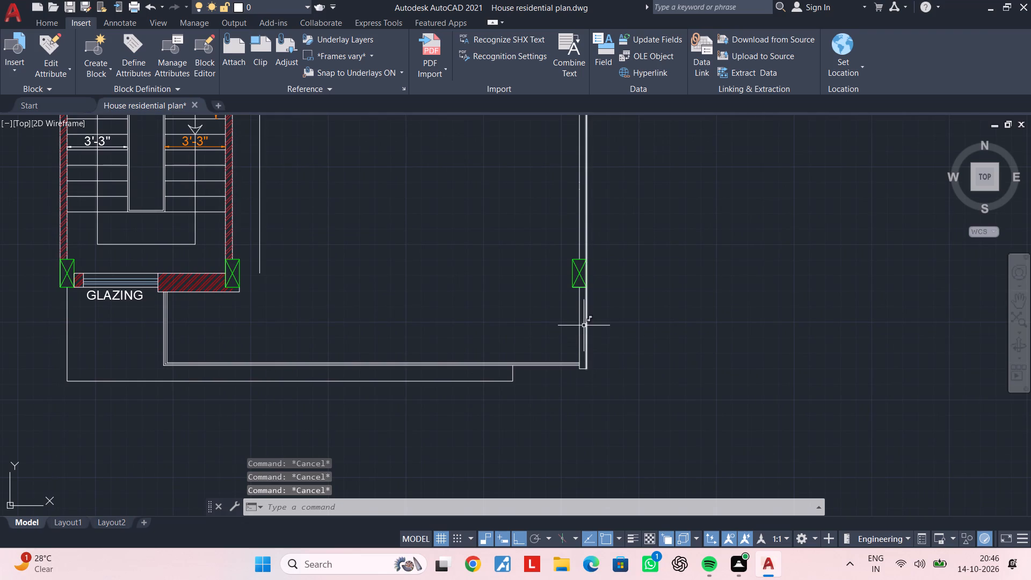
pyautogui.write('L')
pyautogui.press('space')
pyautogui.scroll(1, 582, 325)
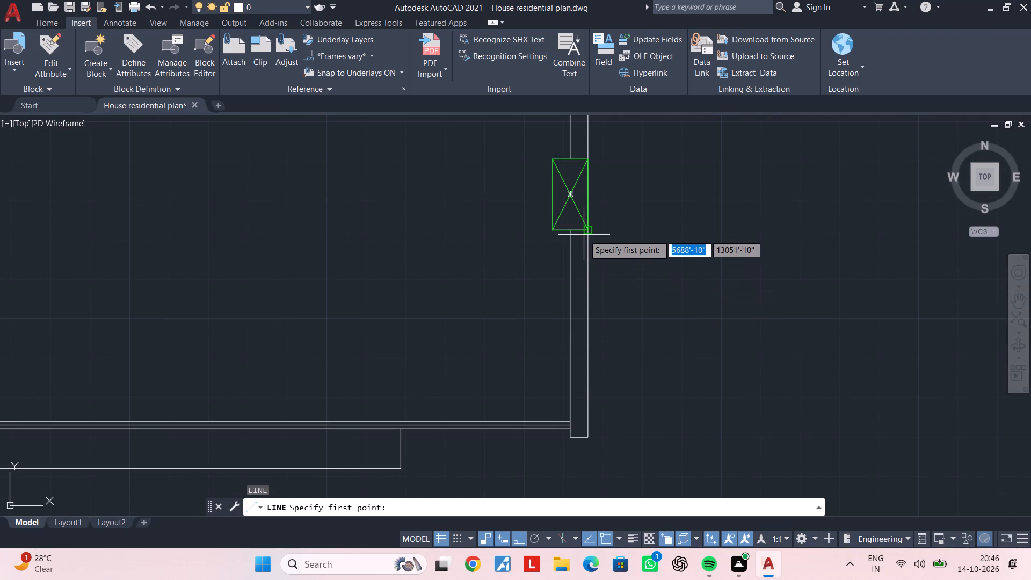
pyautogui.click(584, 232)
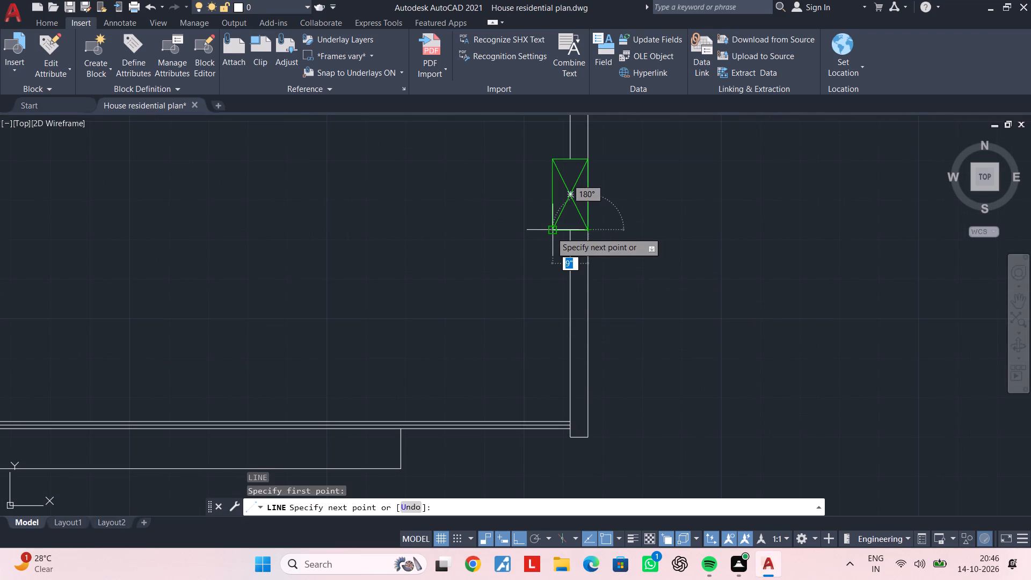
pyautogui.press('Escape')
# Draw a horizontal line about 5" long across the right outer wall just below its lowest column.
pyautogui.press('space')
pyautogui.scroll(2, 568, 242)
pyautogui.click(569, 245)
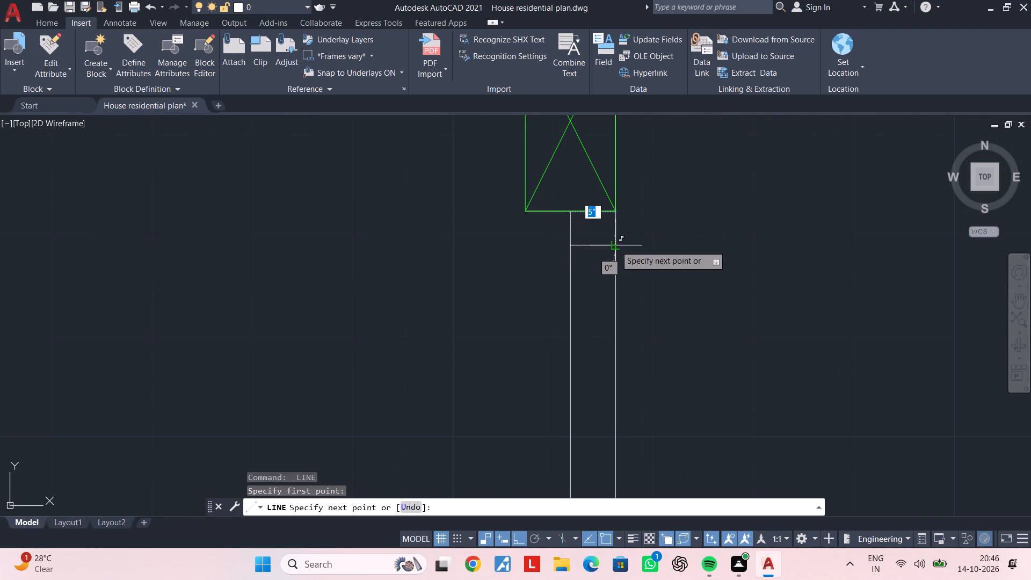
pyautogui.click(616, 245)
pyautogui.press('Escape')
pyautogui.press('Escape')
# Delete the broken upper piece of the right outer wall's inner line and extend the stub below it up to the next column.
pyautogui.scroll(-1, 616, 251)
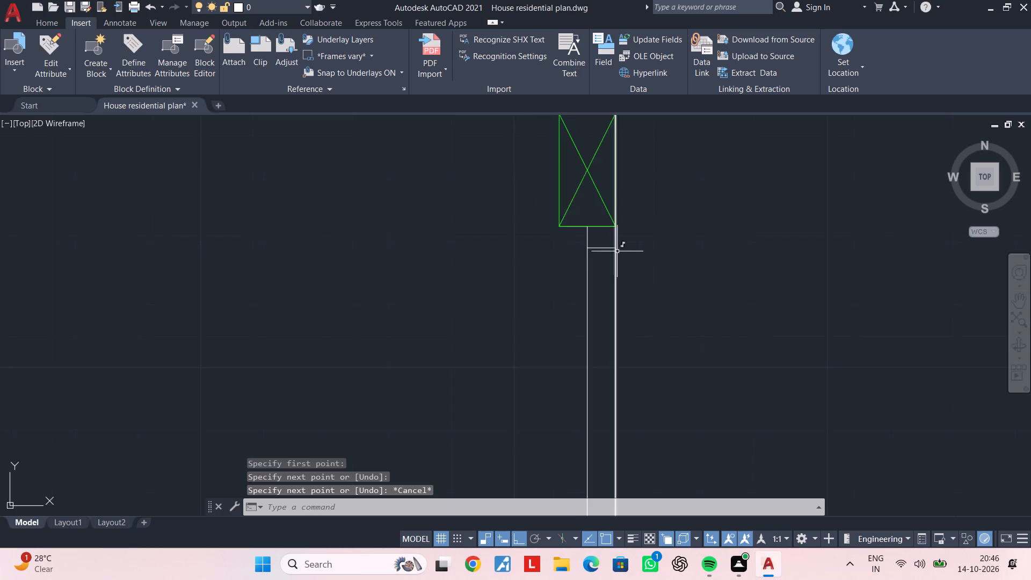
pyautogui.scroll(-2, 617, 251)
pyautogui.moveTo(601, 299); pyautogui.dragTo(574, 404, button='middle')
pyautogui.scroll(-2, 624, 275)
pyautogui.moveTo(624, 279); pyautogui.dragTo(631, 397, button='middle')
pyautogui.scroll(2, 631, 302)
pyautogui.moveTo(614, 331); pyautogui.dragTo(647, 356, button='middle')
pyautogui.scroll(1, 650, 355)
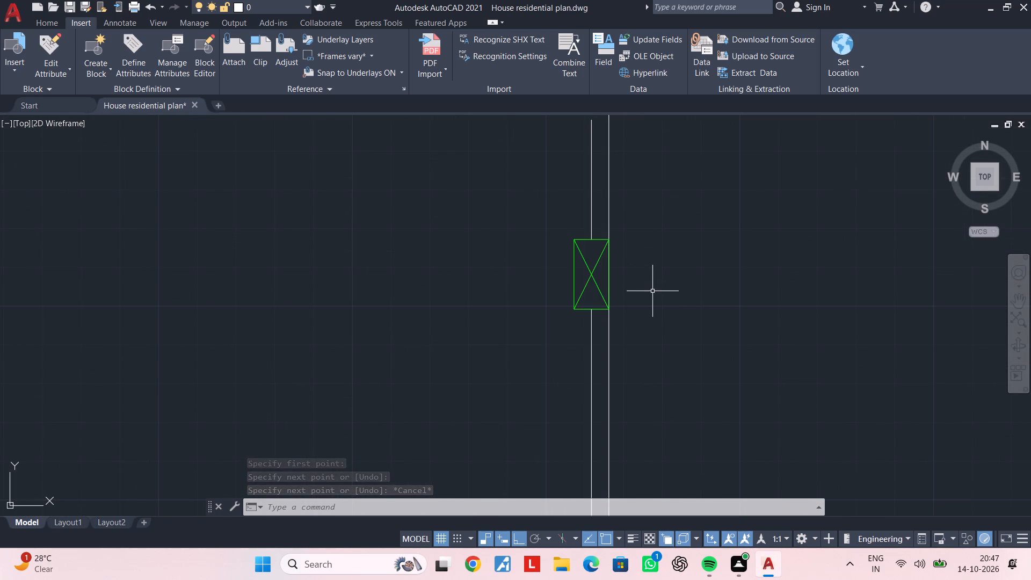
pyautogui.scroll(-2, 652, 288)
pyautogui.moveTo(652, 288); pyautogui.dragTo(662, 416, button='middle')
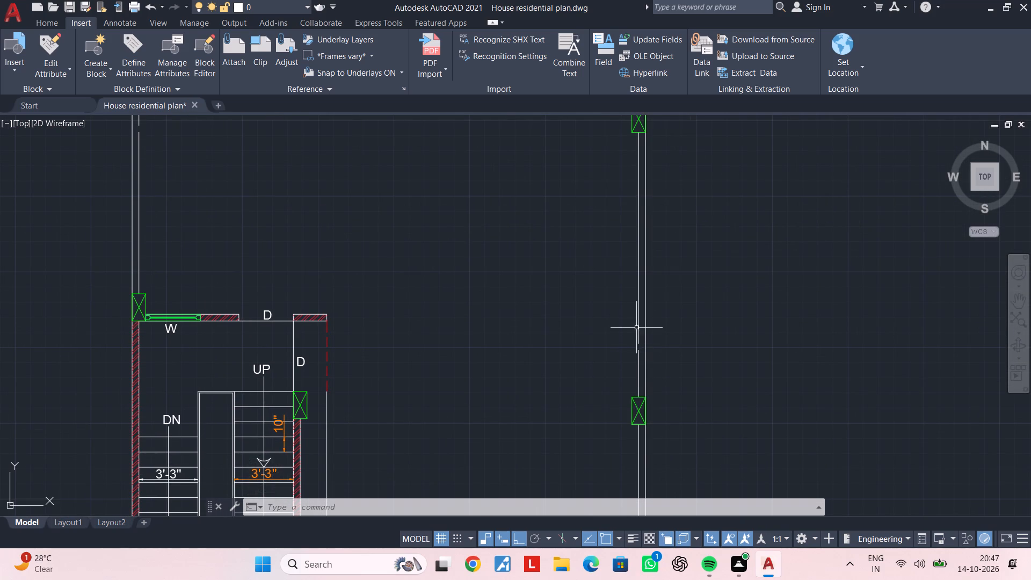
pyautogui.click(640, 325)
pyautogui.press('Delete')
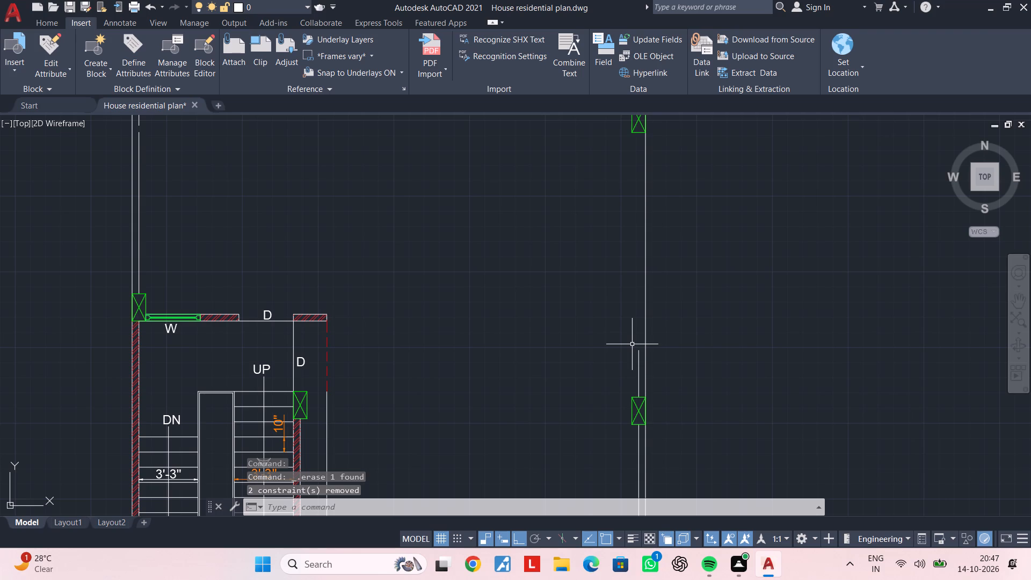
pyautogui.press('Escape')
pyautogui.write('EX')
pyautogui.press('space')
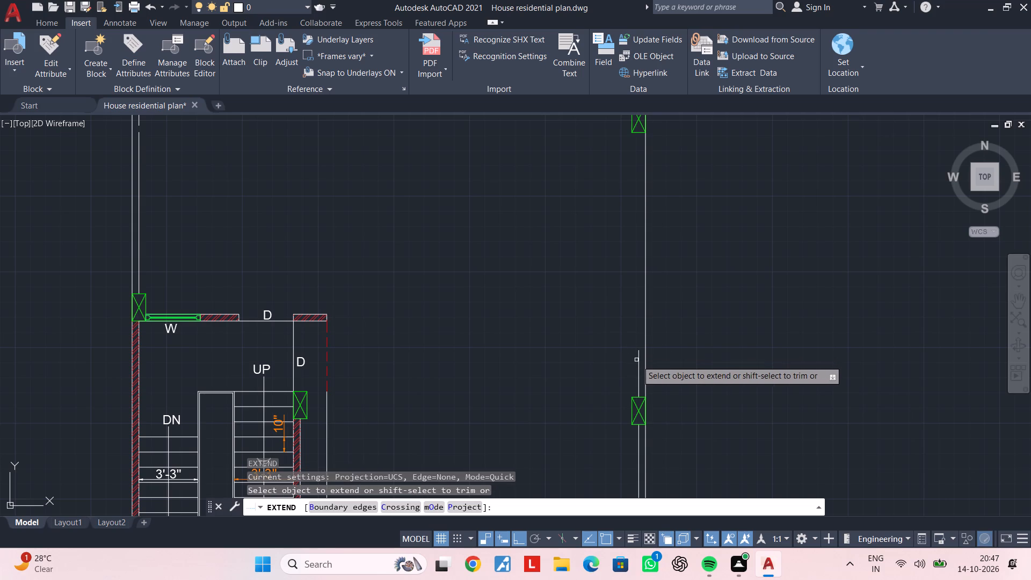
pyautogui.click(639, 362)
pyautogui.moveTo(589, 246); pyautogui.dragTo(571, 401, button='middle')
pyautogui.scroll(-1, 594, 335)
pyautogui.moveTo(593, 340); pyautogui.dragTo(589, 405, button='middle')
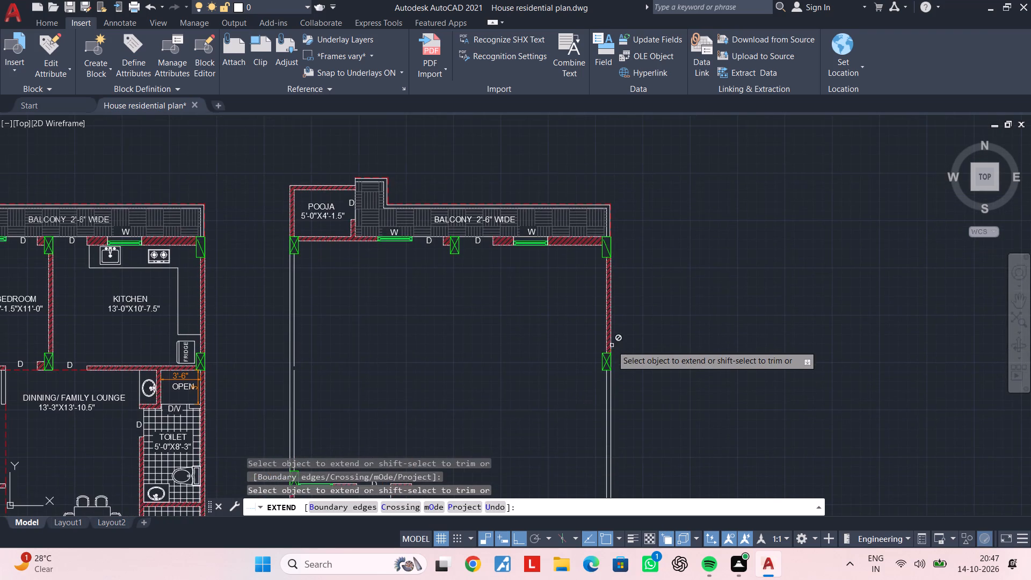
pyautogui.scroll(2, 612, 343)
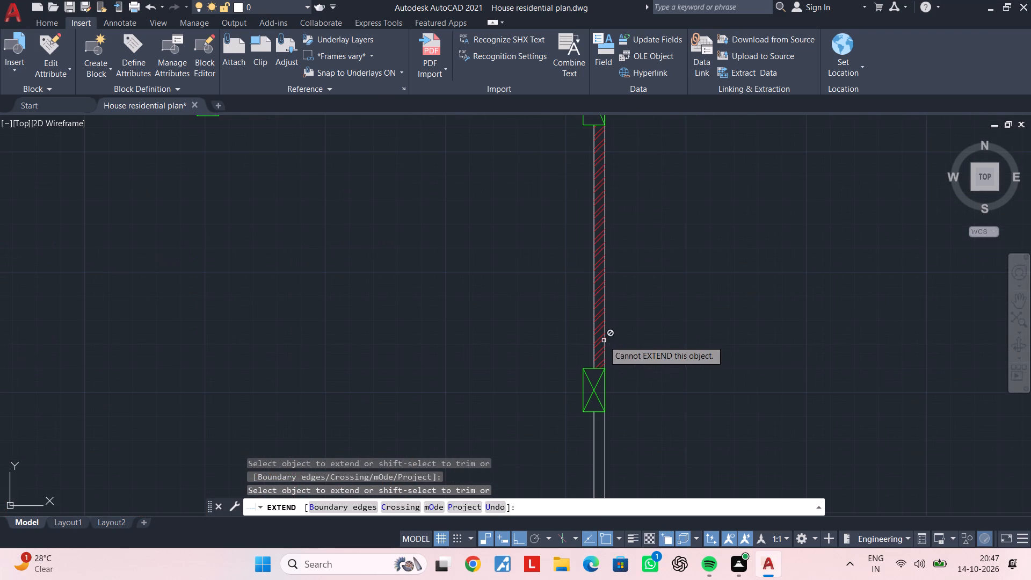
pyautogui.press('Escape')
pyautogui.press('Escape')
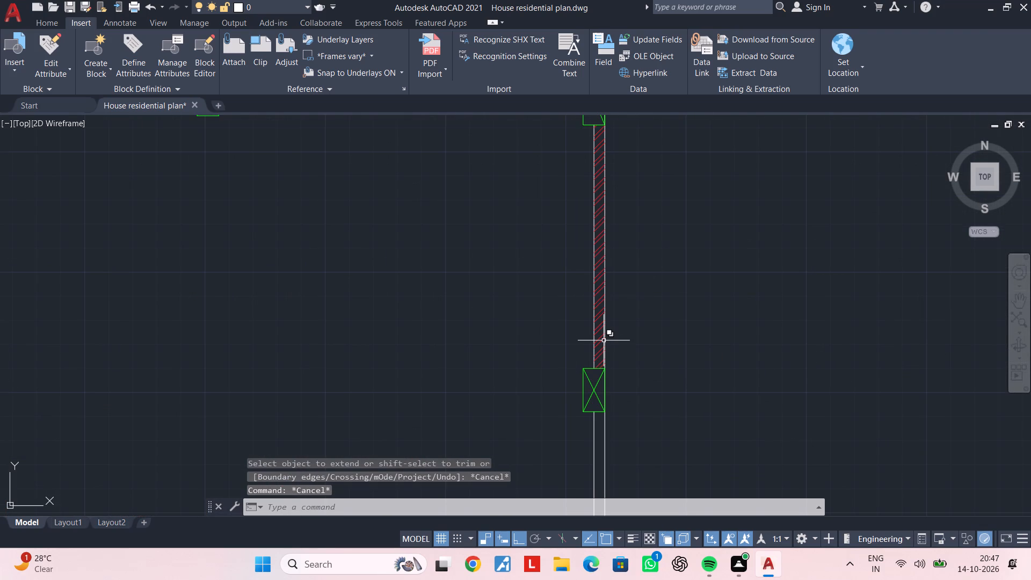
# Delete the red wall hatch between the top two columns of the right outer wall.
pyautogui.scroll(1, 604, 340)
pyautogui.click(594, 335)
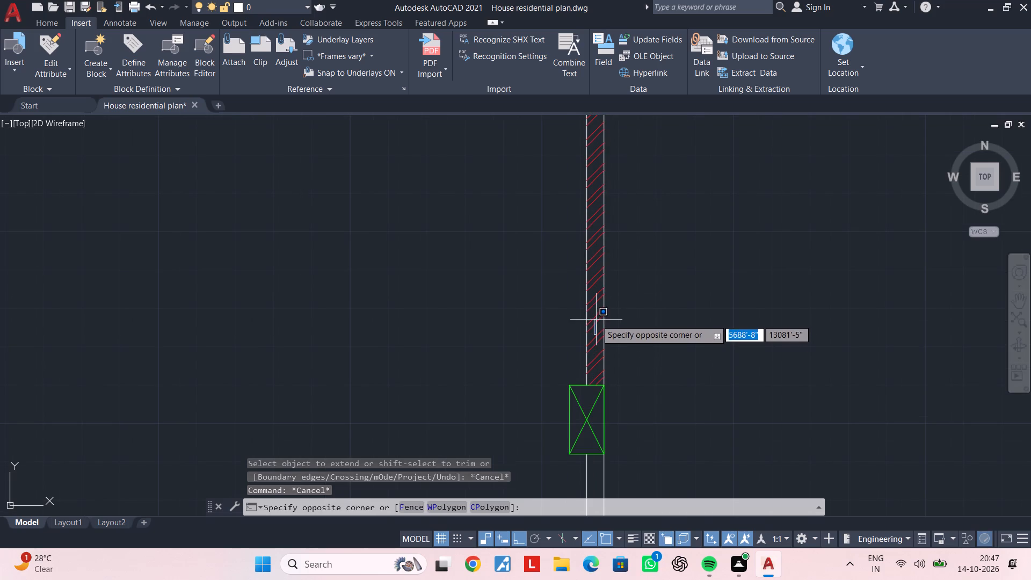
pyautogui.click(596, 320)
pyautogui.click(593, 306)
pyautogui.press('Delete')
pyautogui.scroll(-3, 593, 308)
# Delete the red hatches on both sides of the east balcony window and beside the middle column in the balcony wall.
pyautogui.moveTo(599, 330); pyautogui.dragTo(599, 378, button='middle')
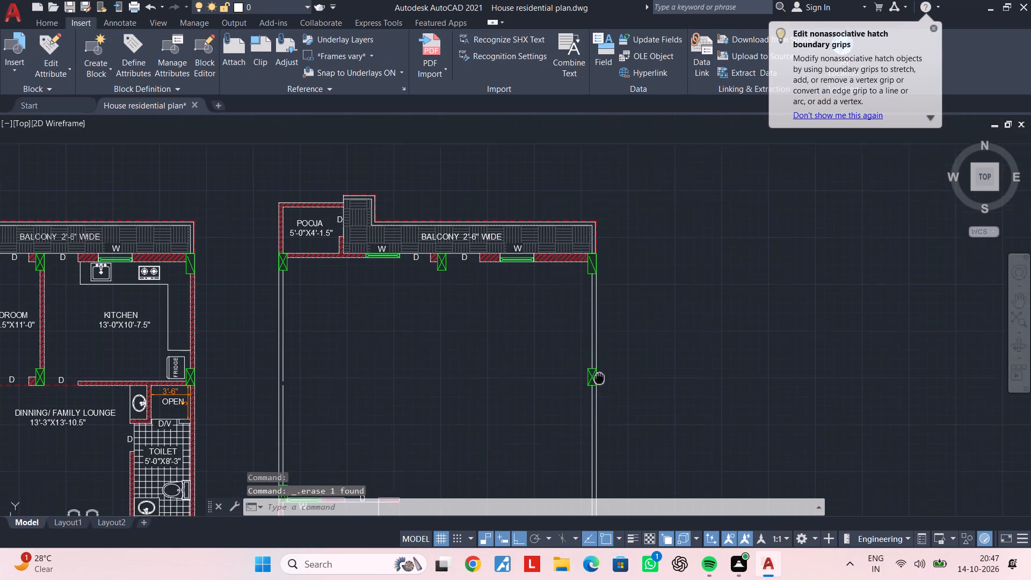
pyautogui.moveTo(599, 378); pyautogui.dragTo(599, 404, button='middle')
pyautogui.scroll(3, 587, 293)
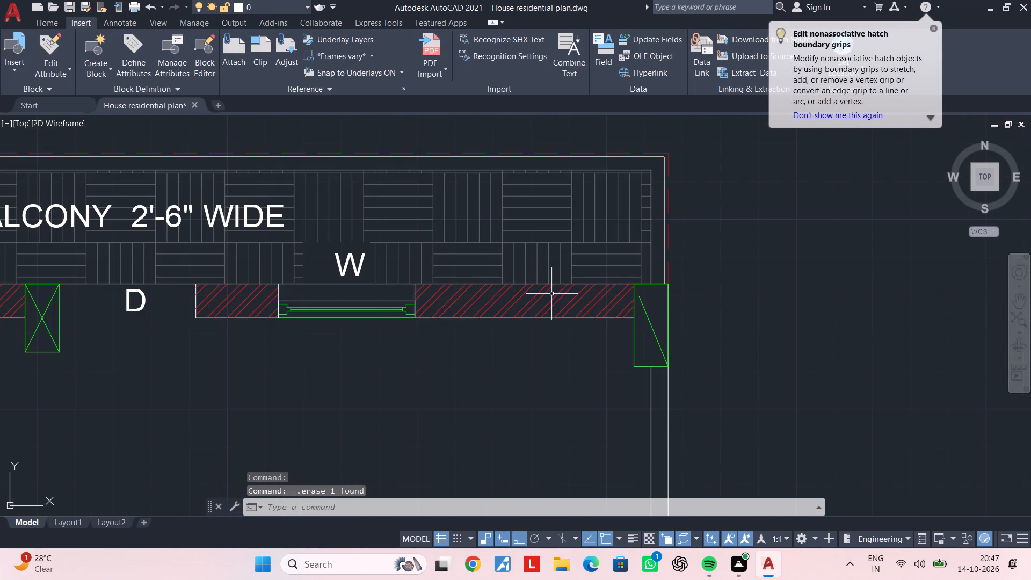
pyautogui.click(550, 294)
pyautogui.click(538, 294)
pyautogui.press('Delete')
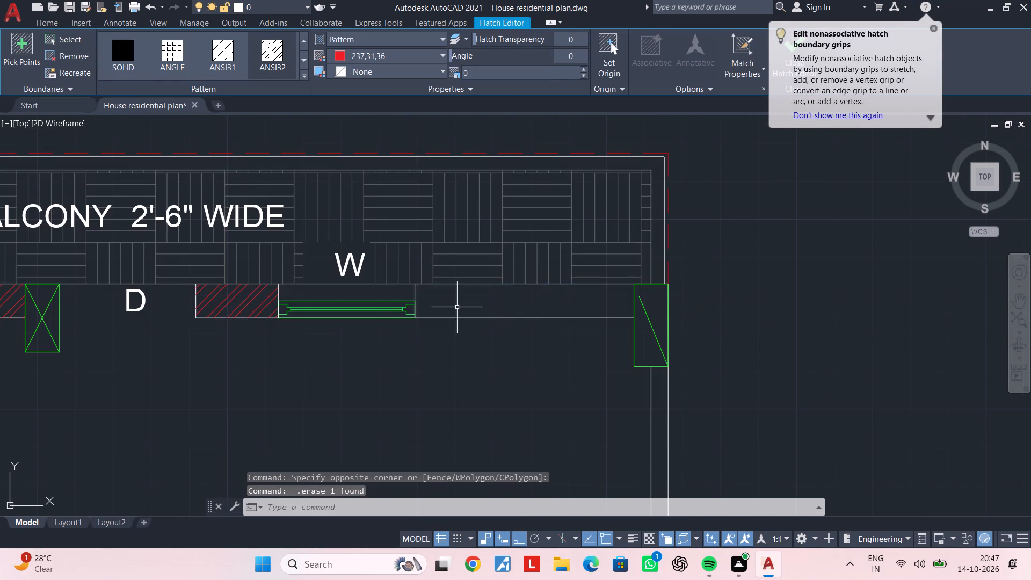
pyautogui.moveTo(455, 307); pyautogui.dragTo(828, 316, button='middle')
pyautogui.click(588, 308)
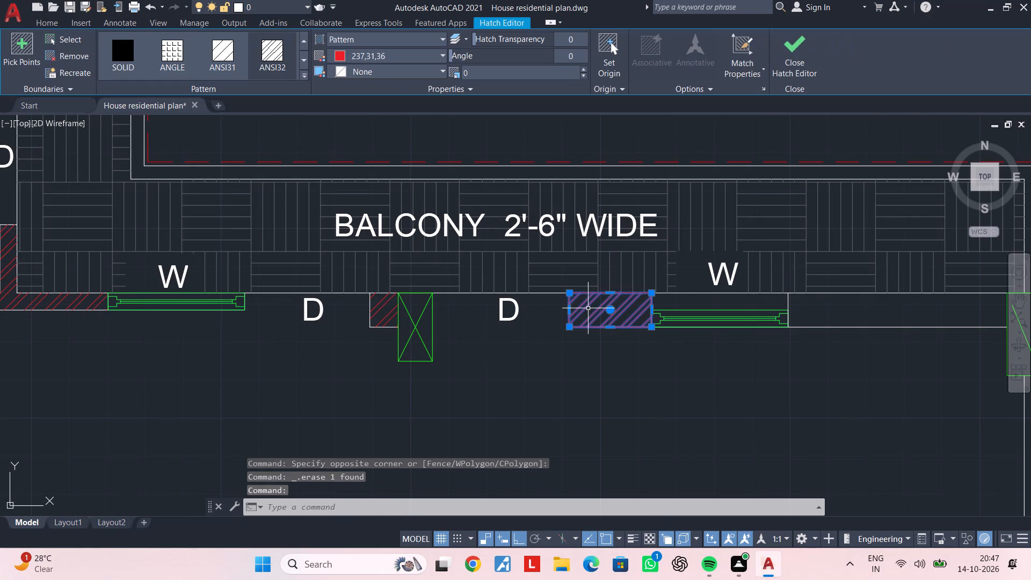
pyautogui.press('Delete')
pyautogui.moveTo(538, 323); pyautogui.dragTo(794, 322, button='middle')
pyautogui.scroll(2, 637, 311)
pyautogui.click(642, 309)
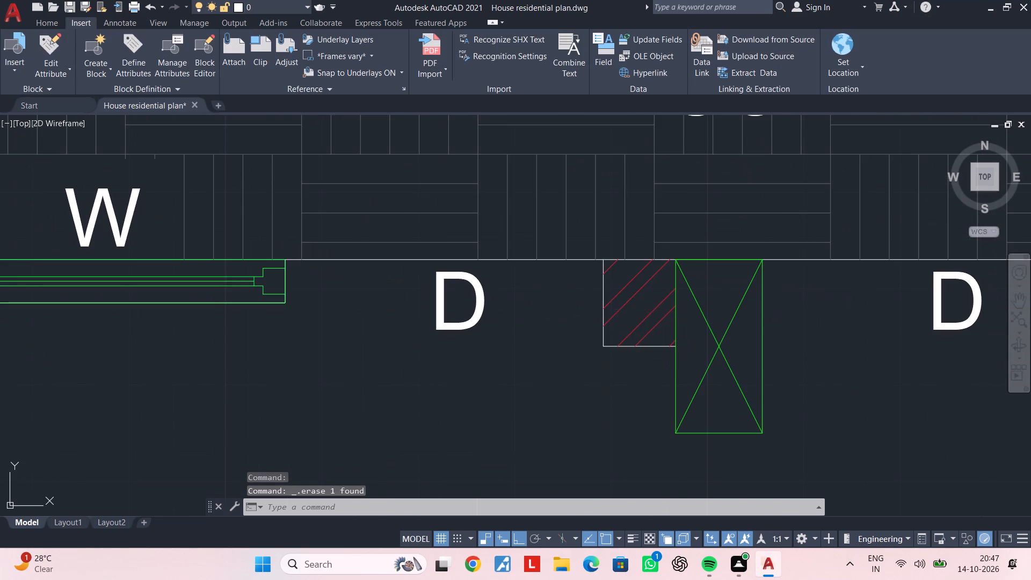
pyautogui.click(626, 292)
pyautogui.press('Delete')
# Delete the red hatches in the walls around the POOJA room.
pyautogui.scroll(-1, 579, 317)
pyautogui.moveTo(579, 317); pyautogui.dragTo(827, 307, button='middle')
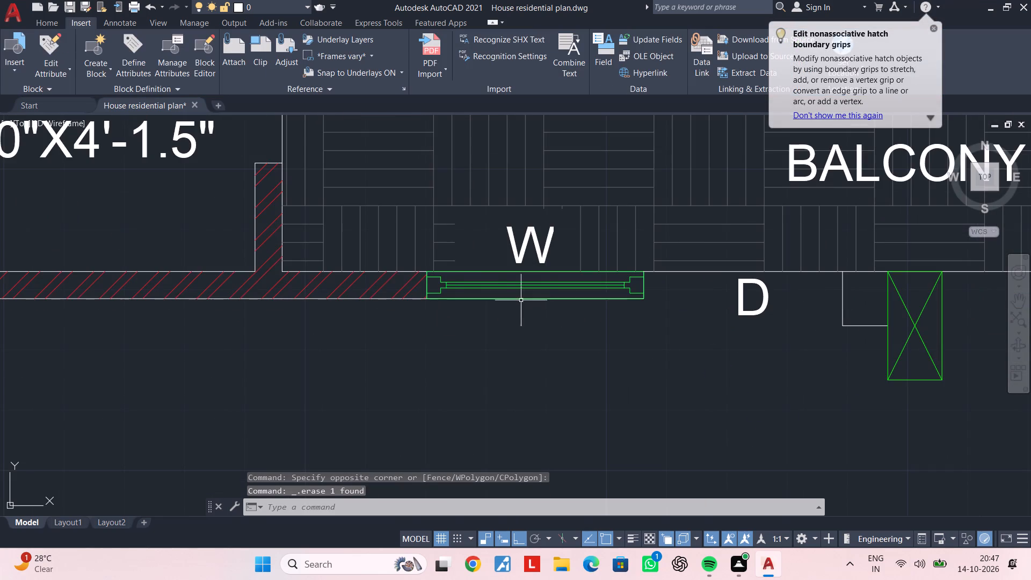
pyautogui.scroll(-1, 387, 293)
pyautogui.click(383, 287)
pyautogui.press('Delete')
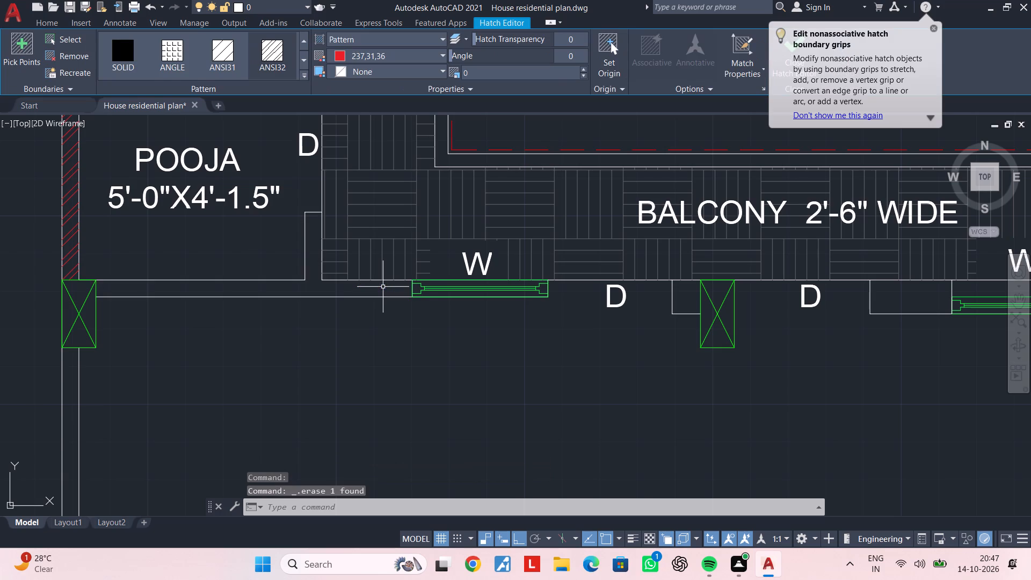
pyautogui.scroll(-3, 383, 287)
pyautogui.moveTo(383, 287); pyautogui.dragTo(474, 342, button='middle')
pyautogui.scroll(3, 421, 295)
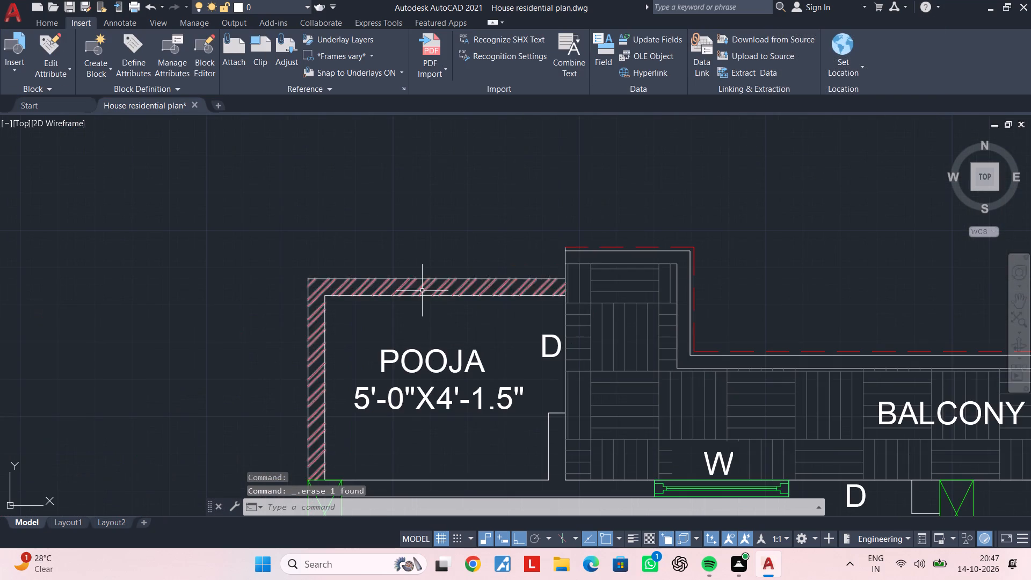
pyautogui.click(422, 291)
pyautogui.press('Delete')
# Delete the lower piece of the left outer wall's inner line and extend the upper piece down to the column above the staircase.
pyautogui.scroll(-2, 429, 298)
pyautogui.moveTo(441, 310); pyautogui.dragTo(451, 258, button='middle')
pyautogui.moveTo(402, 335); pyautogui.dragTo(460, 259, button='middle')
pyautogui.scroll(-1, 502, 313)
pyautogui.moveTo(502, 313); pyautogui.dragTo(490, 222, button='middle')
pyautogui.press('Escape')
pyautogui.scroll(1, 456, 334)
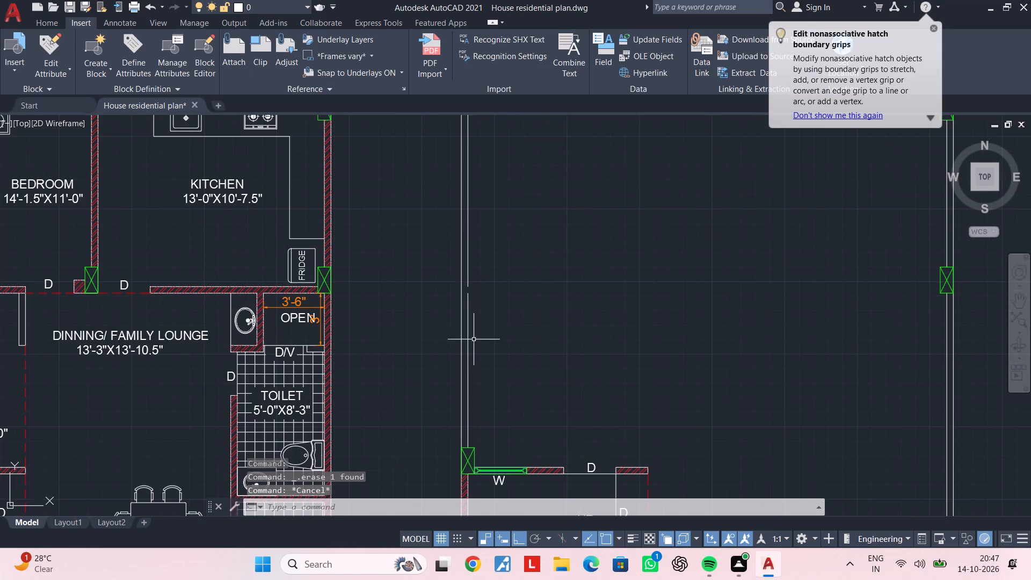
pyautogui.click(468, 338)
pyautogui.press('Delete')
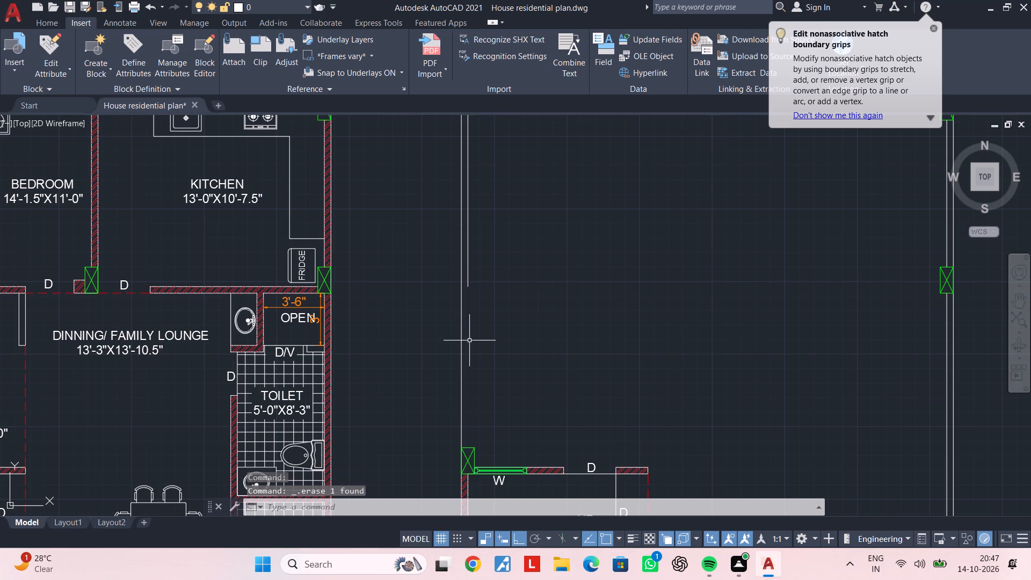
pyautogui.write('EX')
pyautogui.press('space')
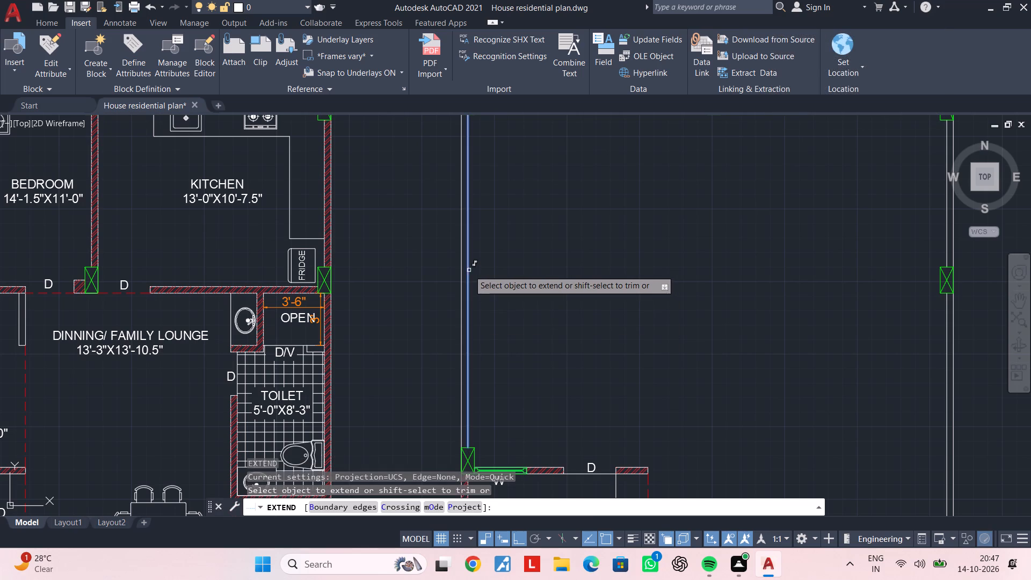
pyautogui.click(469, 270)
pyautogui.moveTo(533, 378); pyautogui.dragTo(540, 272, button='middle')
pyautogui.press('Escape')
pyautogui.press('Escape')
pyautogui.press('Escape')
pyautogui.press('Escape')
pyautogui.press('Escape')
pyautogui.press('Escape')
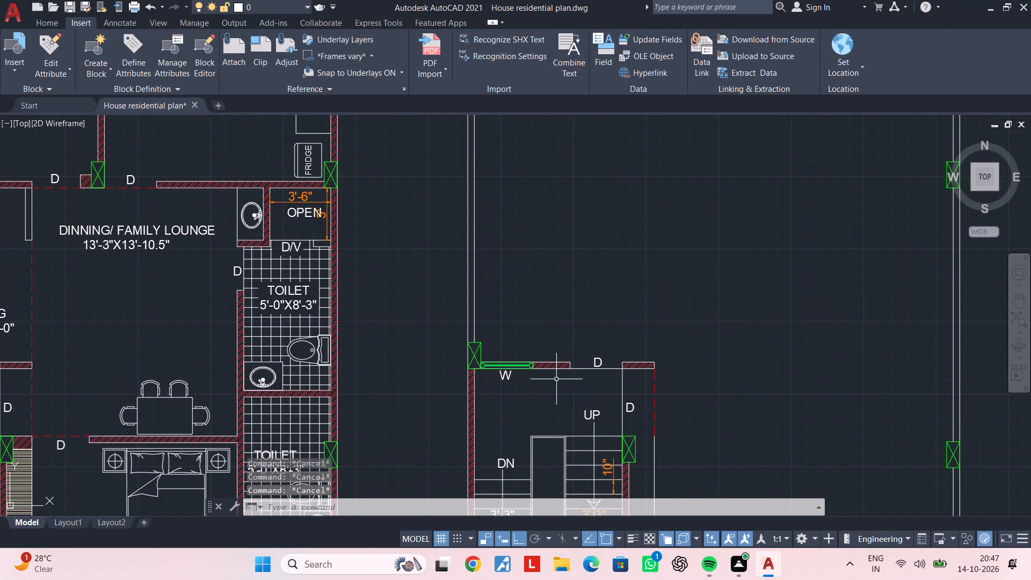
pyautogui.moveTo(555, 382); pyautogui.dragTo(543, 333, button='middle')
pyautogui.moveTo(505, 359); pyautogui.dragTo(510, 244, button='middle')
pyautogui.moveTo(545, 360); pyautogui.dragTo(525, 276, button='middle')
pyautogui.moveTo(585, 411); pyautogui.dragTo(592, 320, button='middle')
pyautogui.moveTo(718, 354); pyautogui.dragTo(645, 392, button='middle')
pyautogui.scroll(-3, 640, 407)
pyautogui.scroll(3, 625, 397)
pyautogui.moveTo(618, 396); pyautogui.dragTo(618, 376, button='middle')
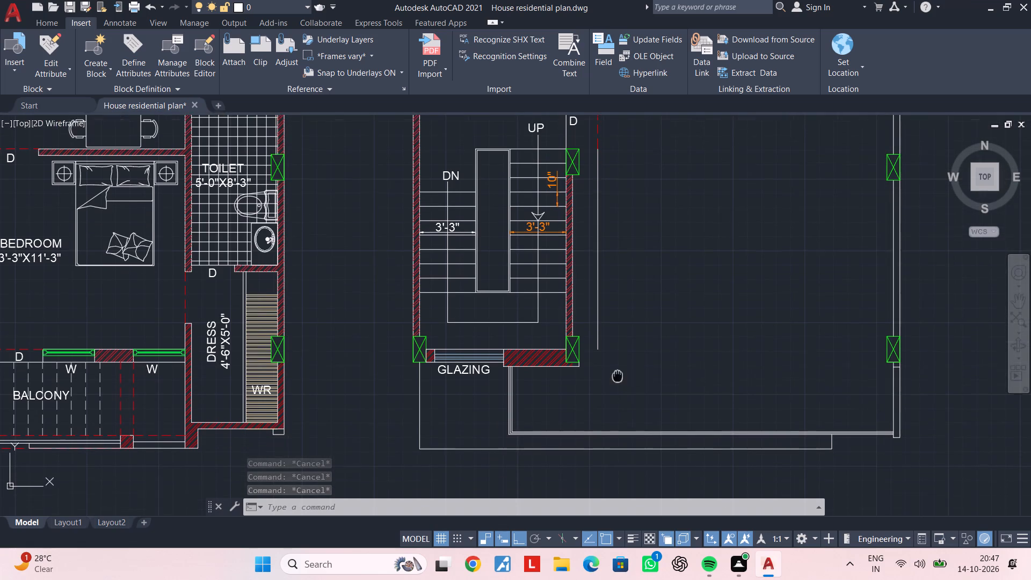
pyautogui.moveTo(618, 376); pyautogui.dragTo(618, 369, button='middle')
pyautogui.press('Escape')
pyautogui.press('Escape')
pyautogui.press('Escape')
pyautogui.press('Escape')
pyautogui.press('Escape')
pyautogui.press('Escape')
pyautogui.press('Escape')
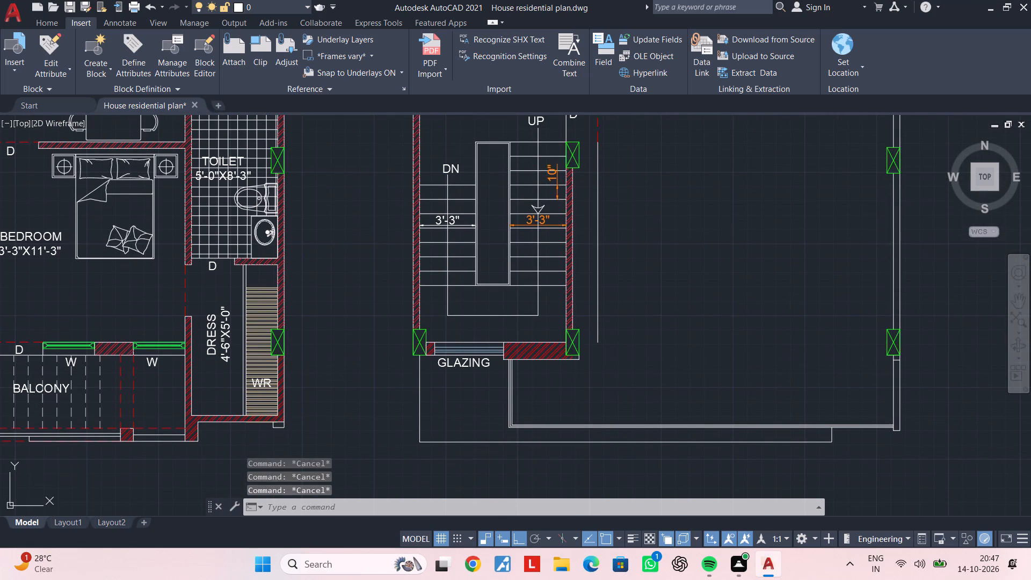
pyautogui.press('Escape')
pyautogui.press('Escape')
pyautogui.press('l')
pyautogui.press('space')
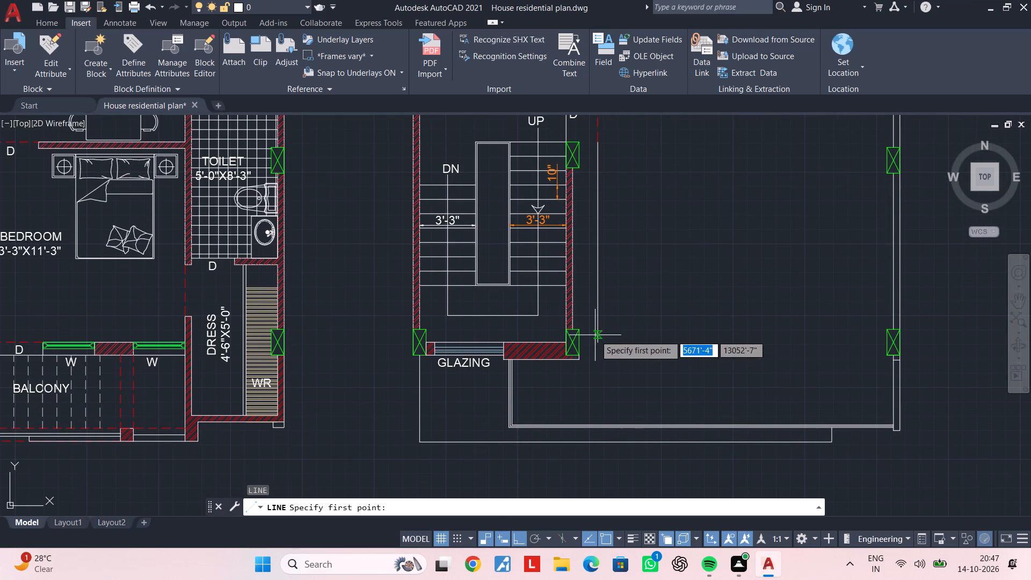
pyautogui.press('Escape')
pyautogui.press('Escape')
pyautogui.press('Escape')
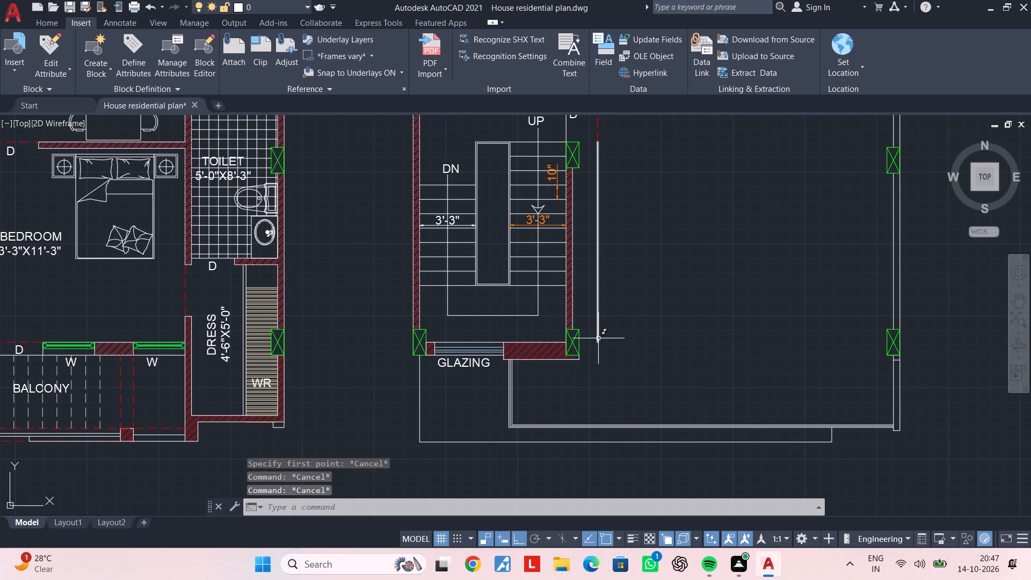
# Draw a horizontal line from the vertical line below the glazing across the railing, ending beyond the vertical line beside the staircase.
pyautogui.press('l')
pyautogui.press('space')
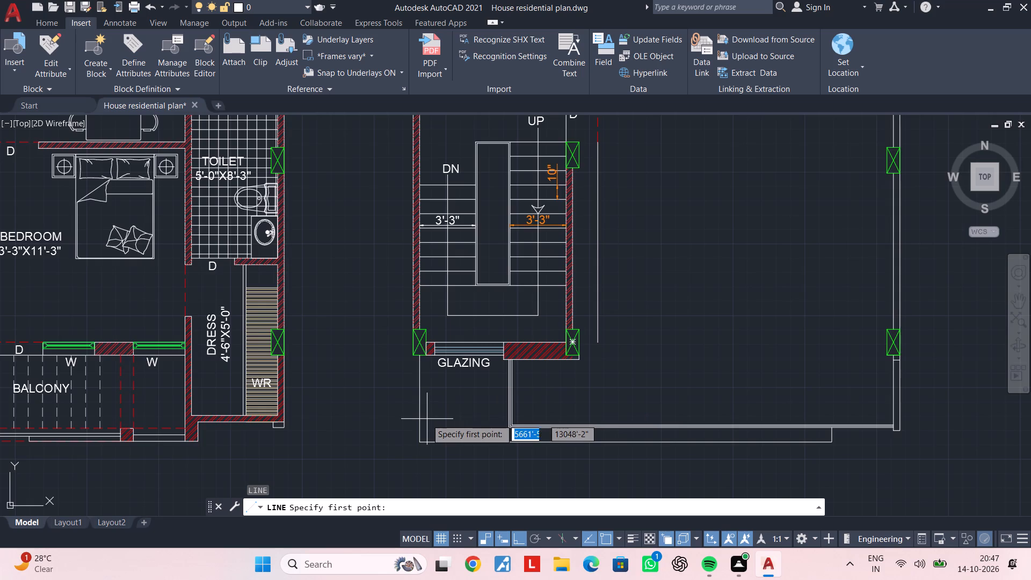
pyautogui.scroll(2, 424, 419)
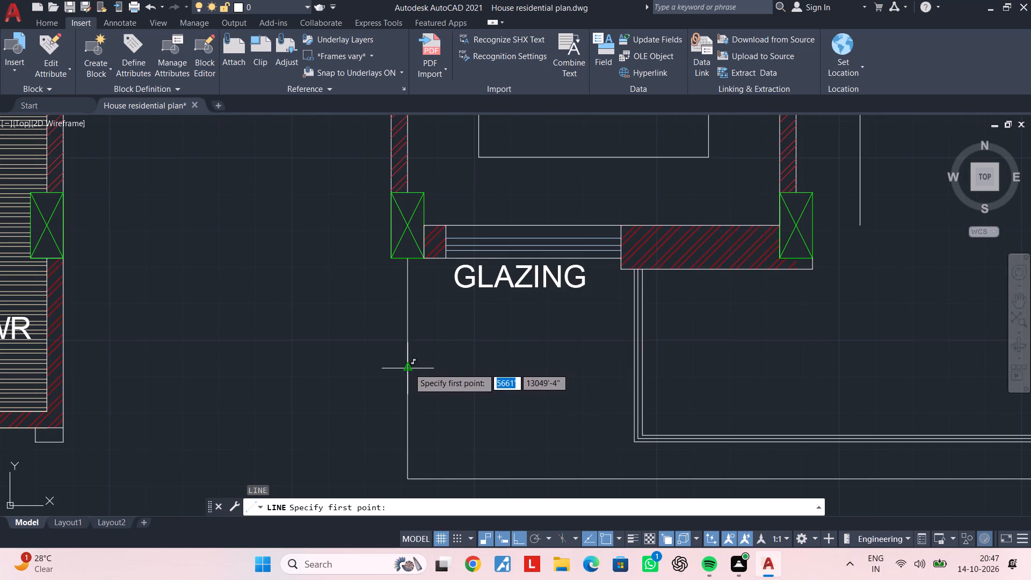
pyautogui.click(409, 368)
pyautogui.moveTo(914, 358); pyautogui.dragTo(717, 376, button='middle')
pyautogui.click(773, 365)
pyautogui.press('Escape')
pyautogui.press('Escape')
pyautogui.press('Escape')
pyautogui.press('Escape')
pyautogui.press('Escape')
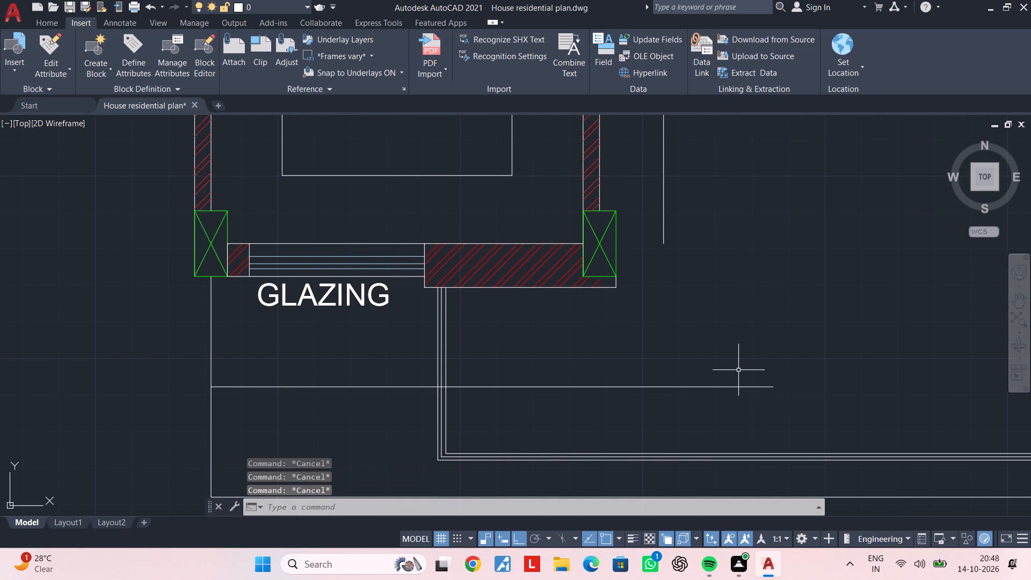
# Extend the vertical line beside the staircase down to the new horizontal line.
pyautogui.press('Escape')
pyautogui.write('EX')
pyautogui.press('space')
pyautogui.click(664, 236)
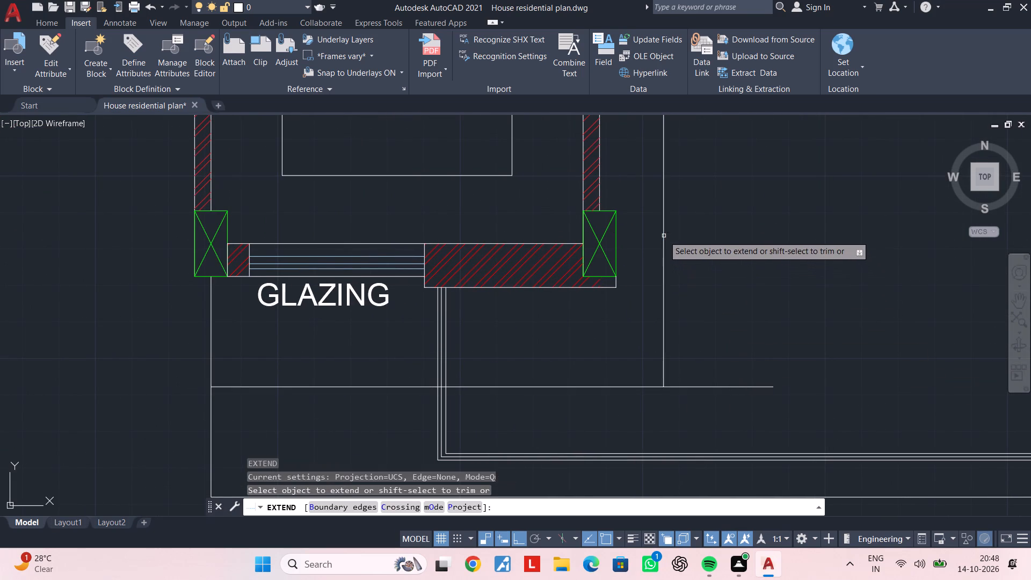
pyautogui.press('Escape')
pyautogui.press('Escape')
# Trim the new horizontal line's overhang beyond the vertical line beside the staircase.
pyautogui.press('t')
pyautogui.press('r')
pyautogui.press('space')
pyautogui.click(703, 321)
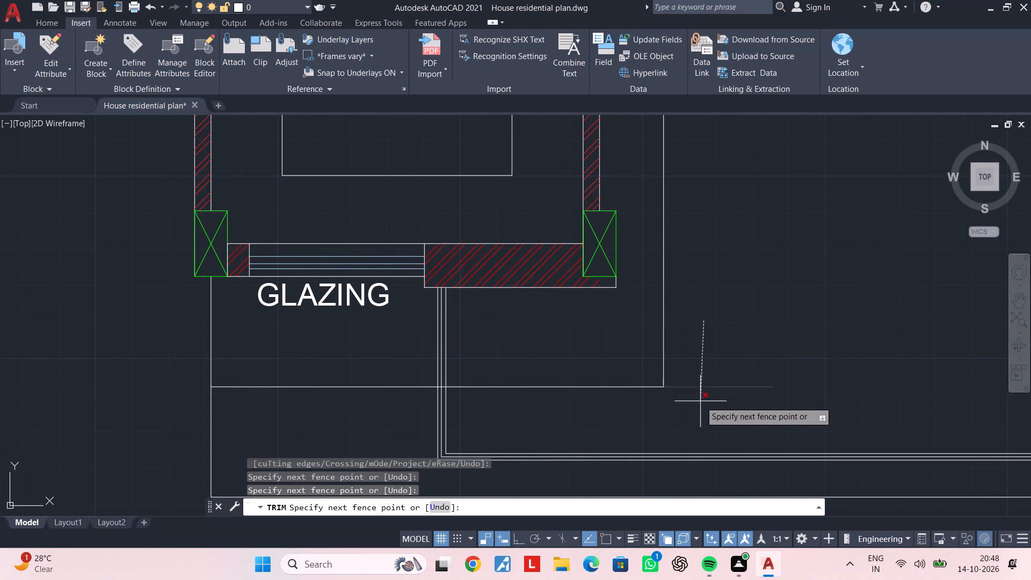
pyautogui.click(700, 402)
pyautogui.press('Escape')
pyautogui.moveTo(511, 390); pyautogui.dragTo(629, 390, button='middle')
pyautogui.press('Escape')
pyautogui.press('Escape')
# Match the horizontal line below the glazing and the vertical line beside the staircase to the neighbouring plan's red dashed balcony line.
pyautogui.press('m')
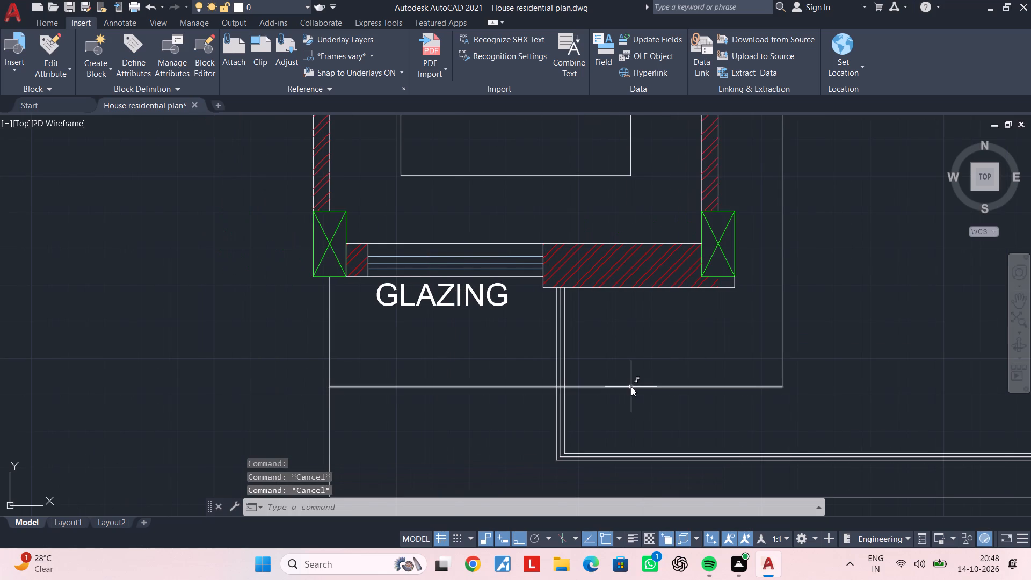
pyautogui.press('a')
pyautogui.press('space')
pyautogui.scroll(-3, 616, 385)
pyautogui.moveTo(656, 385); pyautogui.dragTo(495, 367, button='middle')
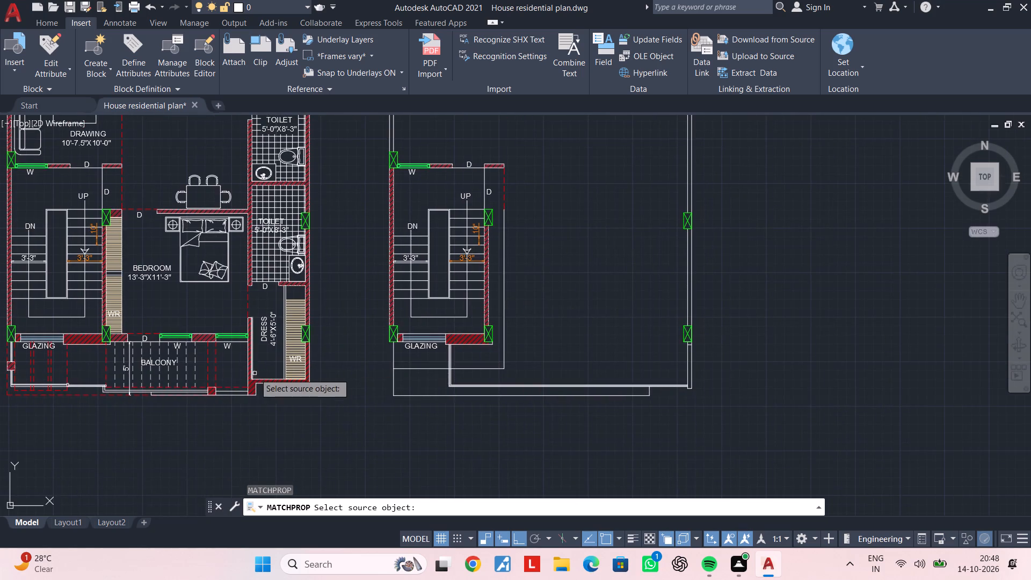
pyautogui.scroll(3, 259, 386)
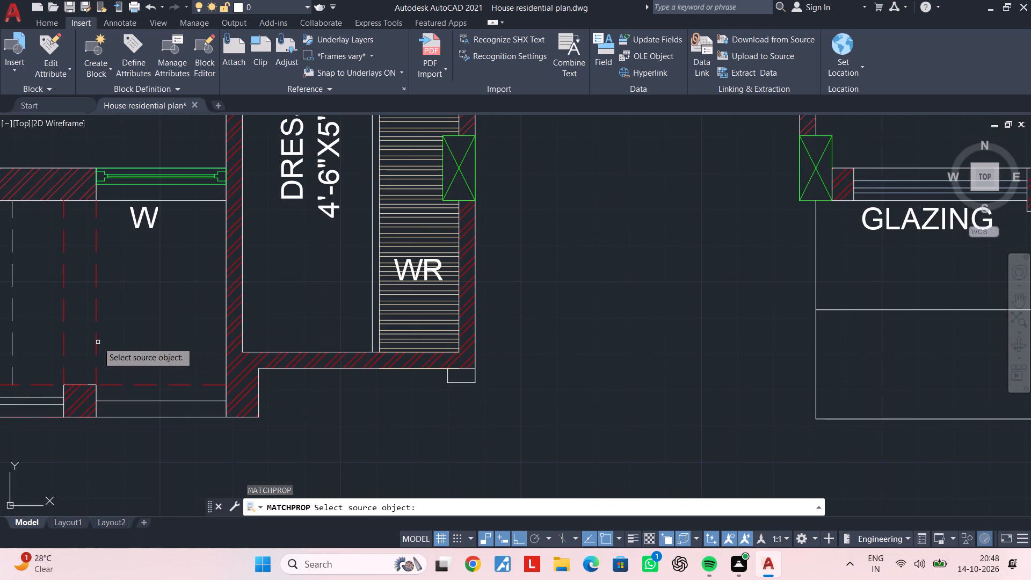
pyautogui.click(98, 342)
pyautogui.scroll(-1, 497, 335)
pyautogui.moveTo(464, 335); pyautogui.dragTo(119, 335, button='middle')
pyautogui.click(397, 337)
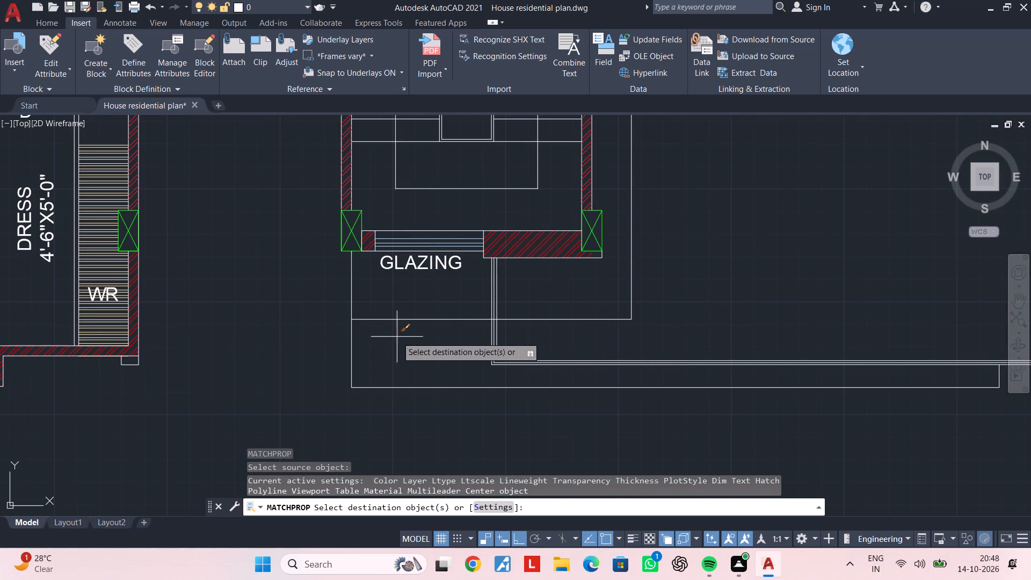
pyautogui.click(397, 314)
pyautogui.click(682, 289)
pyautogui.click(596, 298)
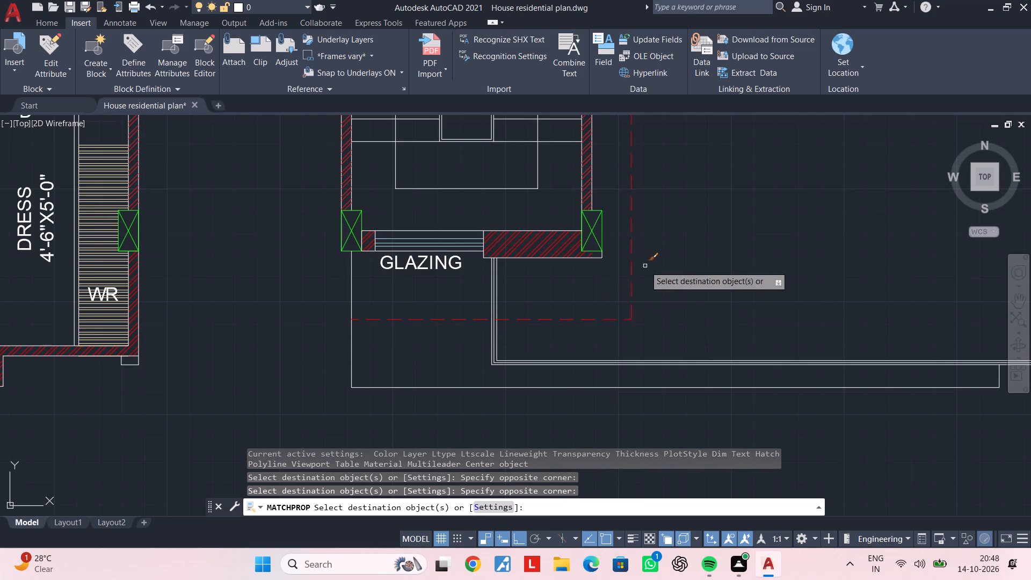
pyautogui.scroll(-4, 650, 262)
pyautogui.scroll(1, 671, 209)
pyautogui.moveTo(648, 173); pyautogui.dragTo(672, 279, button='middle')
pyautogui.scroll(2, 664, 279)
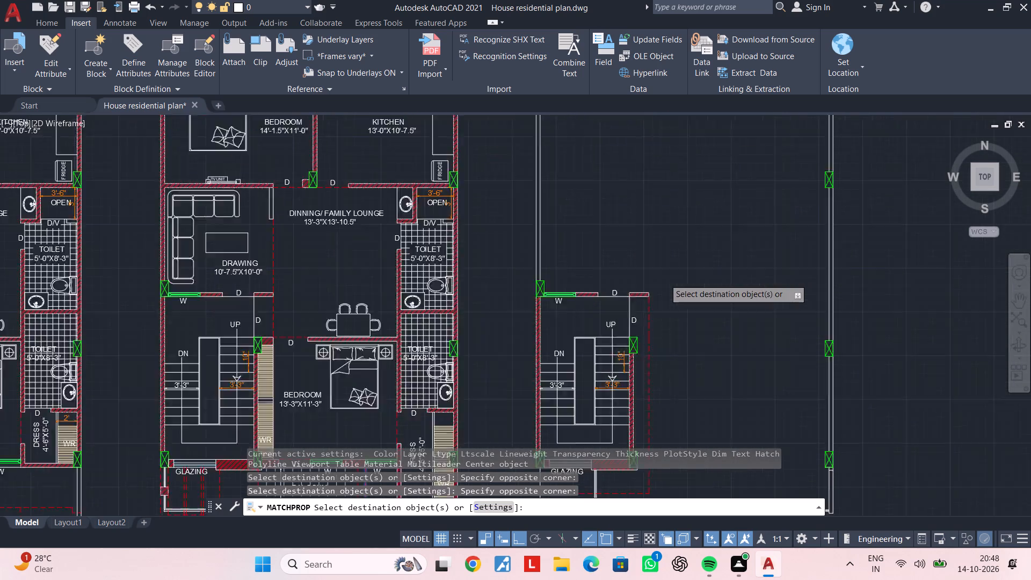
pyautogui.scroll(1, 664, 279)
pyautogui.moveTo(673, 323); pyautogui.dragTo(672, 307, button='middle')
pyautogui.press('Escape')
pyautogui.moveTo(664, 324); pyautogui.dragTo(659, 226, button='middle')
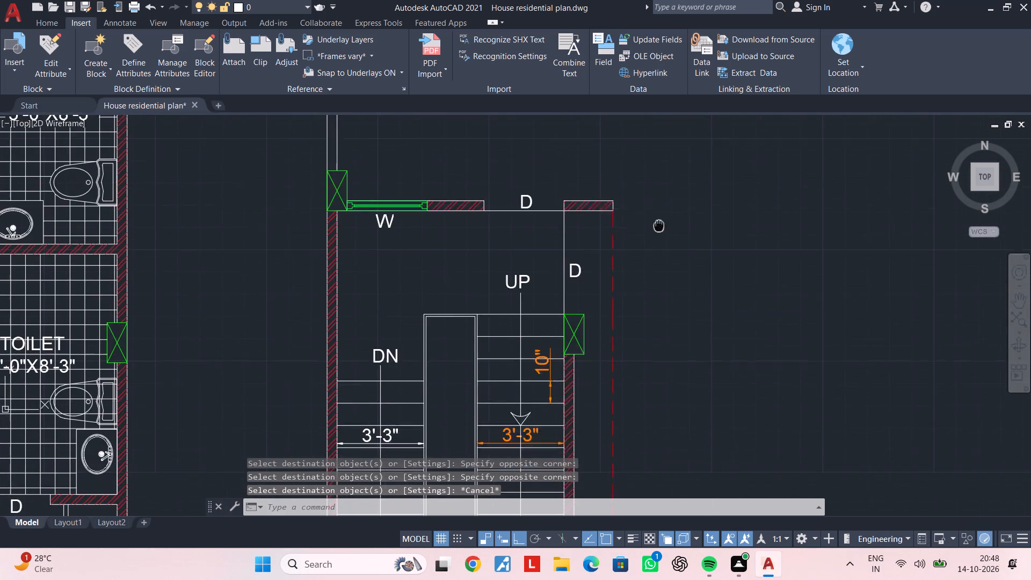
pyautogui.press('Escape')
# Delete both pieces of the red dashed vertical line beside the staircase.
pyautogui.moveTo(659, 226); pyautogui.dragTo(659, 218, button='middle')
pyautogui.scroll(-2, 649, 281)
pyautogui.moveTo(650, 263); pyautogui.dragTo(650, 255, button='middle')
pyautogui.scroll(1, 636, 282)
pyautogui.click(631, 281)
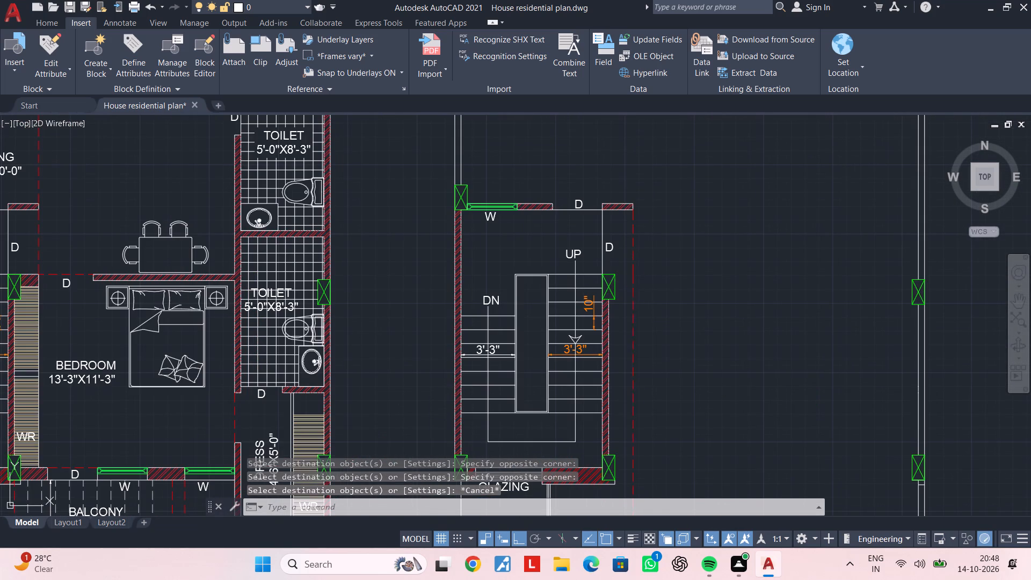
pyautogui.press('Delete')
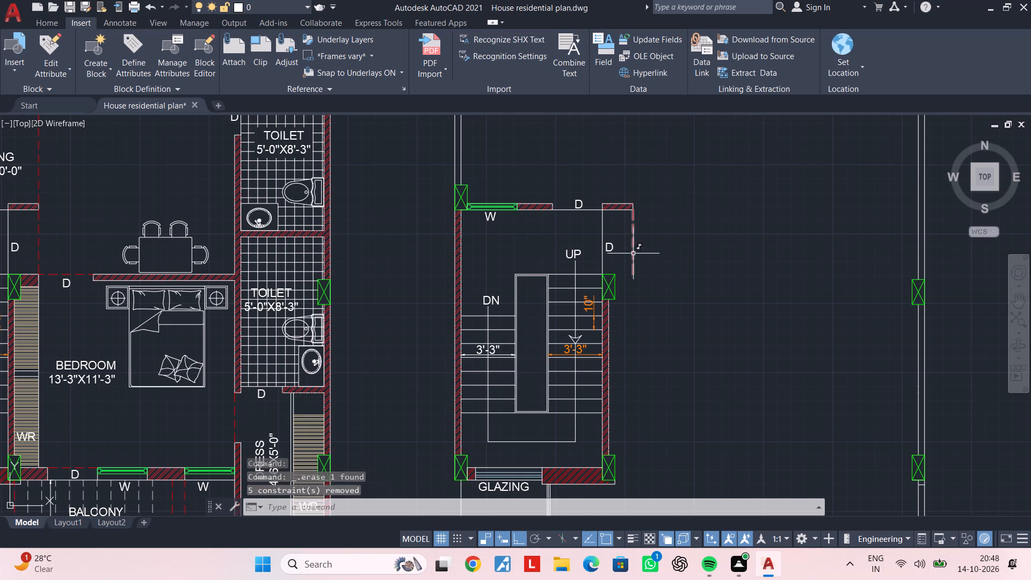
pyautogui.click(633, 253)
pyautogui.press('Delete')
pyautogui.scroll(-1, 680, 295)
pyautogui.moveTo(681, 296); pyautogui.dragTo(649, 213, button='middle')
pyautogui.press('Escape')
pyautogui.press('Escape')
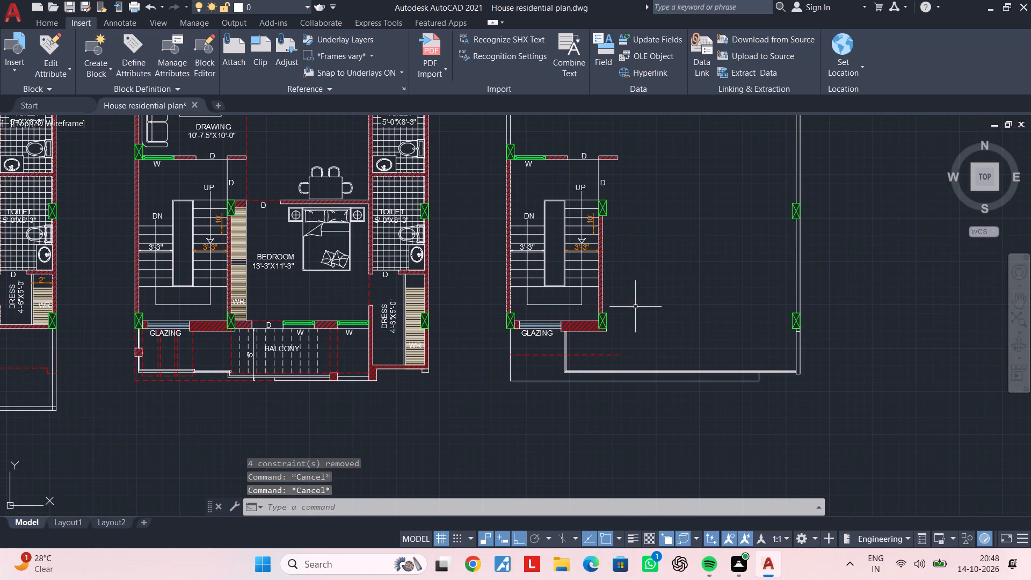
# Draw a line from the left outer wall above the window across past the staircase, and about 22'-6" down beyond the dashed line.
pyautogui.press('l')
pyautogui.press('space')
pyautogui.moveTo(507, 179); pyautogui.dragTo(477, 284, button='middle')
pyautogui.scroll(1, 490, 250)
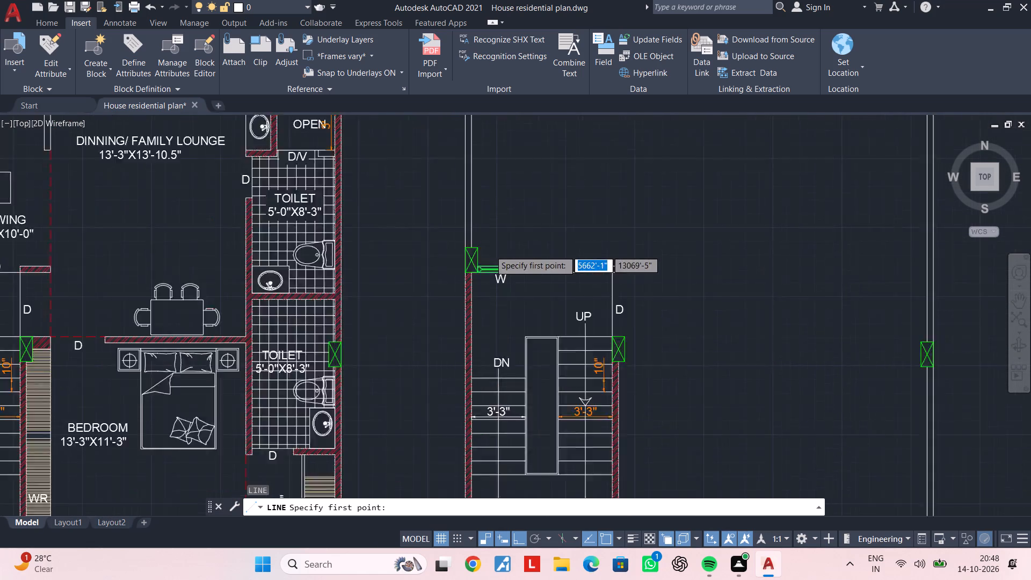
pyautogui.scroll(1, 490, 250)
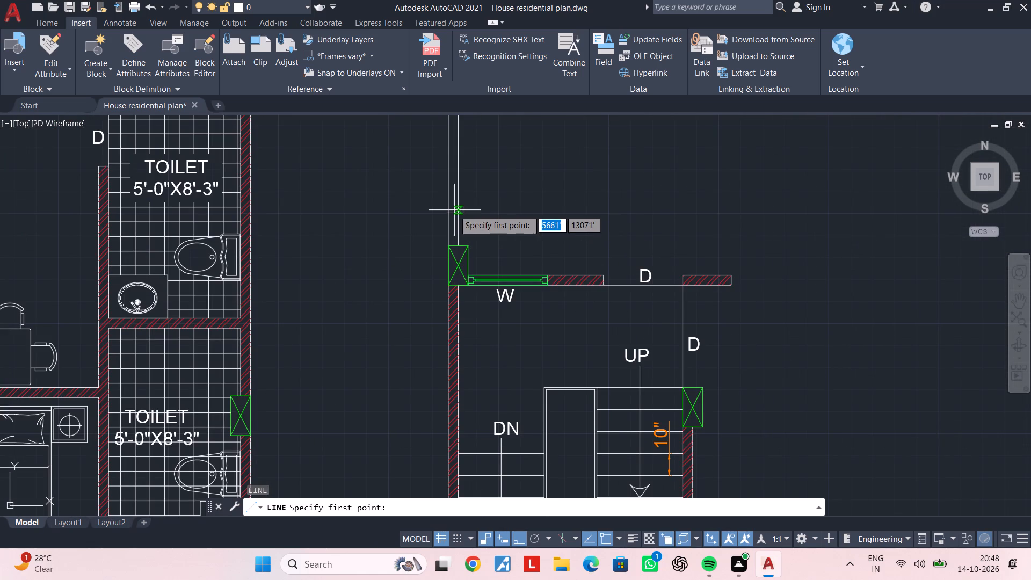
pyautogui.click(447, 209)
pyautogui.moveTo(759, 211); pyautogui.dragTo(753, 210, button='middle')
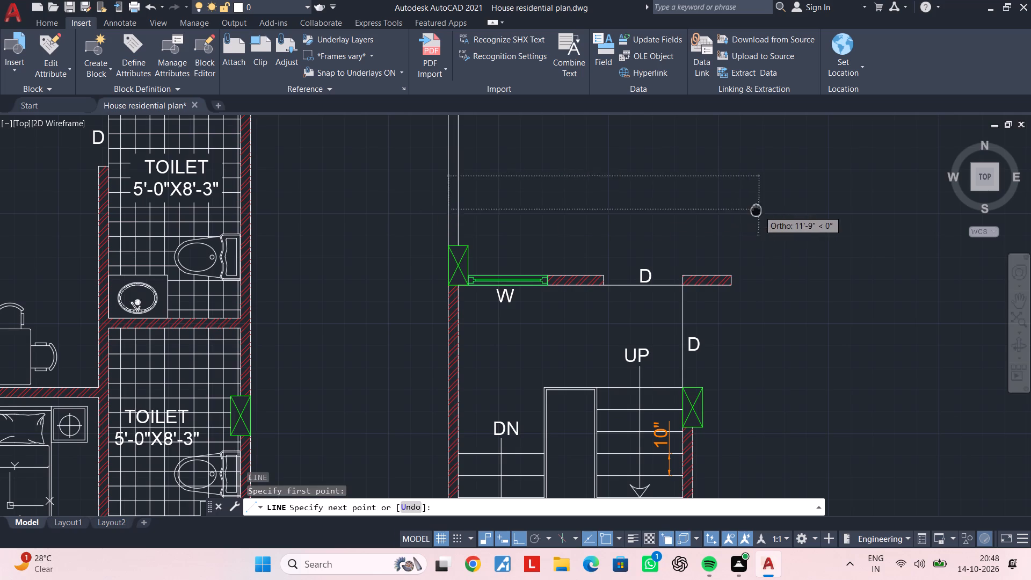
pyautogui.moveTo(753, 210); pyautogui.dragTo(667, 206, button='middle')
pyautogui.click(716, 206)
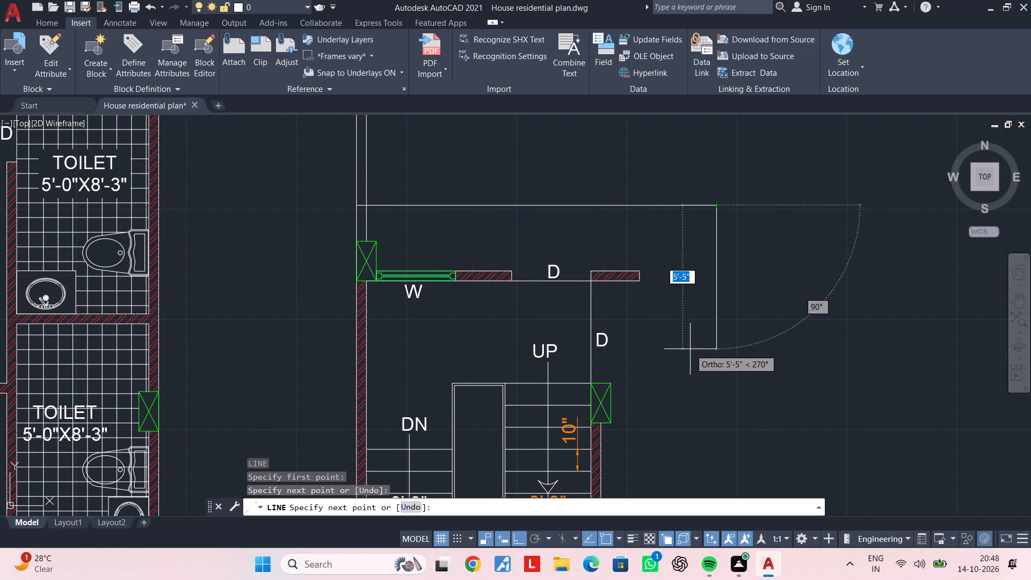
pyautogui.moveTo(690, 349); pyautogui.dragTo(692, 140, button='middle')
pyautogui.scroll(-2, 722, 325)
pyautogui.moveTo(722, 328); pyautogui.dragTo(710, 285, button='middle')
pyautogui.scroll(2, 702, 359)
pyautogui.click(712, 426)
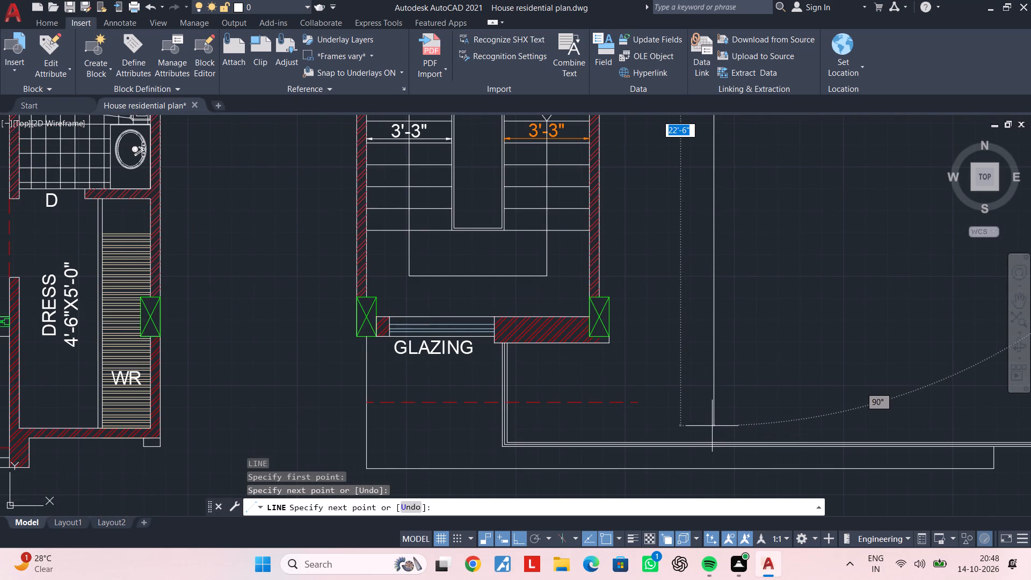
pyautogui.press('Escape')
pyautogui.press('Escape')
pyautogui.press('Escape')
pyautogui.press('Escape')
pyautogui.press('Escape')
# Draw a vertical line from the top midpoint of the column beside the stairs up to the upper edge of the hatched wall stub.
pyautogui.scroll(-2, 702, 408)
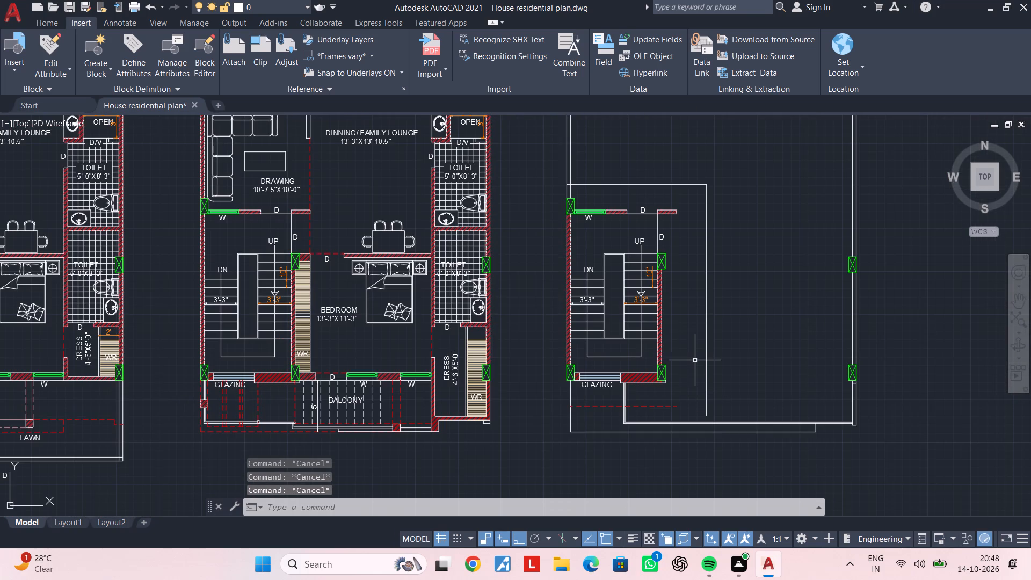
pyautogui.moveTo(681, 323); pyautogui.dragTo(691, 371, button='middle')
pyautogui.scroll(2, 692, 294)
pyautogui.moveTo(645, 229); pyautogui.dragTo(655, 263, button='middle')
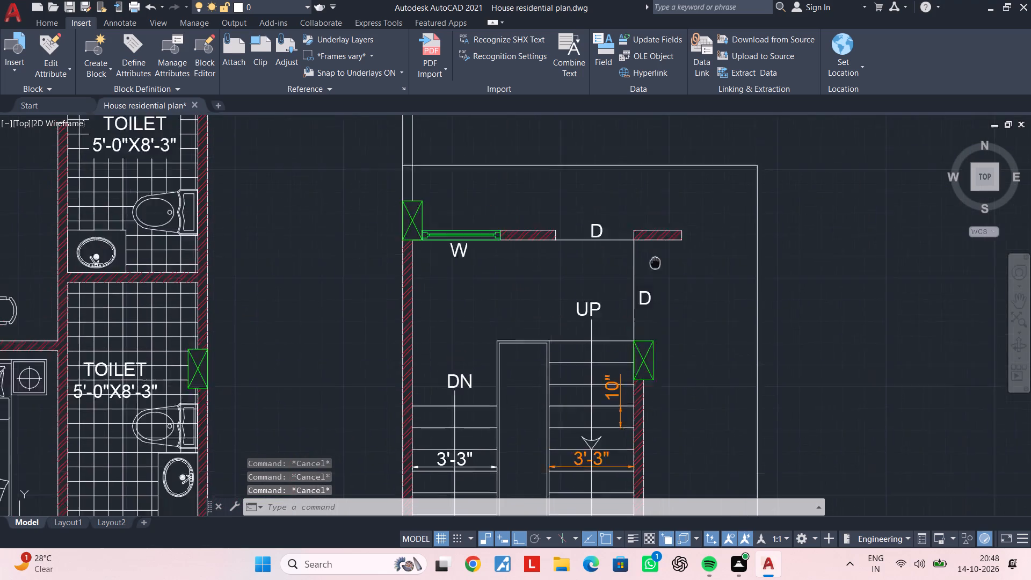
pyautogui.moveTo(655, 263); pyautogui.dragTo(656, 325, button='middle')
pyautogui.click(681, 323)
pyautogui.scroll(2, 664, 275)
pyautogui.moveTo(665, 322); pyautogui.dragTo(641, 195, button='middle')
pyautogui.press('Escape')
pyautogui.scroll(-1, 645, 313)
pyautogui.moveTo(645, 307); pyautogui.dragTo(630, 182, button='middle')
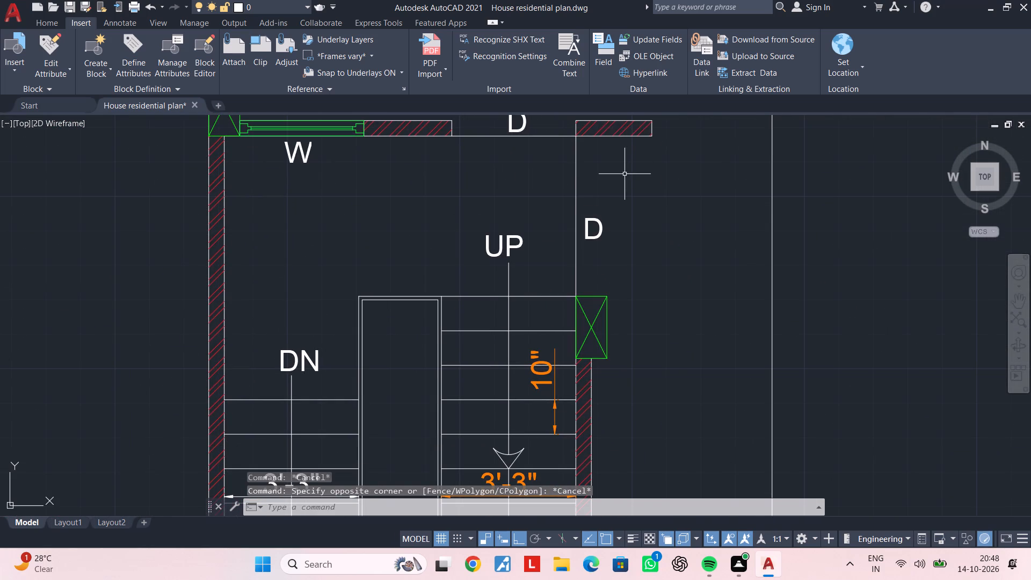
pyautogui.press('l')
pyautogui.press('space')
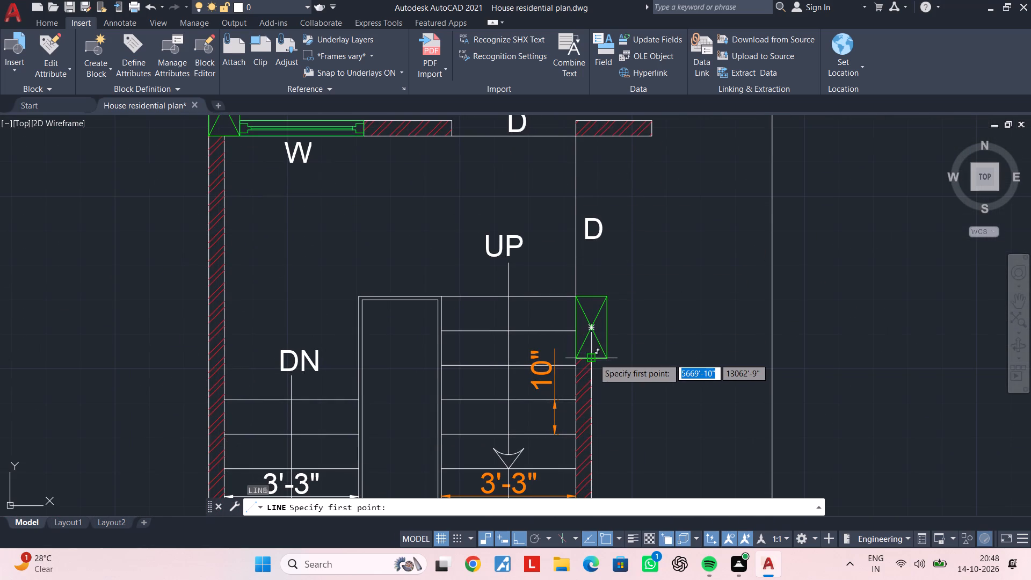
pyautogui.click(594, 293)
pyautogui.moveTo(600, 137); pyautogui.dragTo(599, 209, button='middle')
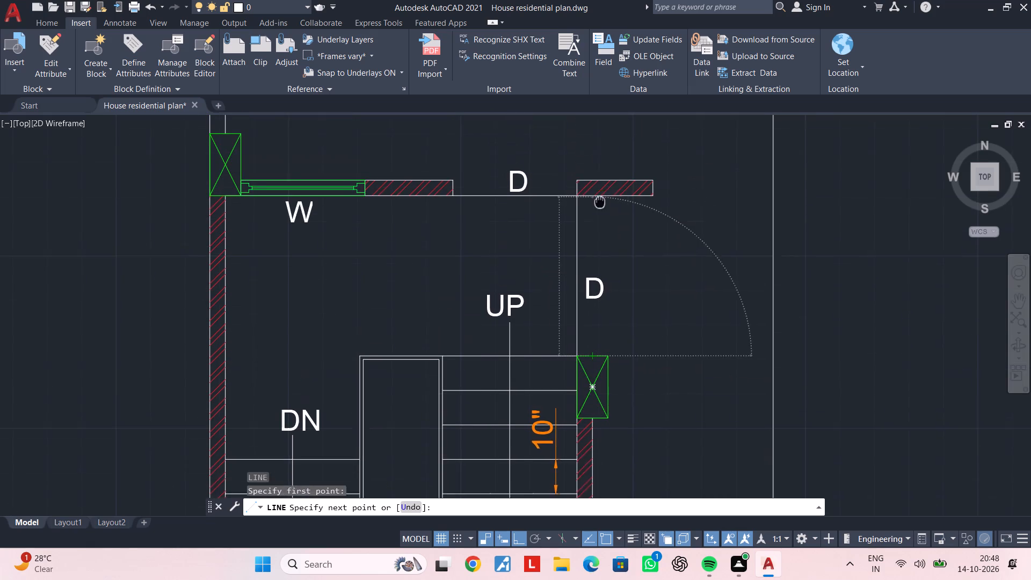
pyautogui.moveTo(599, 209); pyautogui.dragTo(597, 227, button='middle')
pyautogui.click(591, 210)
pyautogui.press('Escape')
pyautogui.press('Escape')
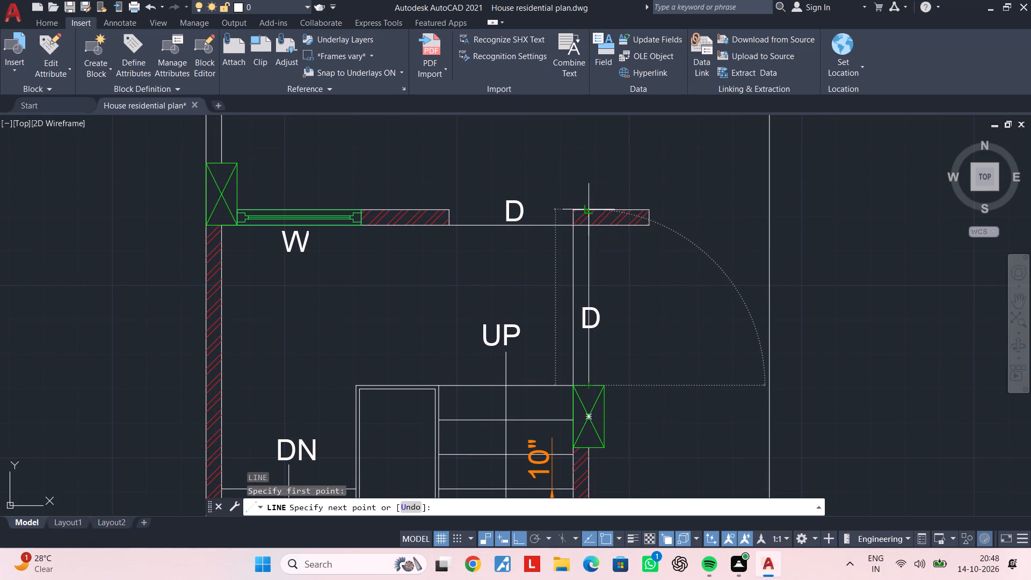
pyautogui.press('Escape')
pyautogui.press('Escape')
pyautogui.press('Escape')
pyautogui.press('Escape')
# Trim the wall stub's outlines beyond the new vertical line at the staircase doors.
pyautogui.press('t')
pyautogui.press('r')
pyautogui.press('space')
pyautogui.click(638, 252)
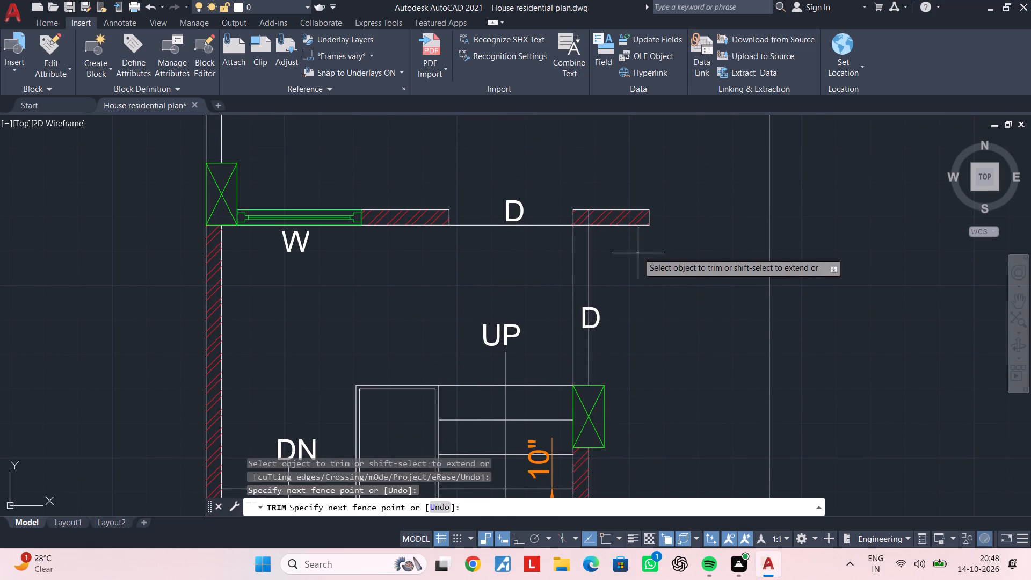
pyautogui.click(631, 191)
pyautogui.click(650, 219)
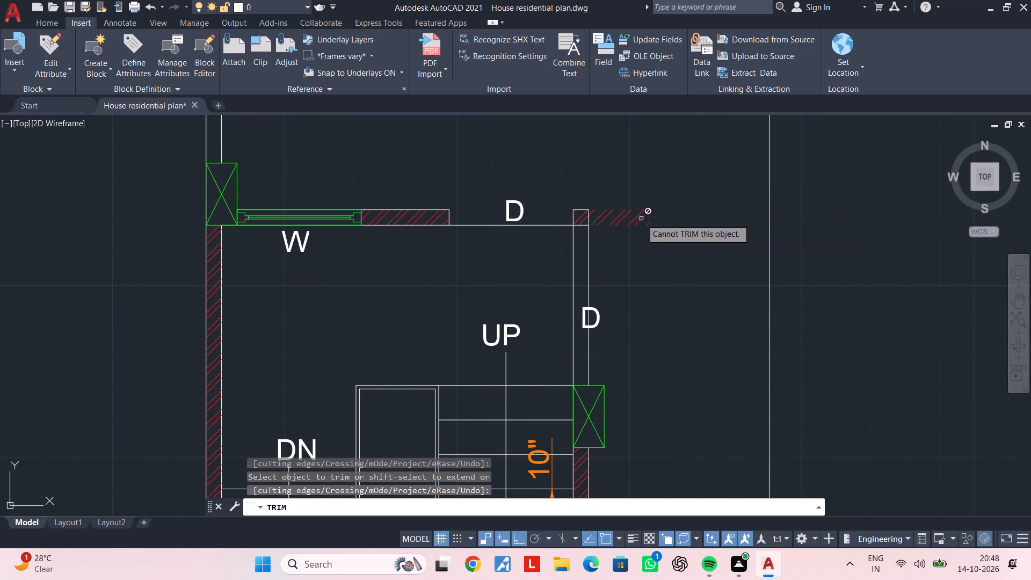
pyautogui.click(641, 219)
pyautogui.doubleClick(622, 218)
pyautogui.press('Escape')
# Stretch the red hatch of the wall stub back to the new vertical line.
pyautogui.click(607, 218)
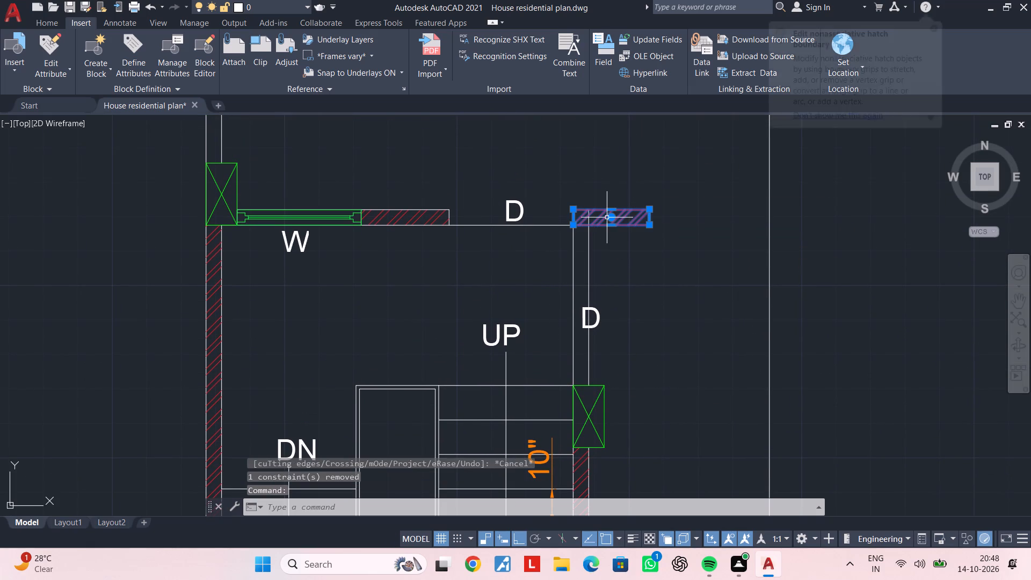
pyautogui.scroll(3, 666, 215)
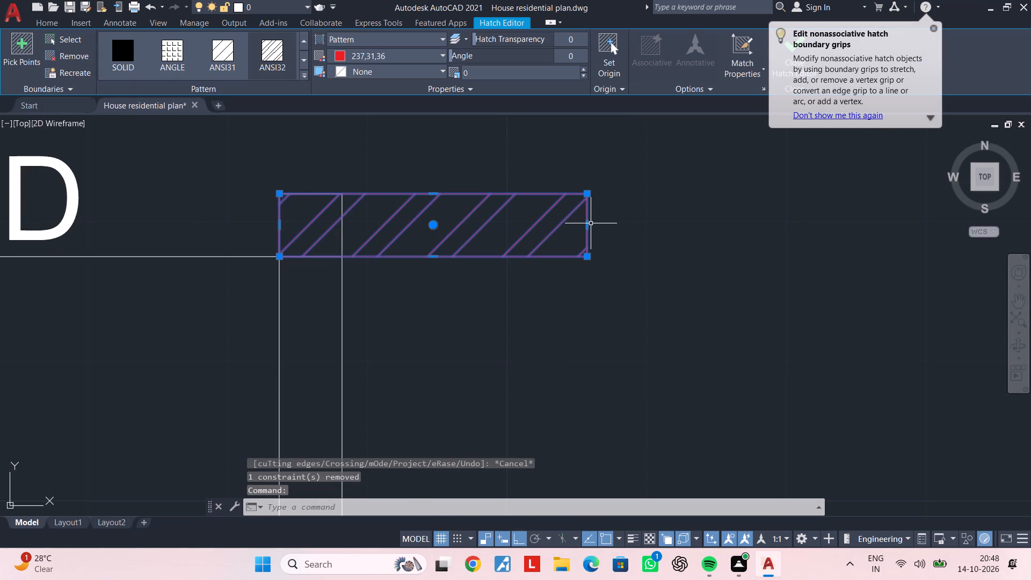
pyautogui.click(587, 226)
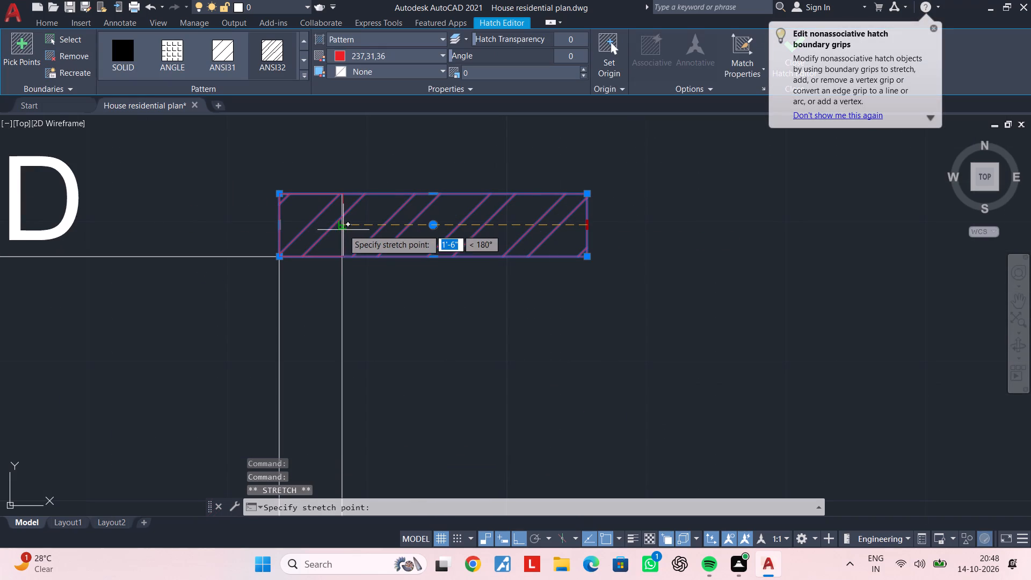
pyautogui.click(343, 228)
pyautogui.press('Escape')
pyautogui.scroll(-3, 379, 228)
pyautogui.moveTo(407, 236); pyautogui.dragTo(512, 240, button='middle')
pyautogui.press('Escape')
pyautogui.scroll(-3, 520, 240)
pyautogui.middleClick(536, 244)
pyautogui.press('Escape')
# Move the long vertical line beside the staircase about 1'-8" towards the staircase.
pyautogui.moveTo(572, 259); pyautogui.dragTo(569, 224, button='middle')
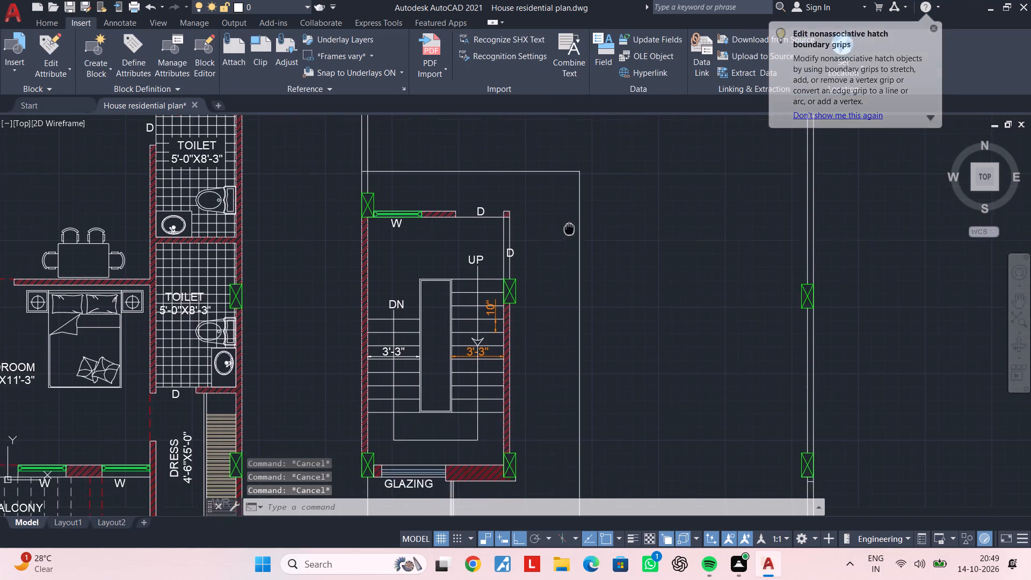
pyautogui.moveTo(569, 224); pyautogui.dragTo(569, 221, button='middle')
pyautogui.press('Escape')
pyautogui.click(600, 224)
pyautogui.click(554, 241)
pyautogui.write('M')
pyautogui.press('space')
pyautogui.click(554, 241)
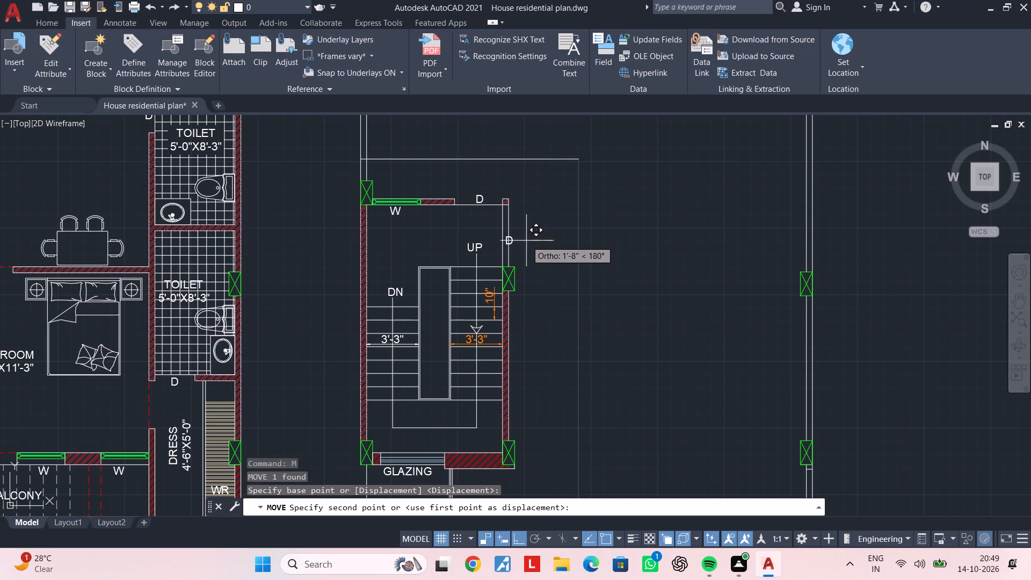
pyautogui.click(524, 241)
pyautogui.press('Escape')
pyautogui.press('Escape')
pyautogui.press('Escape')
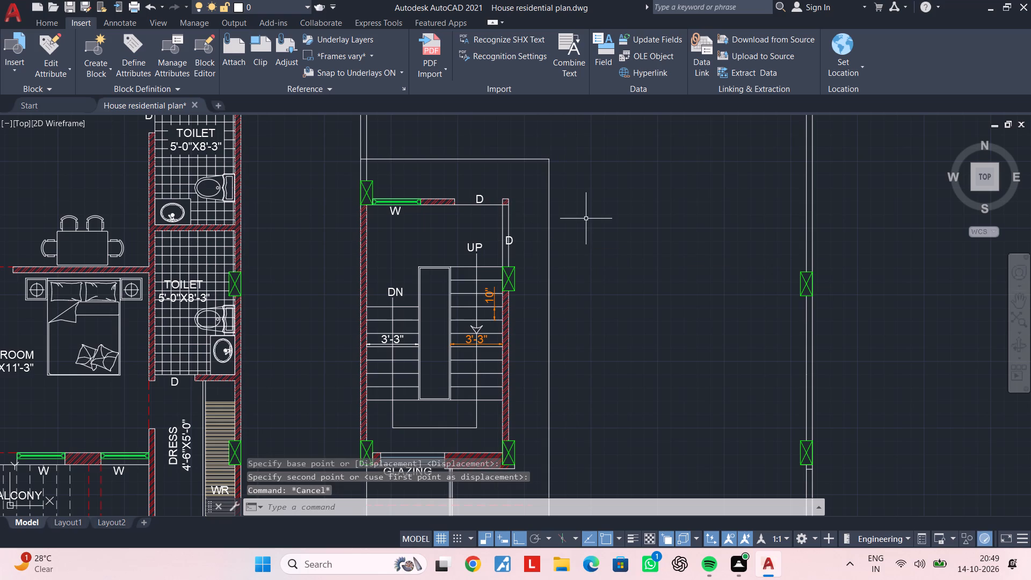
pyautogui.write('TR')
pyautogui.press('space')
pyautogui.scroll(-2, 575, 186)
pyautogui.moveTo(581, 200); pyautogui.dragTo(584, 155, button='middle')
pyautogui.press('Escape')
# Extend the red dashed line below the glazing to the moved vertical line.
pyautogui.scroll(3, 565, 243)
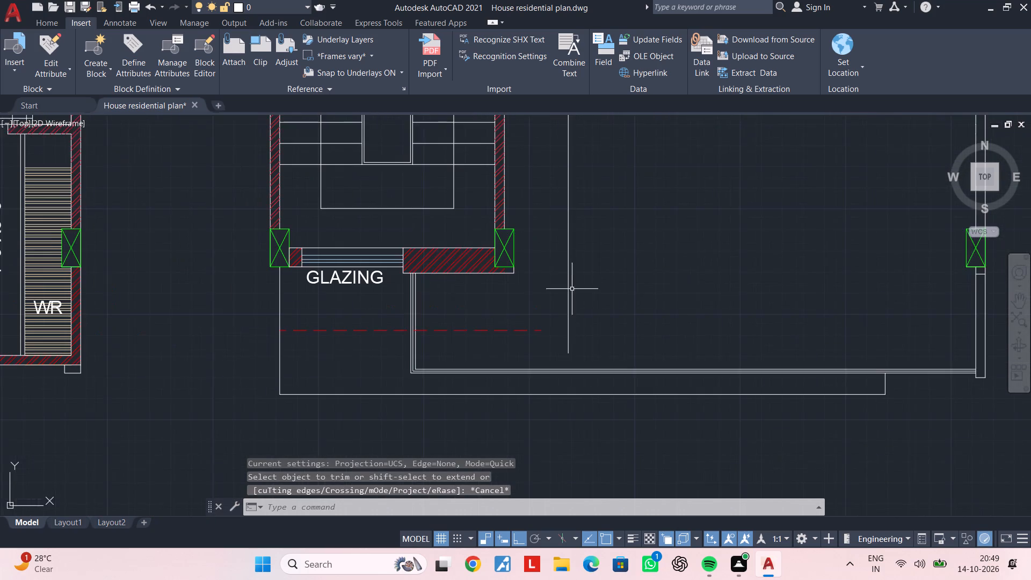
pyautogui.moveTo(570, 288); pyautogui.dragTo(573, 251, button='middle')
pyautogui.press('Escape')
pyautogui.press('Escape')
pyautogui.write('EX')
pyautogui.press('space')
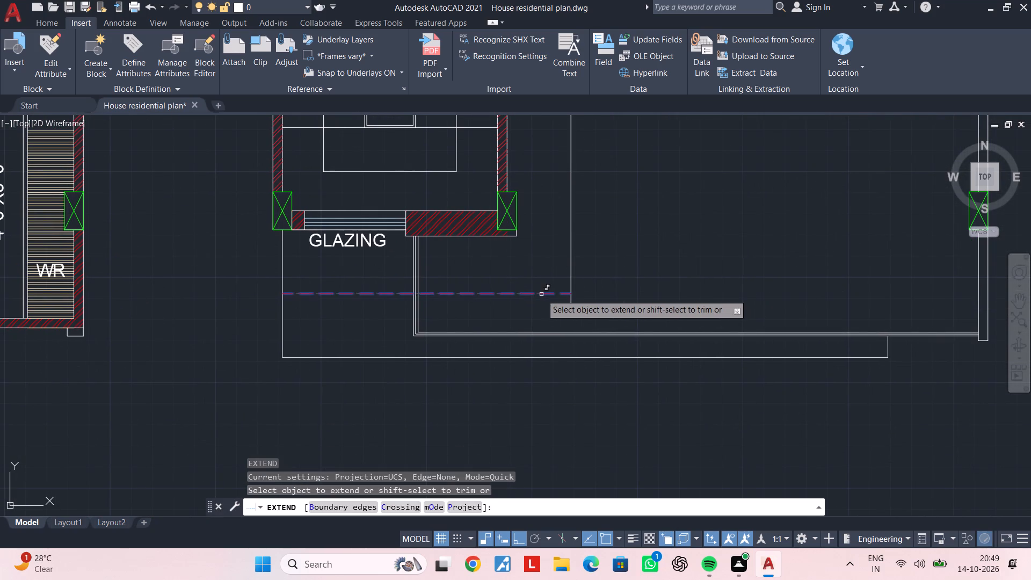
pyautogui.click(541, 294)
pyautogui.press('Escape')
pyautogui.press('Escape')
# Trim the vertical line's end below the red dashed line.
pyautogui.write('TR')
pyautogui.press('space')
pyautogui.click(569, 303)
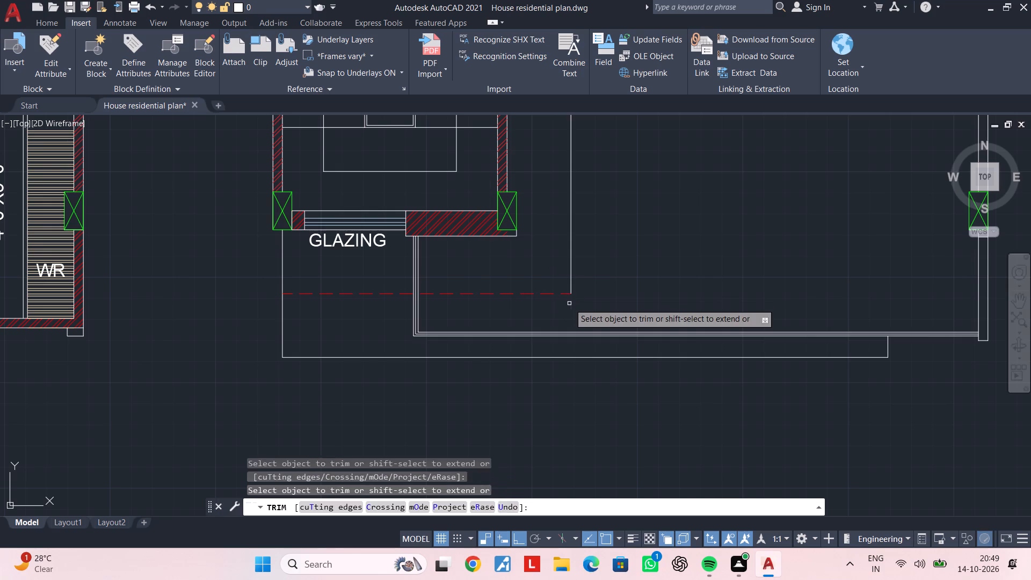
pyautogui.press('Escape')
pyautogui.press('Escape')
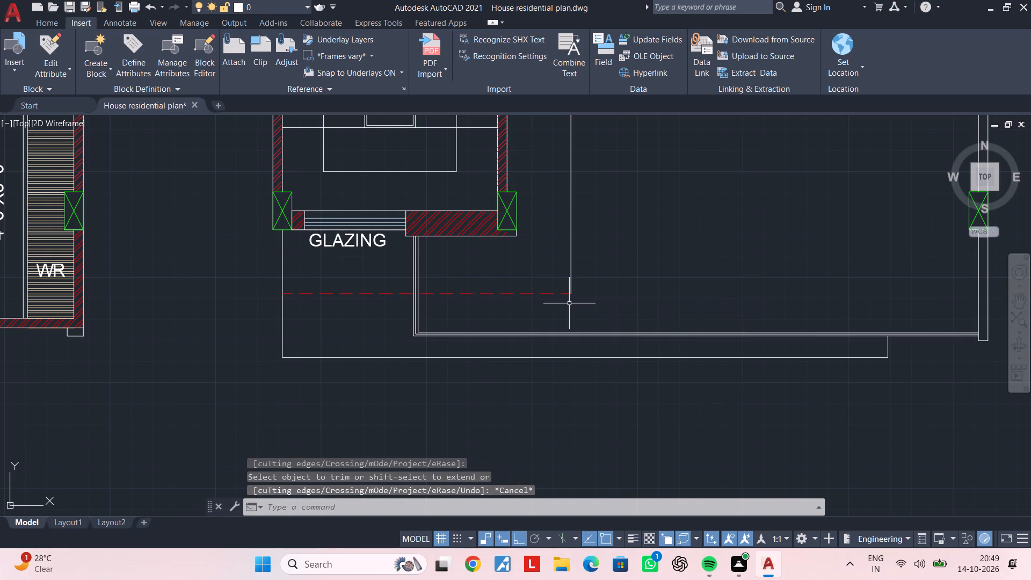
# Match the red dashed line's properties onto the vertical line beside the staircase and the horizontal line above it.
pyautogui.write('MA')
pyautogui.press('space')
pyautogui.click(551, 294)
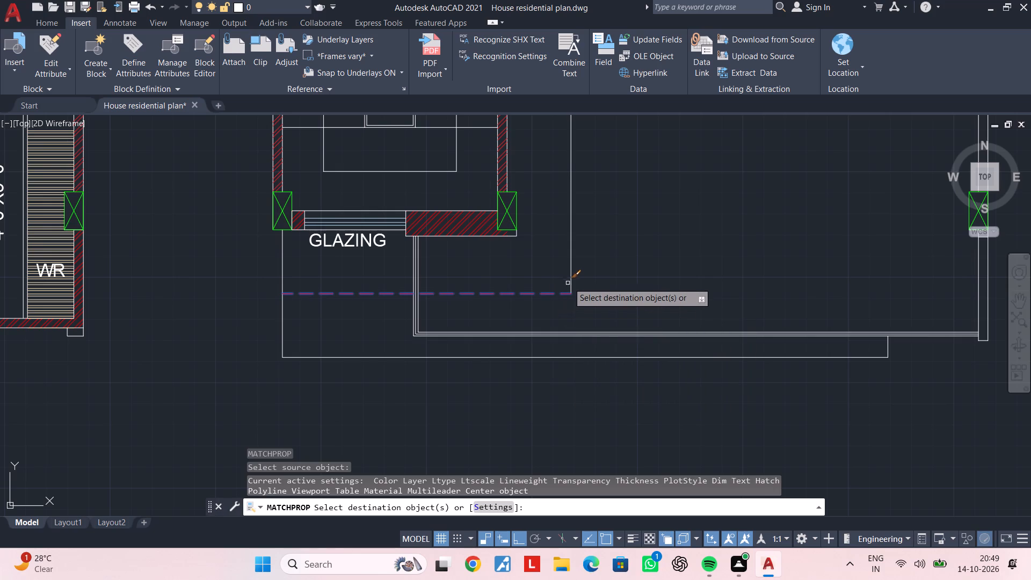
pyautogui.click(571, 275)
pyautogui.scroll(-4, 574, 226)
pyautogui.moveTo(580, 202); pyautogui.dragTo(568, 289, button='middle')
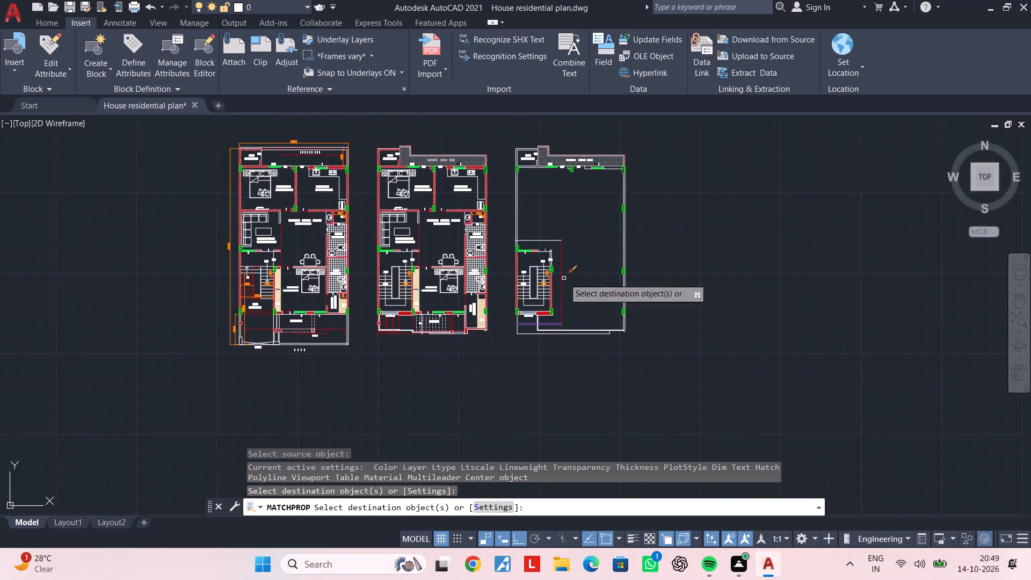
pyautogui.scroll(2, 555, 215)
pyautogui.click(540, 279)
pyautogui.press('Escape')
pyautogui.scroll(-1, 577, 315)
pyautogui.press('Escape')
pyautogui.press('Escape')
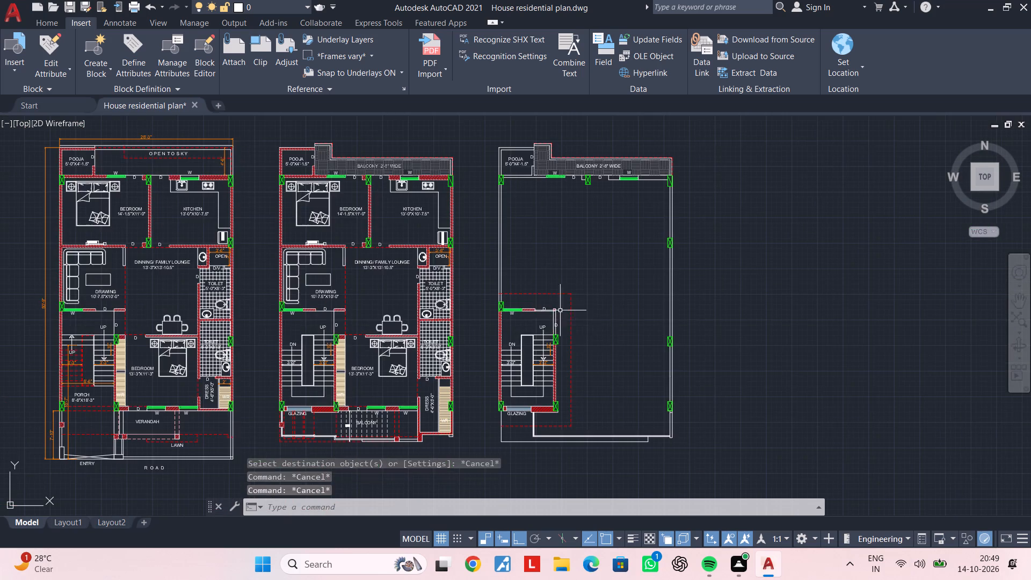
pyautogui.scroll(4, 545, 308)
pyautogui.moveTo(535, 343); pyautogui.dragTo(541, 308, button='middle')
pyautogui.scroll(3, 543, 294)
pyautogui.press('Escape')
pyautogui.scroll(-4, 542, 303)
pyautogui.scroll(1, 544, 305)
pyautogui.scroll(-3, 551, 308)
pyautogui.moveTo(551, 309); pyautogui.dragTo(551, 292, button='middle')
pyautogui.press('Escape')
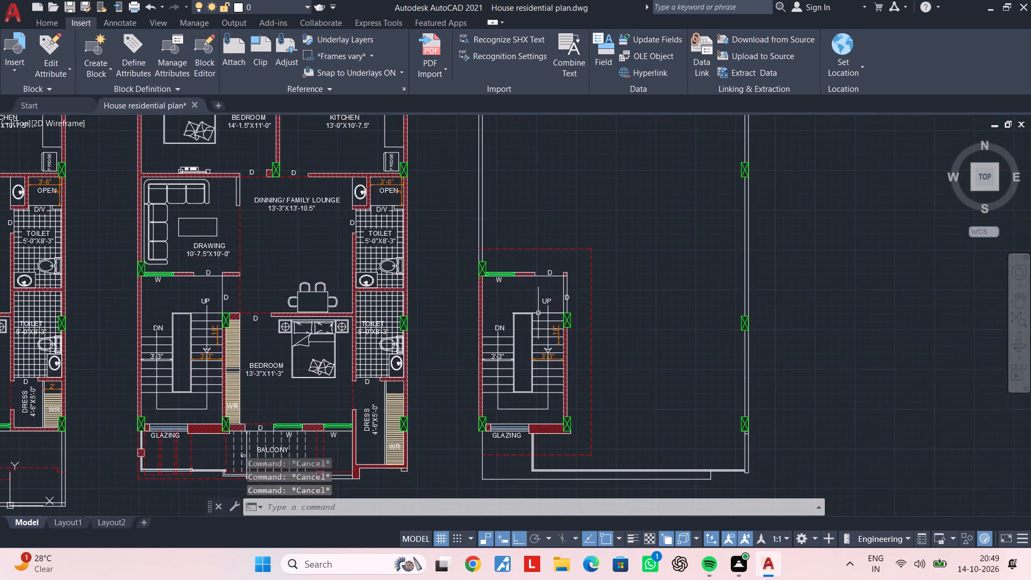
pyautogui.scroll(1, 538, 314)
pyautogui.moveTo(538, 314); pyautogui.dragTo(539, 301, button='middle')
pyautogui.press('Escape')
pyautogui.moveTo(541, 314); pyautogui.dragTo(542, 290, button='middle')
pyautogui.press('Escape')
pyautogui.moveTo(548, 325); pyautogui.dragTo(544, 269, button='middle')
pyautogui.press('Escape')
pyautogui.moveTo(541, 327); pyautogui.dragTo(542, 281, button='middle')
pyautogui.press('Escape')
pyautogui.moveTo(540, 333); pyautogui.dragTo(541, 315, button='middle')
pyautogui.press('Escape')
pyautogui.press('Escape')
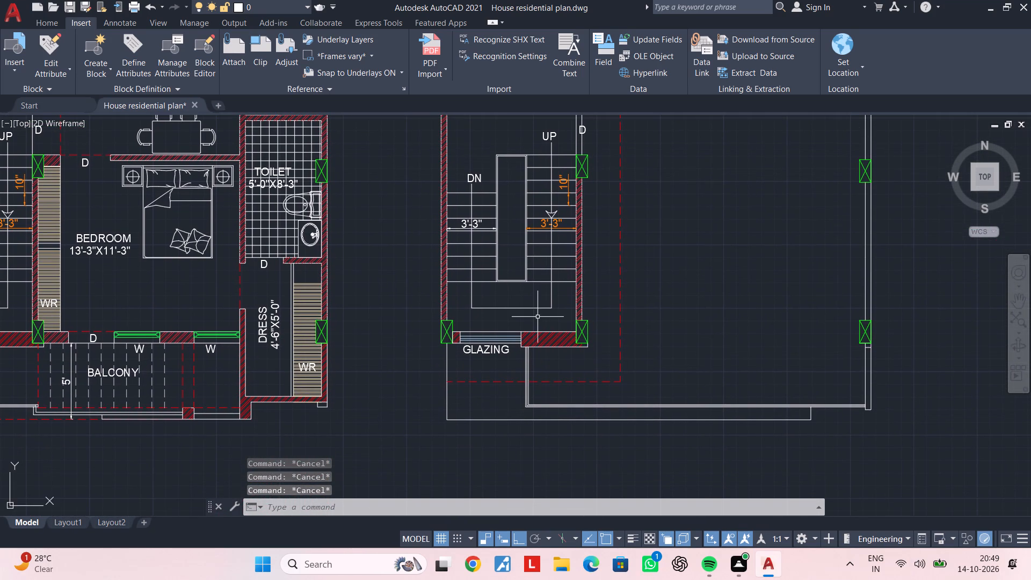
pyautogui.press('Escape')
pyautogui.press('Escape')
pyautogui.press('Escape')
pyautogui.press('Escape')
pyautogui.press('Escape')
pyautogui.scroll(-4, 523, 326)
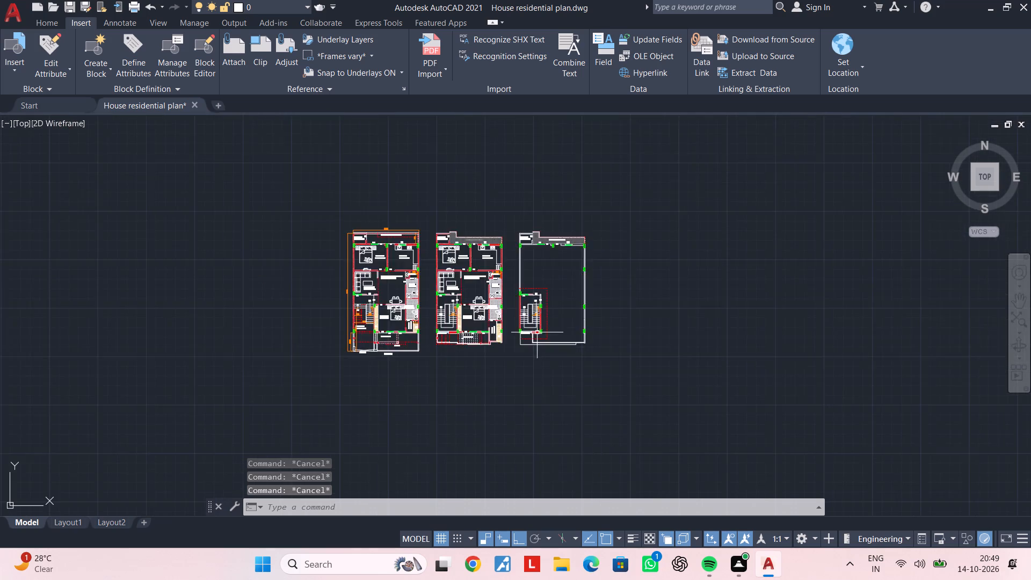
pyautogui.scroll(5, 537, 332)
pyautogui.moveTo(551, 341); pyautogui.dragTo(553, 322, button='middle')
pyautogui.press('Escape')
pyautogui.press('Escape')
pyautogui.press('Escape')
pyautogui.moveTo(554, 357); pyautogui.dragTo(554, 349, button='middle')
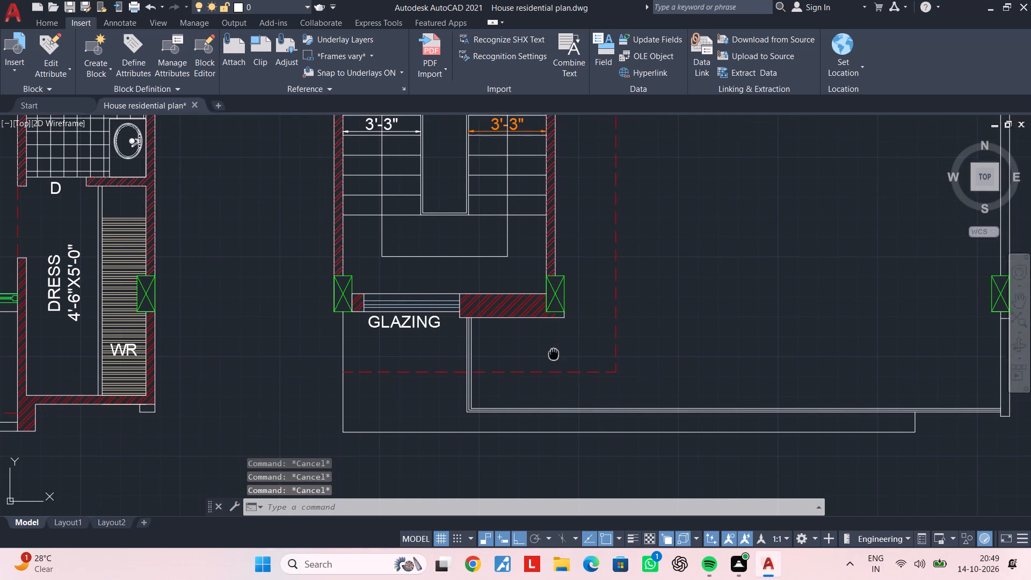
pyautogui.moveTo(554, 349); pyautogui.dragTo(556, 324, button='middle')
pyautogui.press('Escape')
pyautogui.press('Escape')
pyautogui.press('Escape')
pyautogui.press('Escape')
# Draw a narrow upright rectangle about 8" wide and 4'-7" long below the glazing, starting at the glazing's lower corner beside the short hatched wall.
pyautogui.moveTo(446, 366); pyautogui.dragTo(569, 352, button='middle')
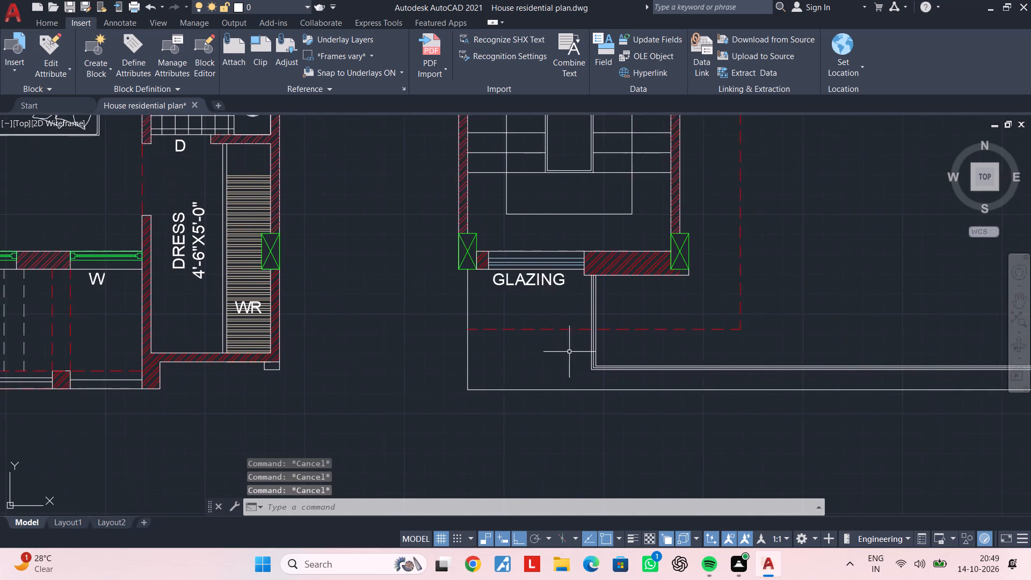
pyautogui.scroll(2, 509, 300)
pyautogui.moveTo(509, 327); pyautogui.dragTo(540, 323, button='middle')
pyautogui.press('Escape')
pyautogui.press('Escape')
pyautogui.press('Escape')
pyautogui.press('r')
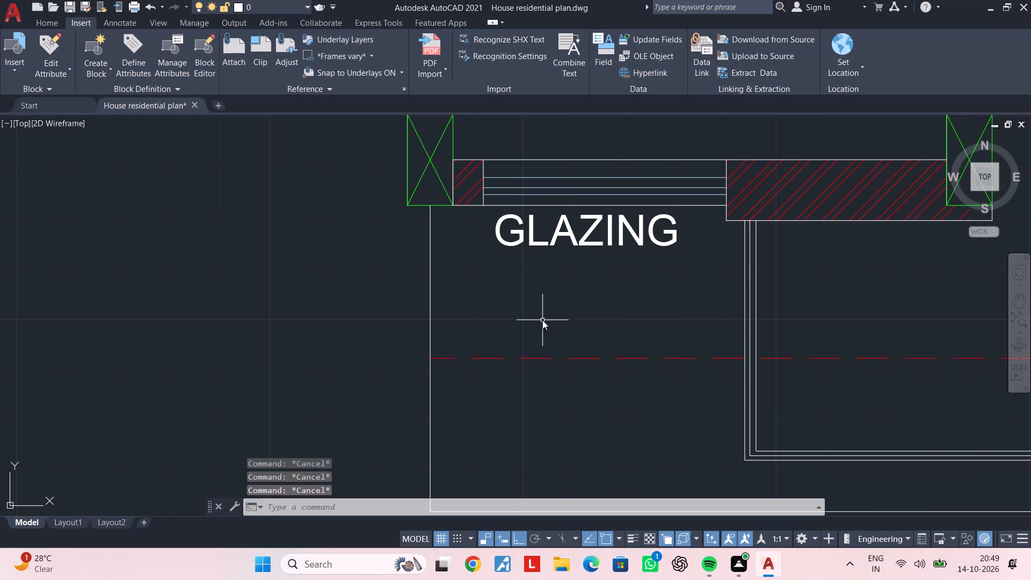
pyautogui.press('e')
pyautogui.write('C')
pyautogui.press('space')
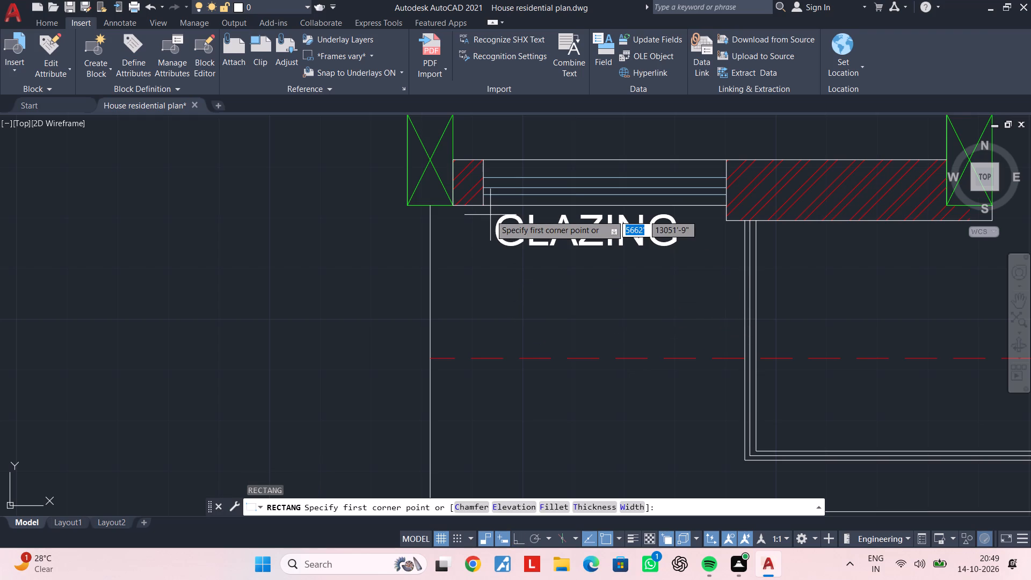
pyautogui.click(481, 206)
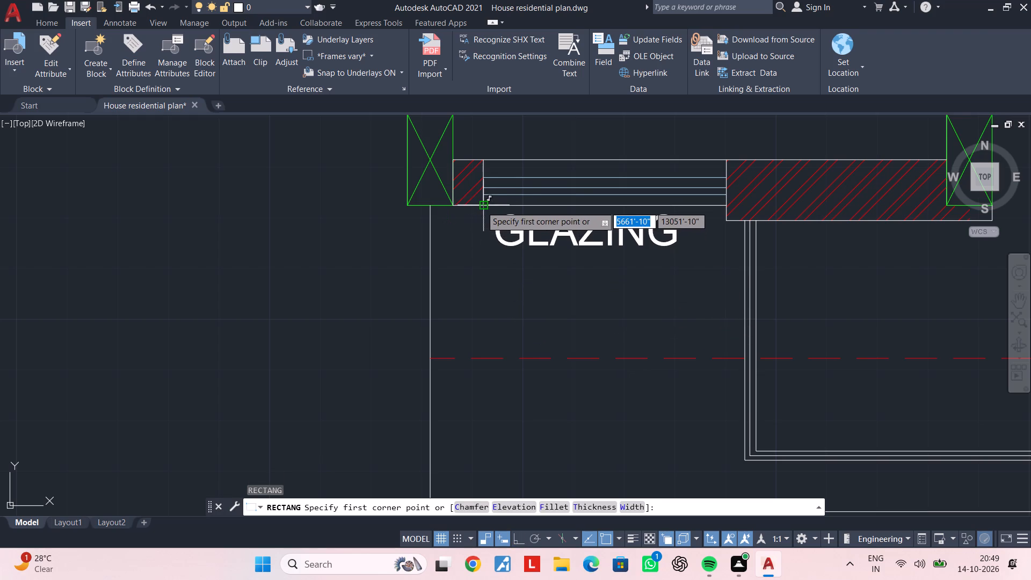
pyautogui.moveTo(500, 383); pyautogui.dragTo(503, 286, button='middle')
pyautogui.scroll(-1, 501, 370)
pyautogui.moveTo(519, 349); pyautogui.dragTo(521, 392, button='middle')
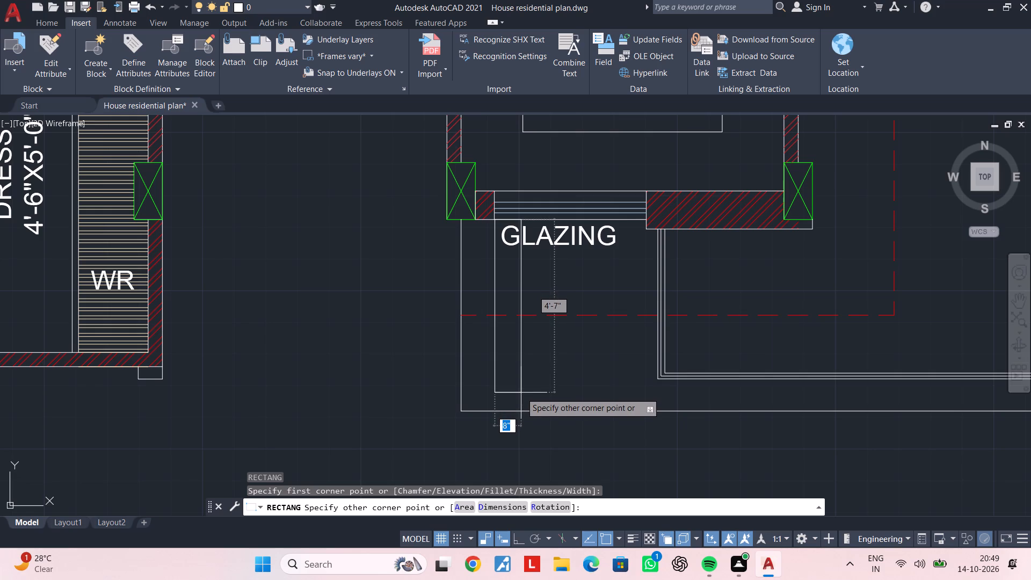
pyautogui.click(521, 390)
pyautogui.press('Escape')
pyautogui.press('Escape')
pyautogui.press('Escape')
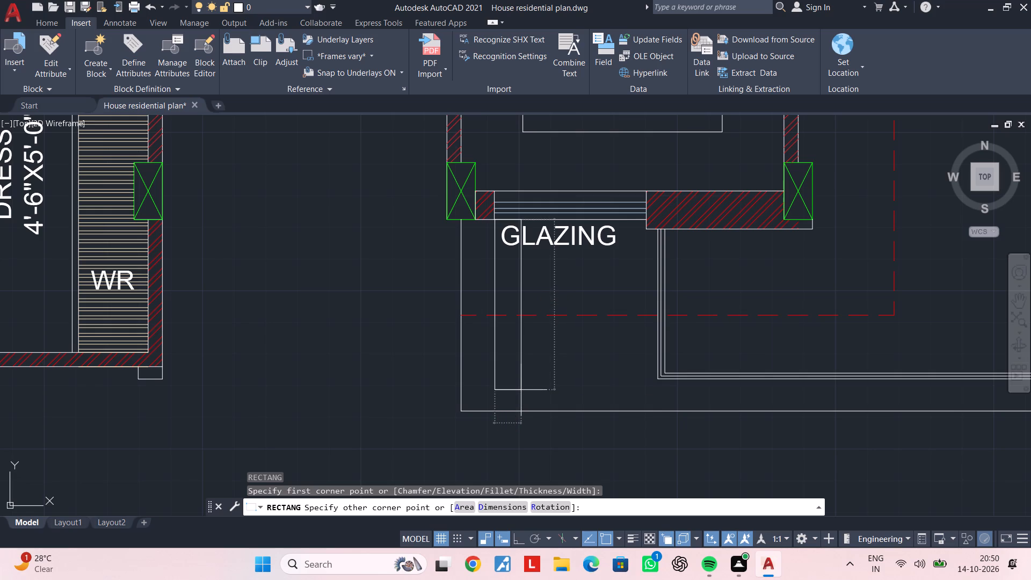
pyautogui.press('Escape')
pyautogui.press('Escape')
pyautogui.press('Escape')
# Copy the narrow rectangle twice along the glazing, at offsets of about 1'-1" and 2'-2".
pyautogui.click(538, 359)
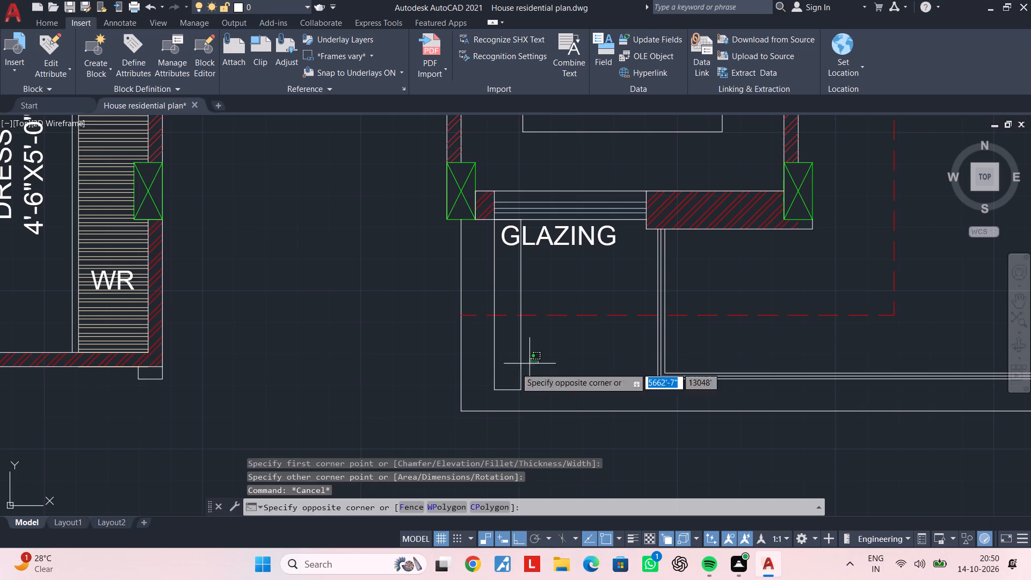
pyautogui.click(474, 372)
pyautogui.press('c')
pyautogui.press('o')
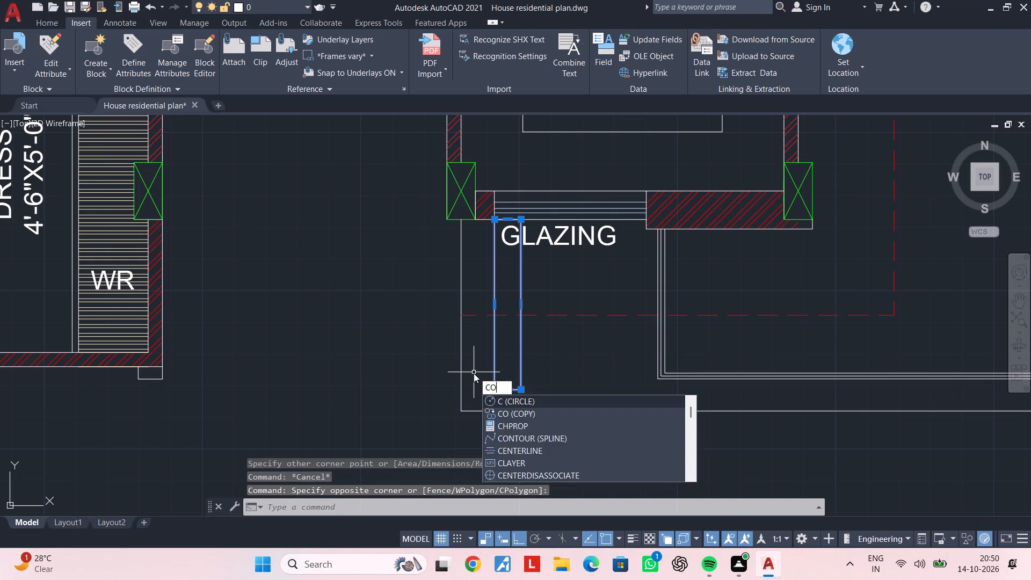
pyautogui.press('space')
pyautogui.click(495, 390)
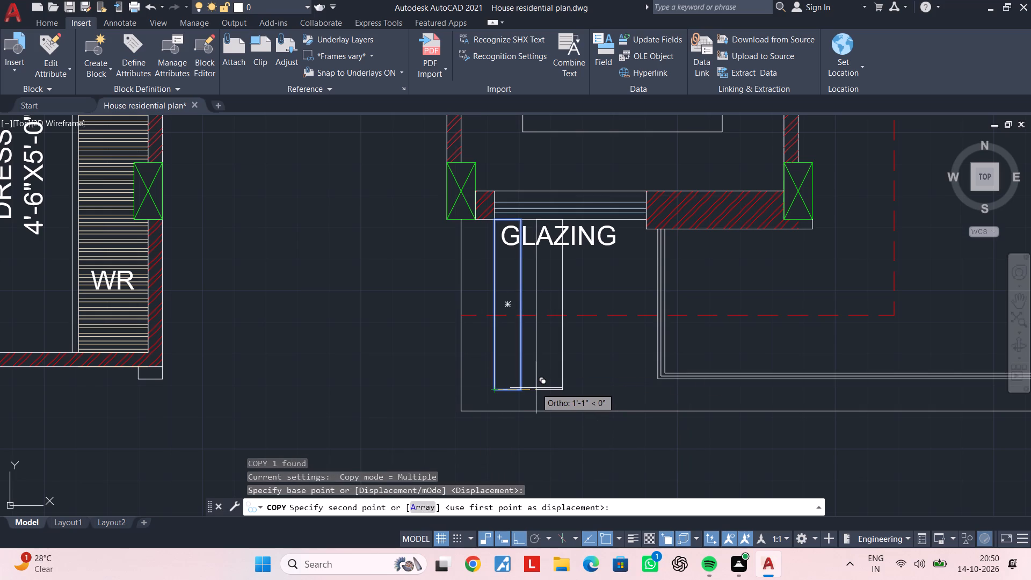
pyautogui.click(536, 388)
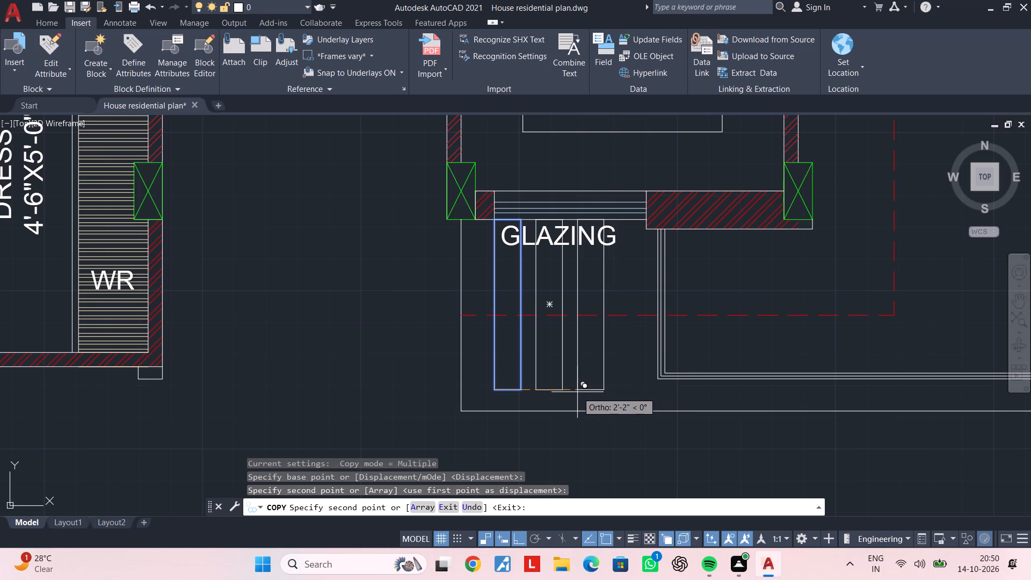
pyautogui.click(577, 392)
pyautogui.press('Escape')
pyautogui.press('Escape')
pyautogui.press('Escape')
pyautogui.press('Escape')
pyautogui.press('Escape')
pyautogui.press('Escape')
pyautogui.press('Escape')
# Draw a three-sided line outline about 8'-3" by 6'-1" against the outer wall, from above the lower column down to the wall's end.
pyautogui.scroll(-2, 625, 392)
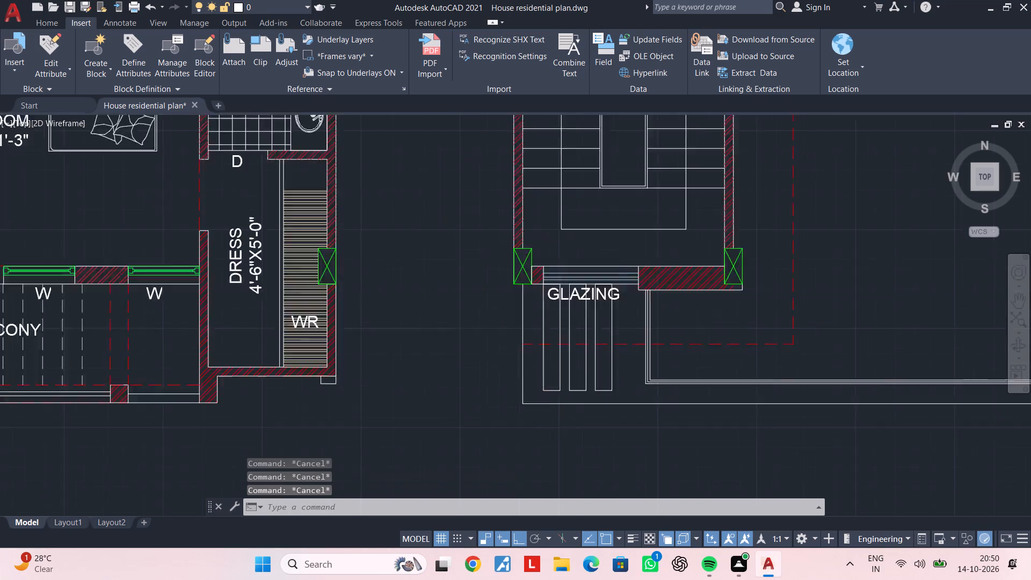
pyautogui.moveTo(692, 394); pyautogui.dragTo(583, 393, button='middle')
pyautogui.moveTo(628, 379); pyautogui.dragTo(531, 381, button='middle')
pyautogui.press('Escape')
pyautogui.press('Escape')
pyautogui.press('Escape')
pyautogui.press('Escape')
pyautogui.press('Escape')
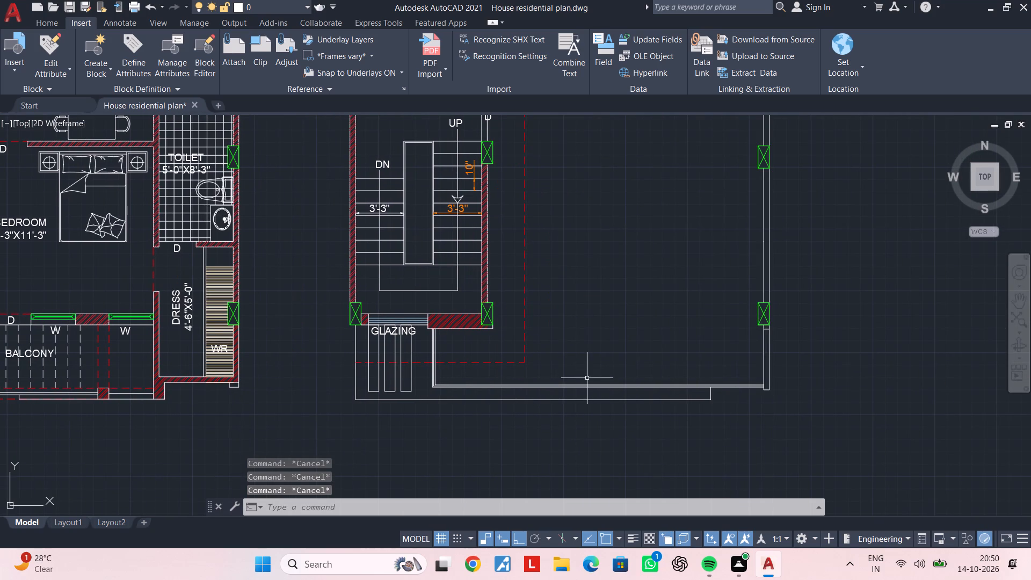
pyautogui.press('Escape')
pyautogui.moveTo(640, 380); pyautogui.dragTo(536, 378, button='middle')
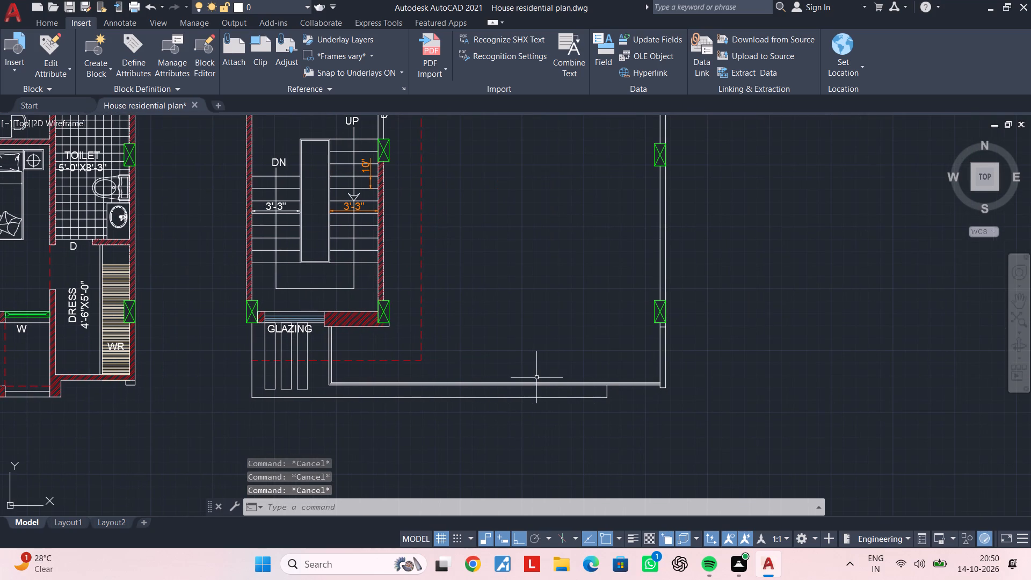
pyautogui.moveTo(617, 376); pyautogui.dragTo(547, 367, button='middle')
pyautogui.press('Escape')
pyautogui.press('Escape')
pyautogui.write('L')
pyautogui.press('space')
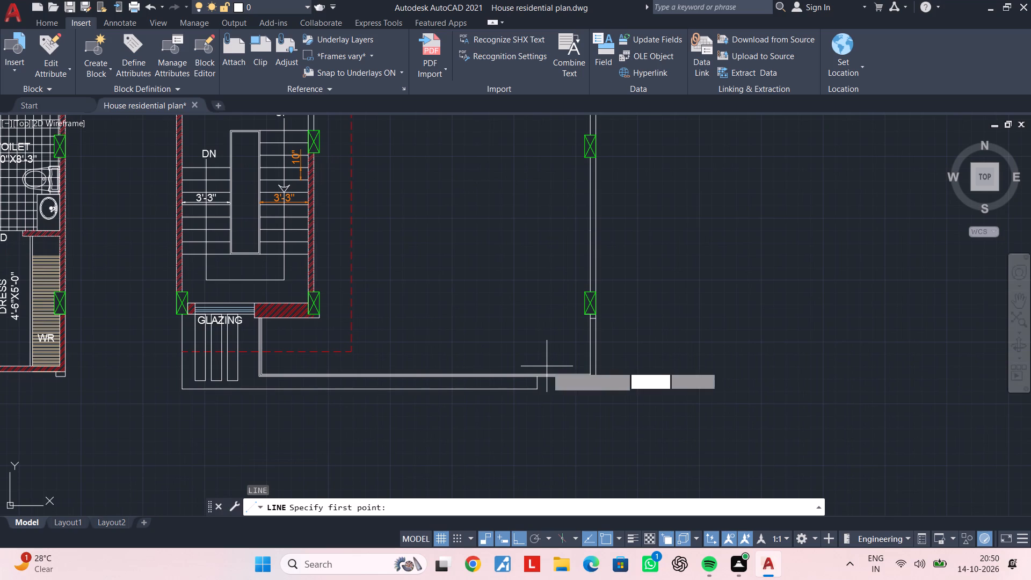
pyautogui.scroll(2, 586, 339)
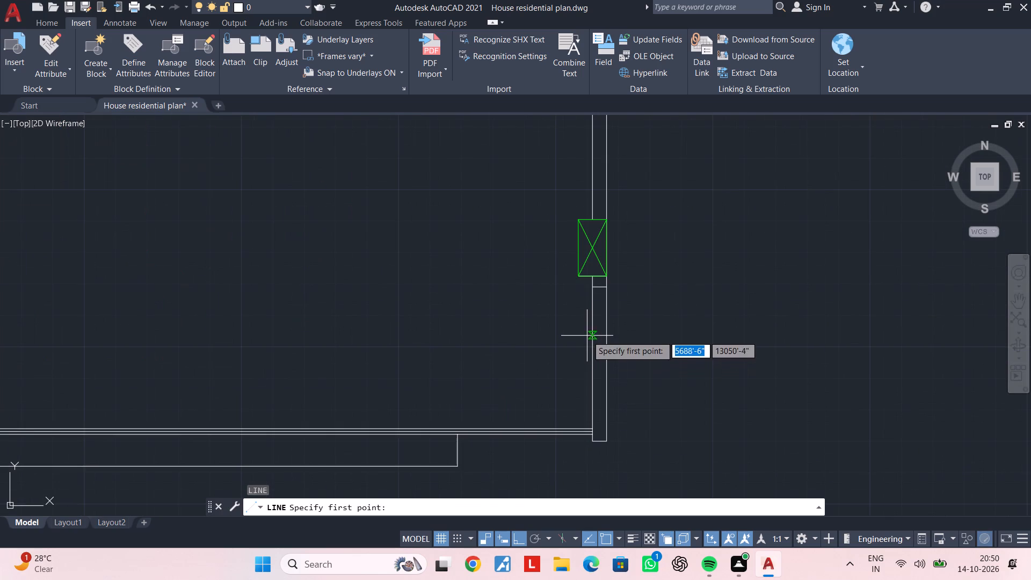
pyautogui.click(593, 213)
pyautogui.moveTo(280, 220); pyautogui.dragTo(437, 229, button='middle')
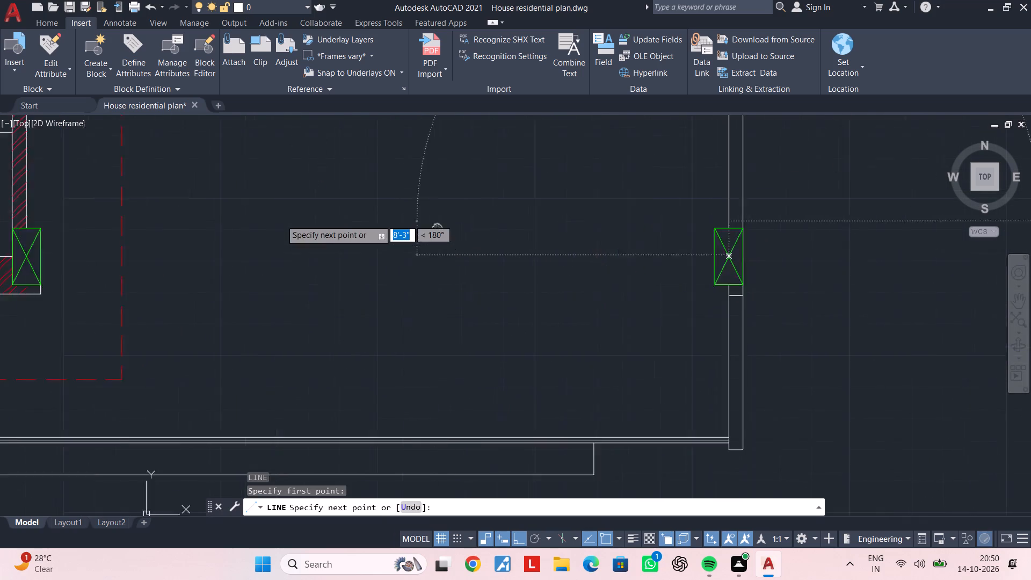
pyautogui.moveTo(437, 229); pyautogui.dragTo(732, 258, button='middle')
pyautogui.moveTo(685, 282); pyautogui.dragTo(512, 273, button='middle')
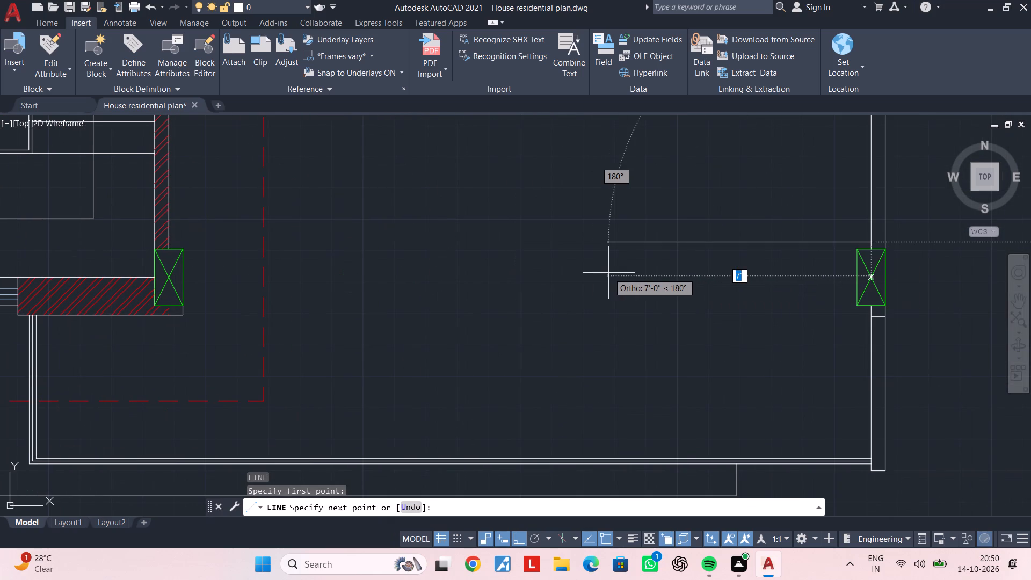
pyautogui.click(562, 271)
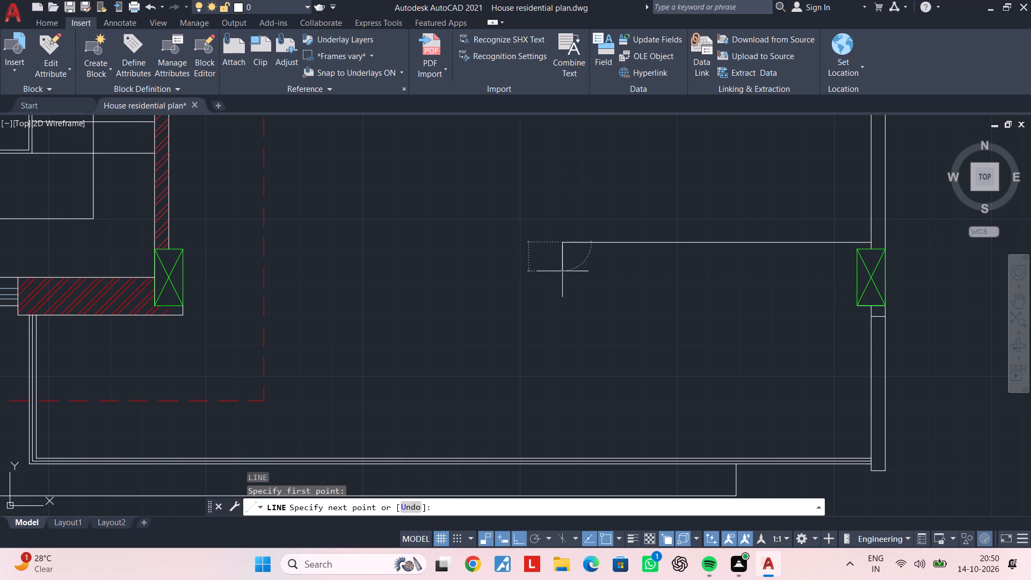
pyautogui.moveTo(563, 440); pyautogui.dragTo(558, 359, button='middle')
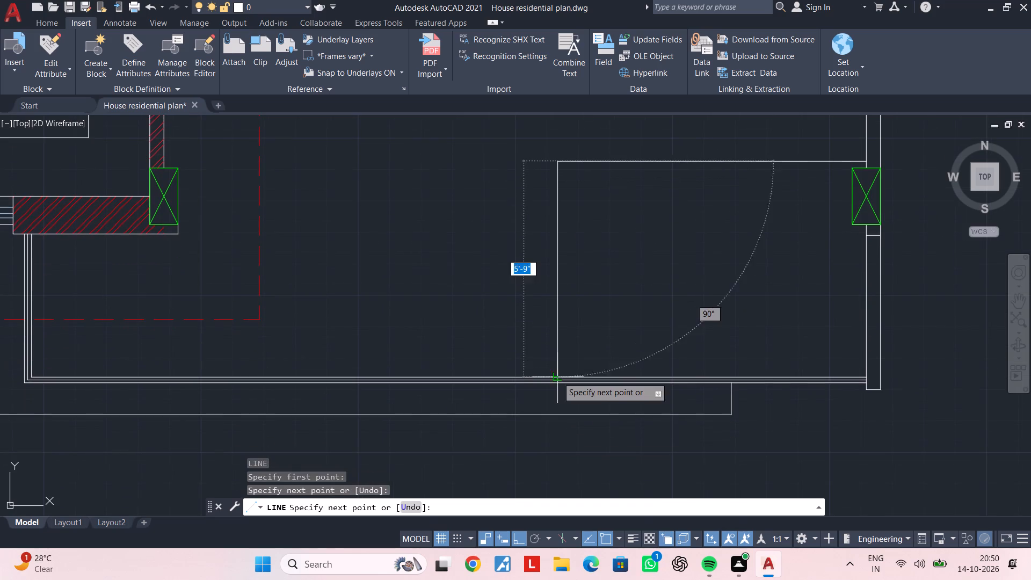
pyautogui.scroll(2, 557, 394)
pyautogui.scroll(-1, 600, 396)
pyautogui.moveTo(600, 396); pyautogui.dragTo(481, 383, button='middle')
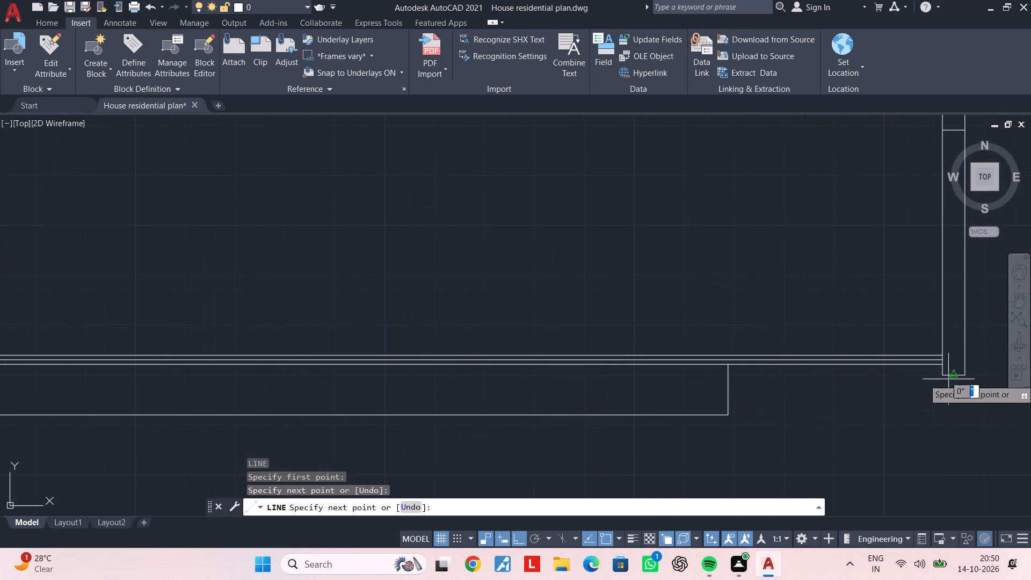
pyautogui.click(453, 376)
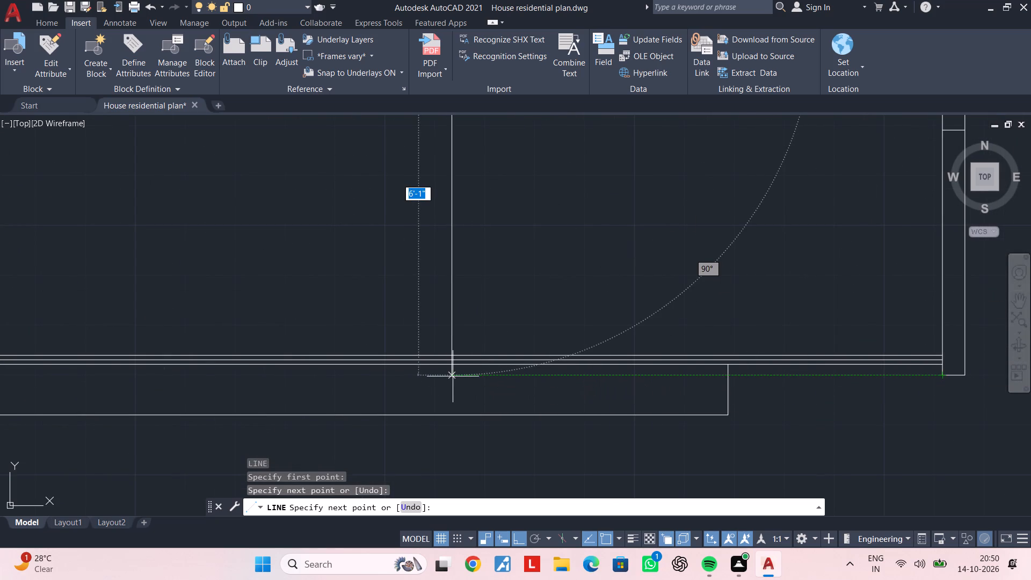
pyautogui.moveTo(928, 381); pyautogui.dragTo(738, 378, button='middle')
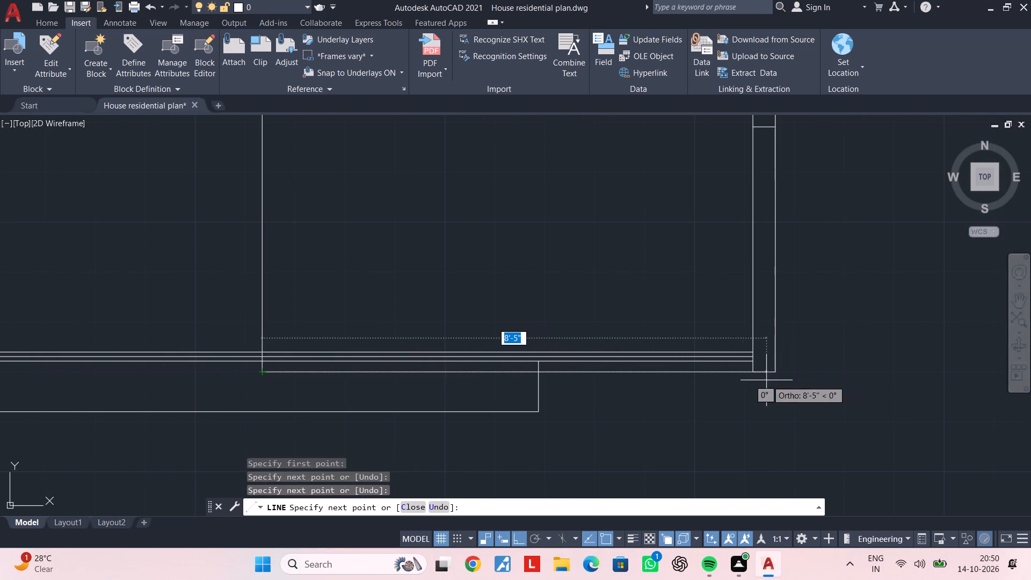
pyautogui.click(755, 374)
pyautogui.press('Escape')
pyautogui.scroll(-3, 576, 376)
pyautogui.press('Escape')
pyautogui.press('Escape')
pyautogui.press('Escape')
pyautogui.press('Escape')
pyautogui.press('Escape')
pyautogui.press('Escape')
pyautogui.press('Escape')
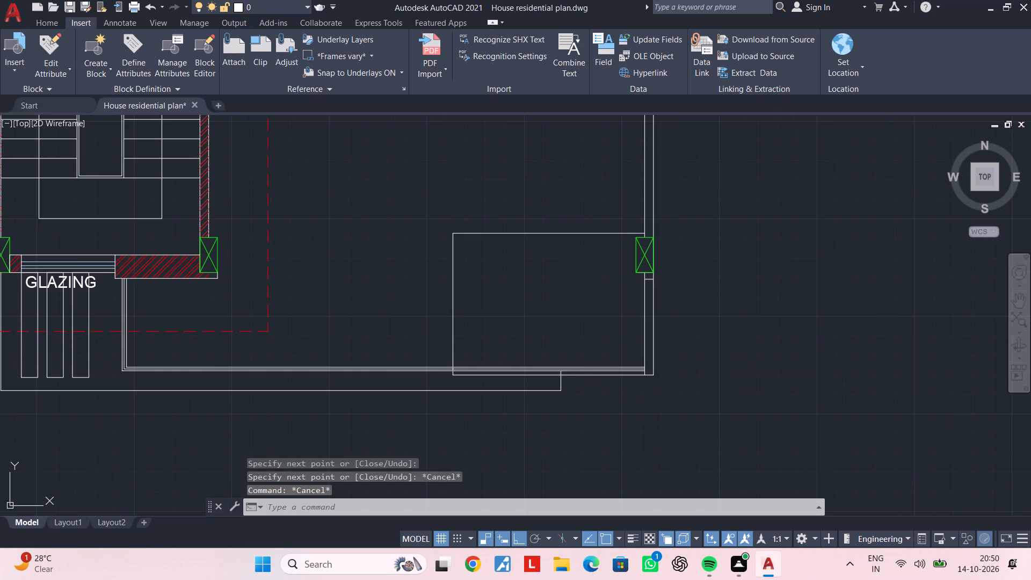
pyautogui.press('Escape')
pyautogui.press('Escape')
pyautogui.press('Escape')
pyautogui.press('Escape')
# Draw a narrow upright rectangle about 7" wide and 5'-6" long inside the outer-wall outline, rising from its lower line near the free corner.
pyautogui.scroll(-1, 471, 371)
pyautogui.moveTo(480, 378); pyautogui.dragTo(506, 425, button='middle')
pyautogui.scroll(1, 507, 379)
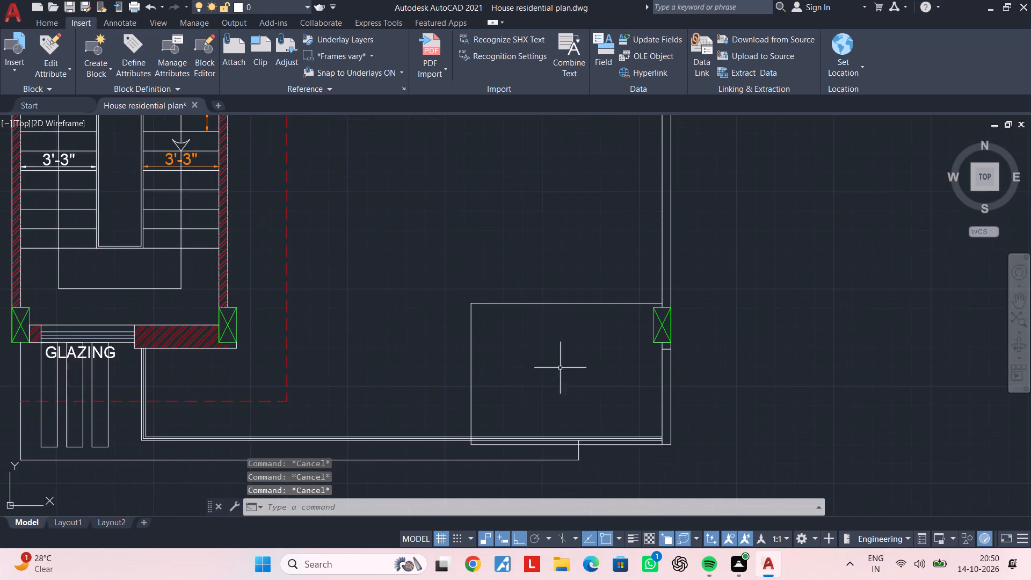
pyautogui.moveTo(565, 383); pyautogui.dragTo(605, 345, button='middle')
pyautogui.press('Escape')
pyautogui.press('Escape')
pyautogui.press('Escape')
pyautogui.press('Escape')
pyautogui.press('Escape')
pyautogui.press('Escape')
pyautogui.press('Escape')
pyautogui.write('REC')
pyautogui.press('space')
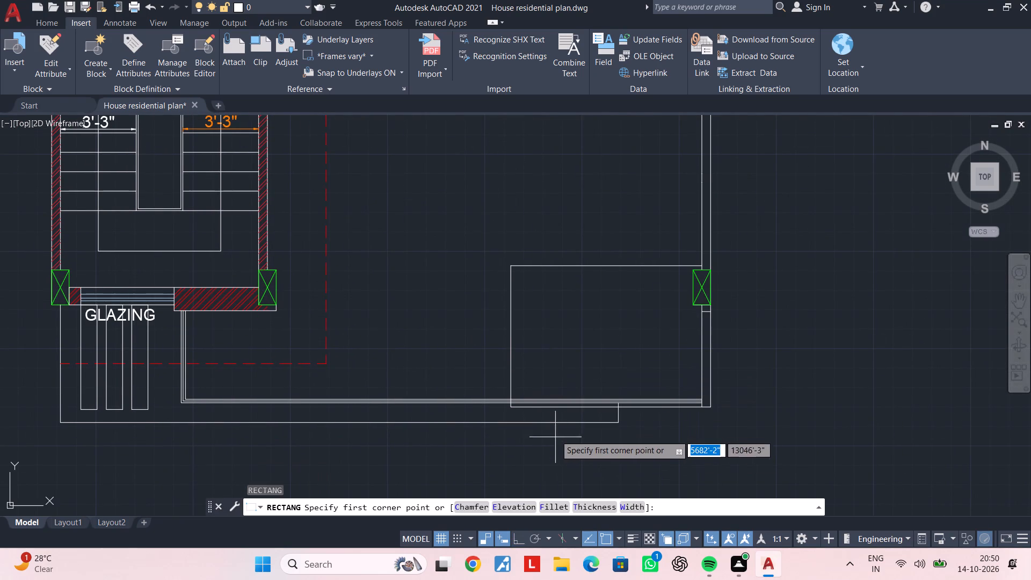
pyautogui.scroll(4, 531, 403)
pyautogui.click(496, 422)
pyautogui.scroll(-2, 559, 321)
pyautogui.moveTo(553, 207); pyautogui.dragTo(546, 366, button='middle')
pyautogui.scroll(-1, 553, 207)
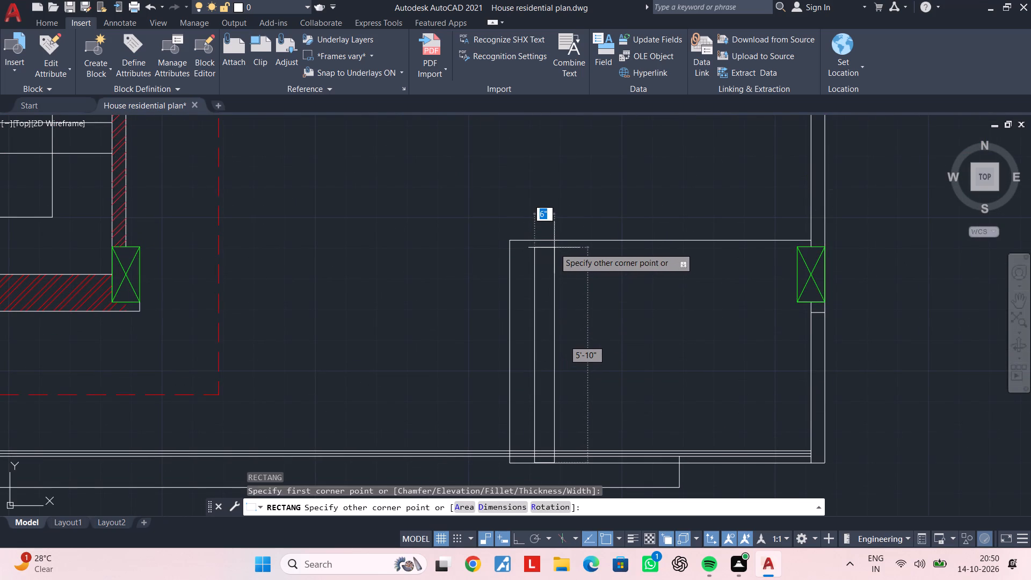
pyautogui.scroll(1, 554, 248)
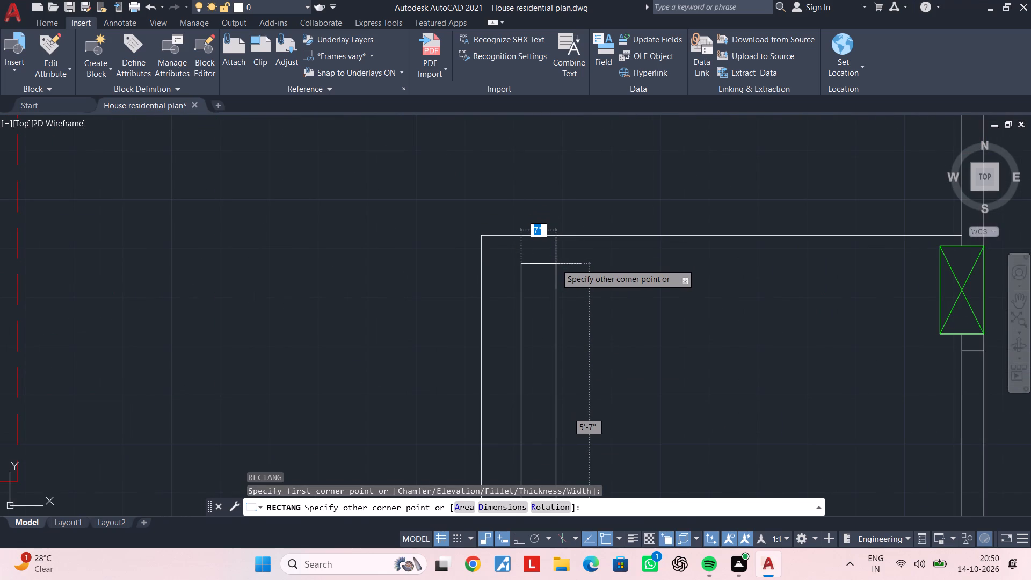
pyautogui.scroll(-1, 555, 264)
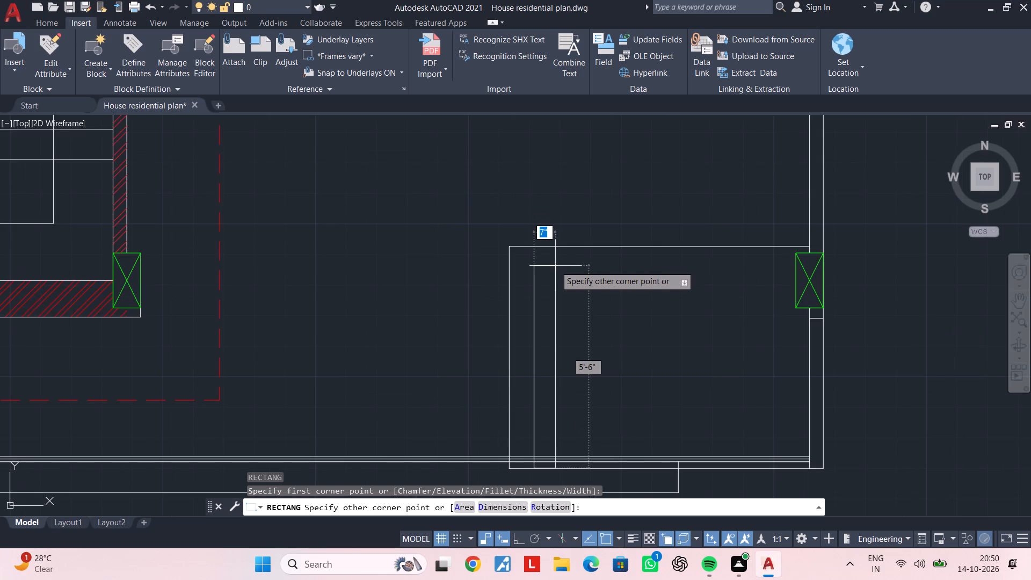
pyautogui.click(555, 266)
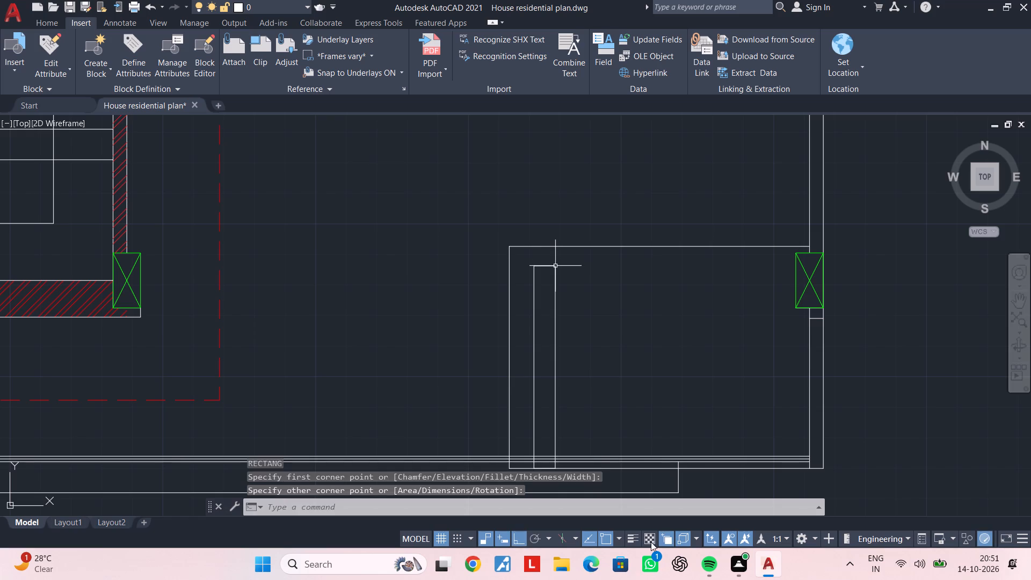
pyautogui.press('Escape')
pyautogui.press('Escape')
# Copy the new narrow rectangle once toward the outer wall at an offset of about 1'-2".
pyautogui.moveTo(593, 405); pyautogui.dragTo(598, 370, button='middle')
pyautogui.click(593, 350)
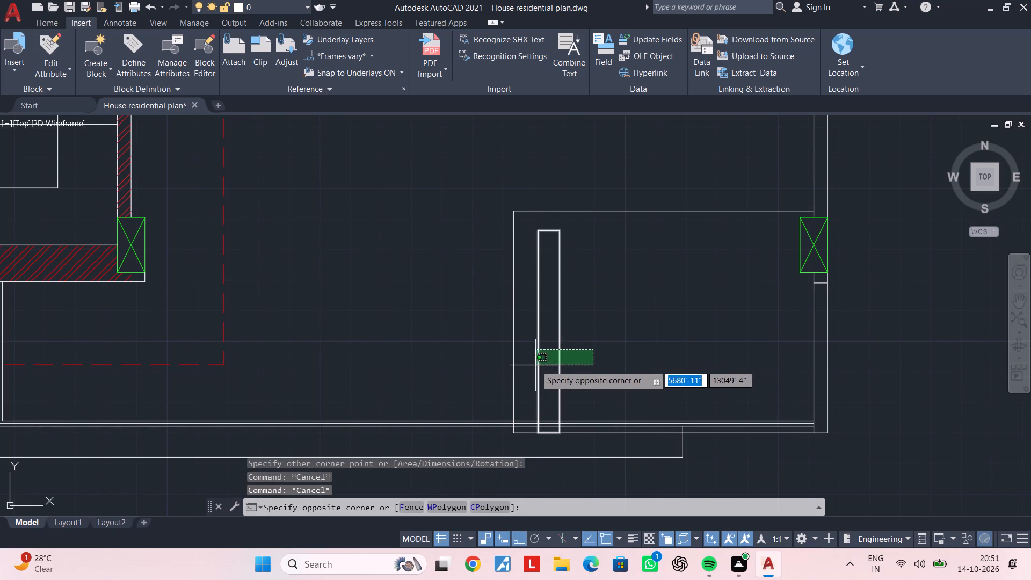
pyautogui.click(535, 365)
pyautogui.press('c')
pyautogui.press('o')
pyautogui.press('space')
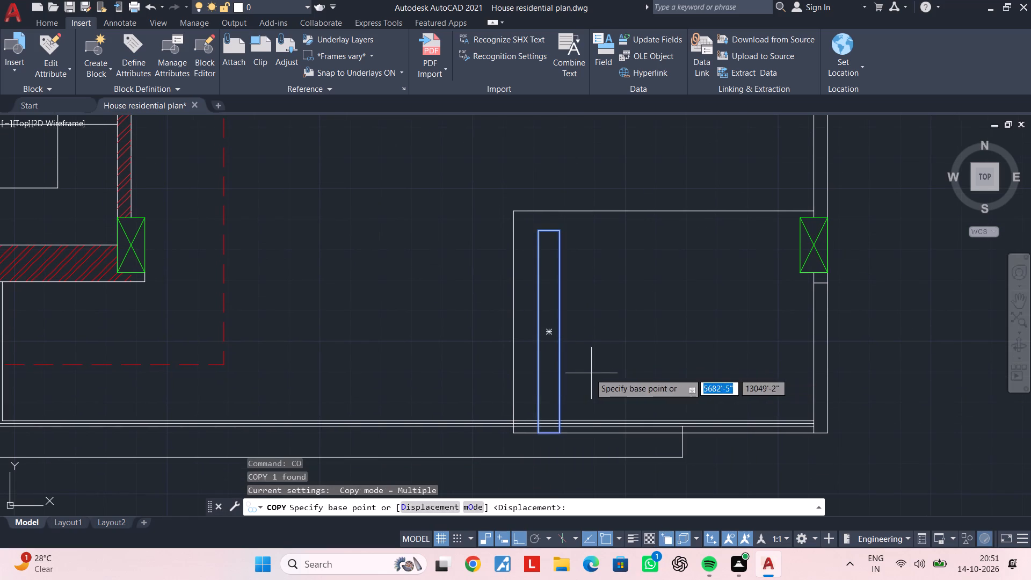
pyautogui.click(588, 373)
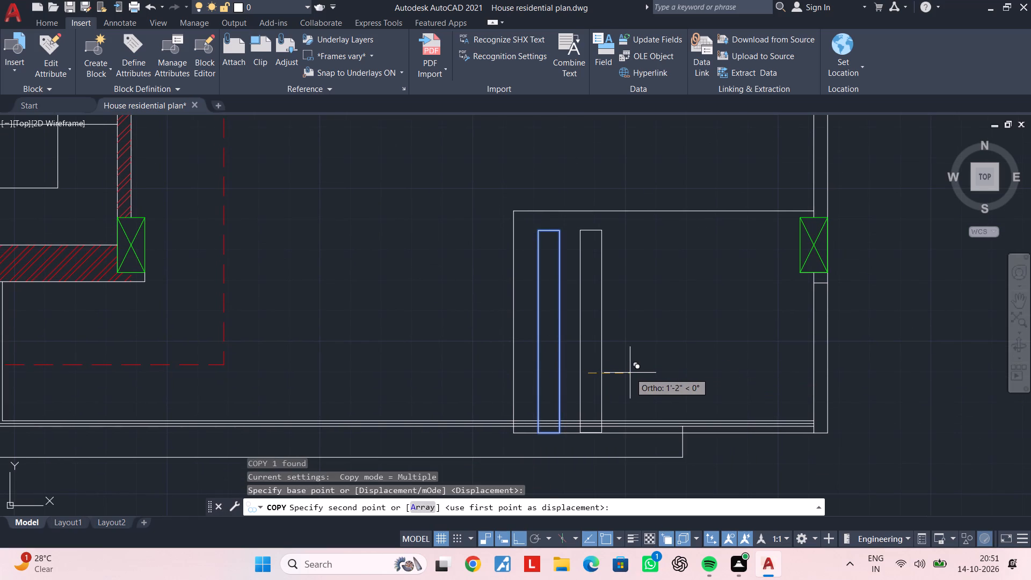
pyautogui.click(630, 373)
pyautogui.press('Escape')
pyautogui.press('Escape')
pyautogui.press('Escape')
pyautogui.press('Escape')
# Match the red dashed line's properties onto the three lines of the outline around the two new narrow rectangles.
pyautogui.scroll(-2, 666, 377)
pyautogui.moveTo(669, 378); pyautogui.dragTo(644, 379, button='middle')
pyautogui.press('Escape')
pyautogui.write('MA')
pyautogui.press('space')
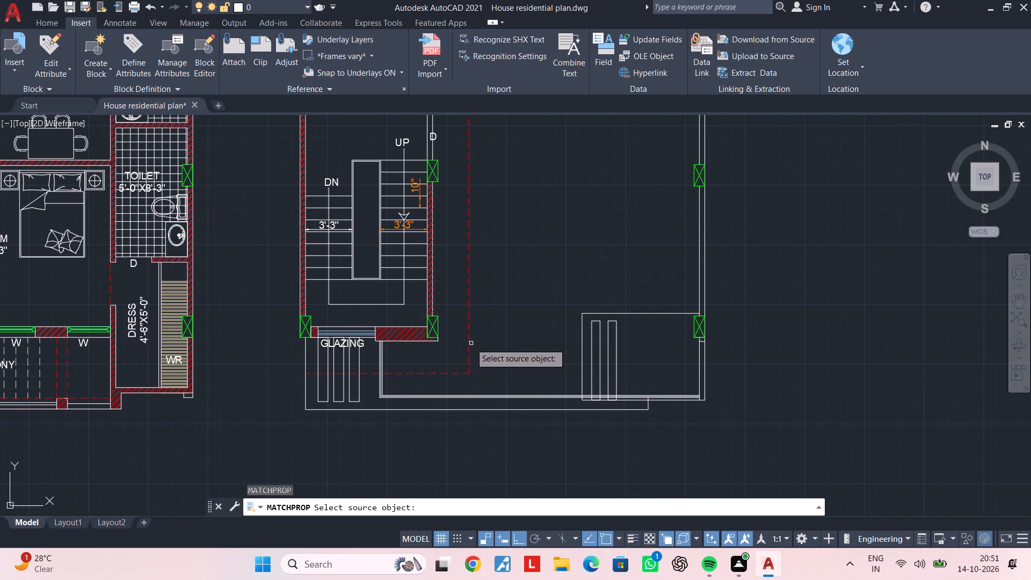
pyautogui.click(470, 343)
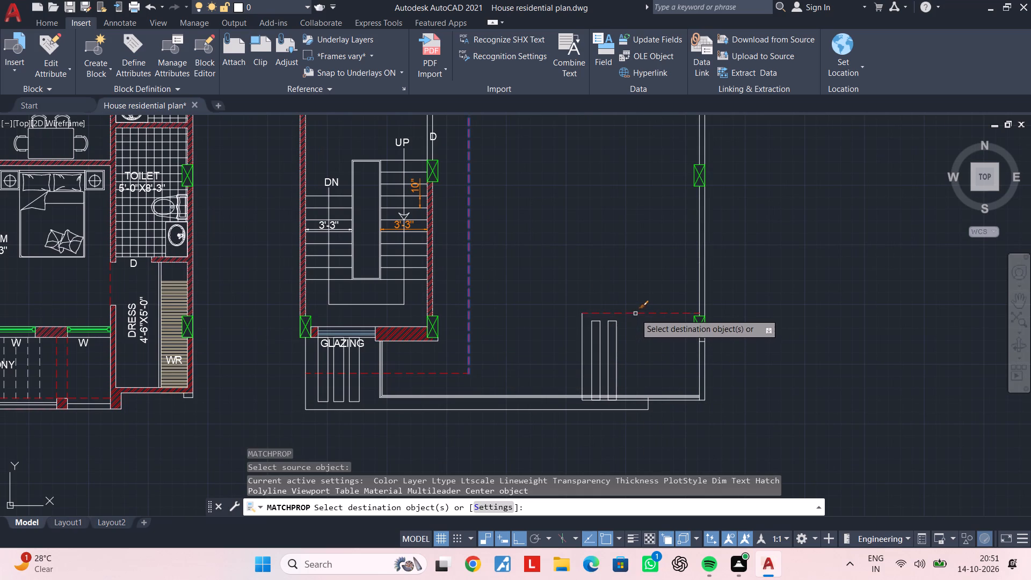
pyautogui.click(635, 314)
pyautogui.click(581, 330)
pyautogui.scroll(3, 631, 397)
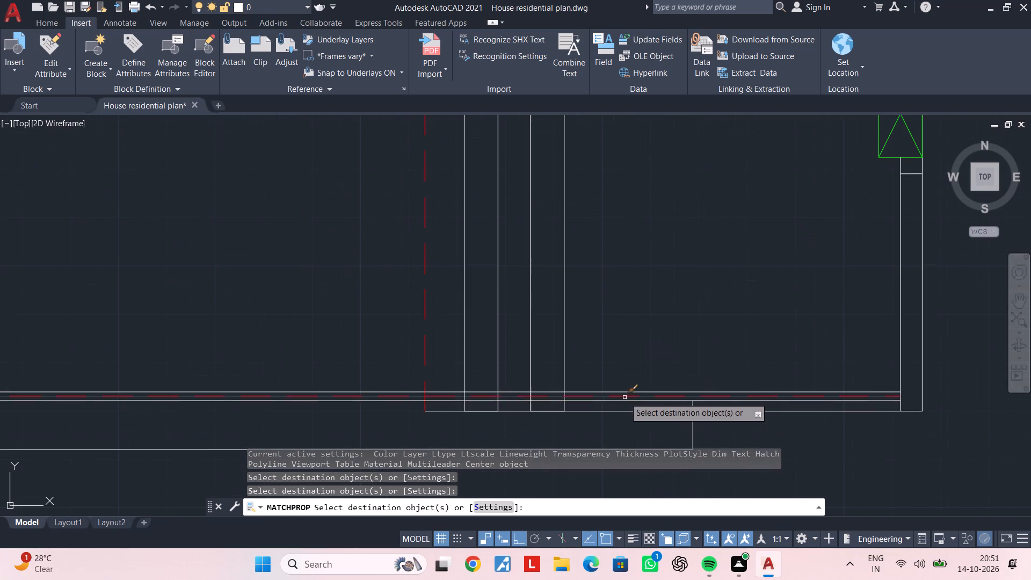
pyautogui.click(609, 410)
pyautogui.scroll(-2, 576, 422)
pyautogui.moveTo(576, 422); pyautogui.dragTo(720, 419, button='middle')
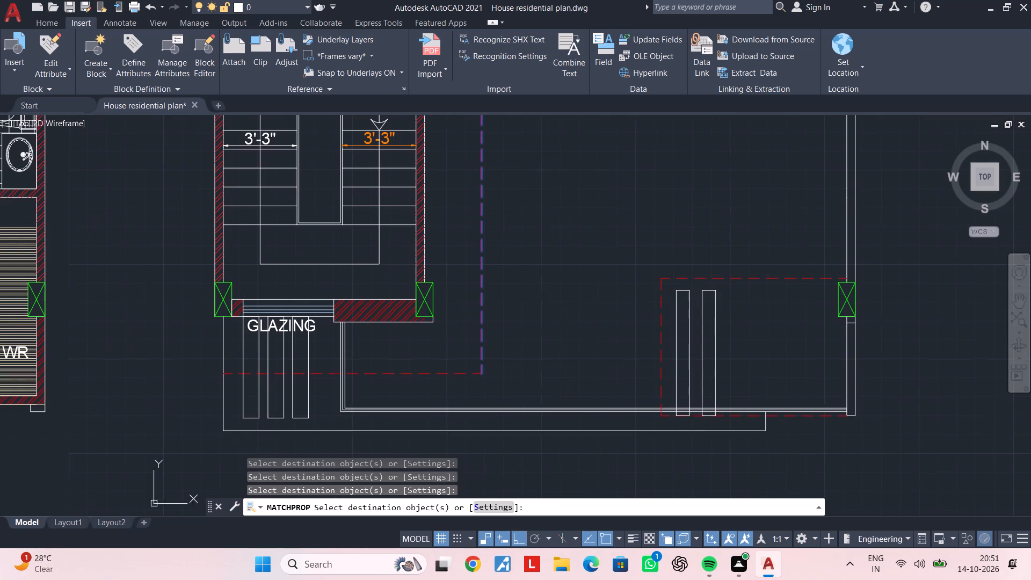
pyautogui.press('Escape')
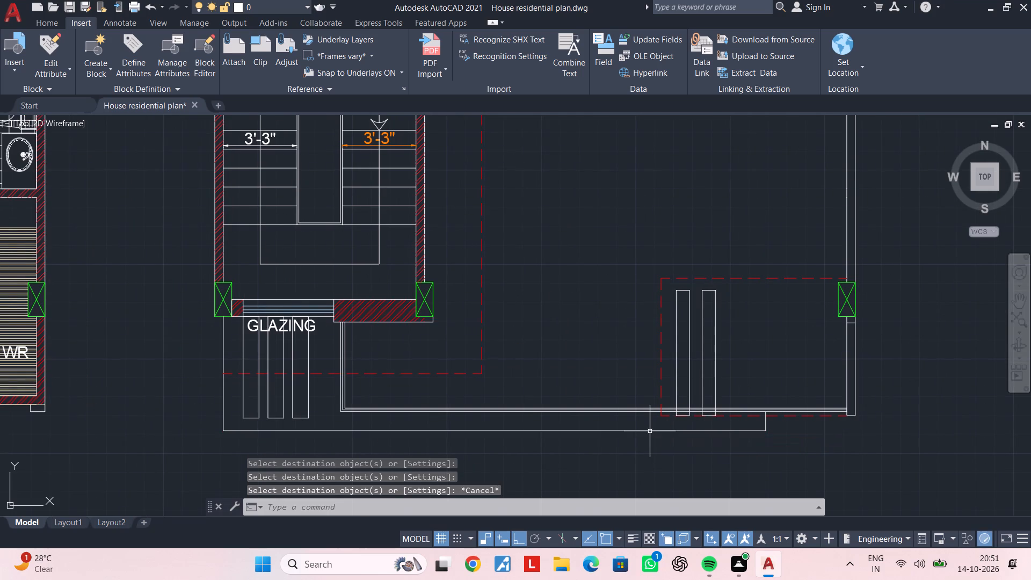
pyautogui.press('Escape')
# Save the drawing.
pyautogui.scroll(-1, 588, 369)
pyautogui.moveTo(588, 369); pyautogui.dragTo(585, 380, button='middle')
pyautogui.hotkey('ctrl', 's')
pyautogui.hotkey('ctrl', 's')
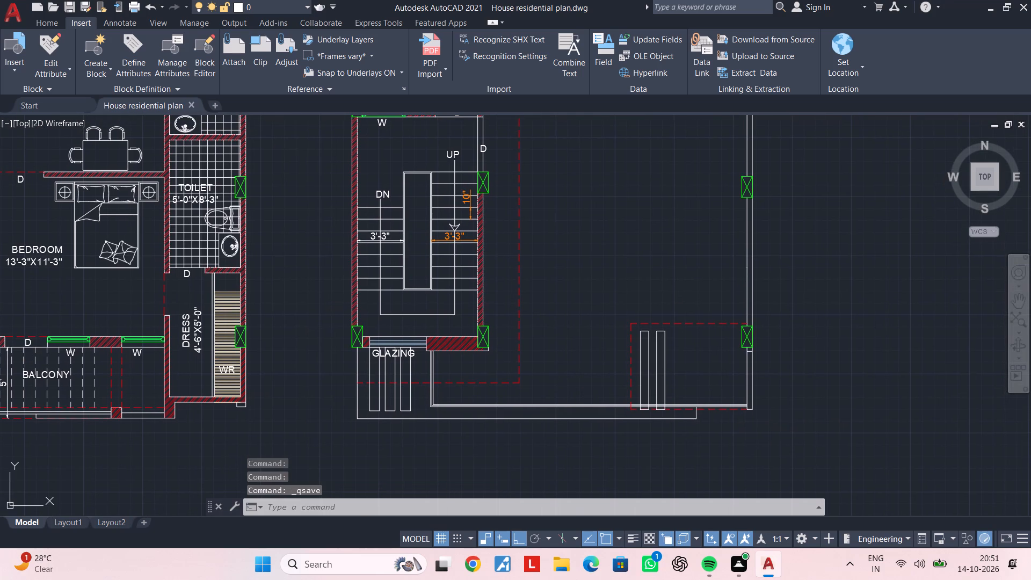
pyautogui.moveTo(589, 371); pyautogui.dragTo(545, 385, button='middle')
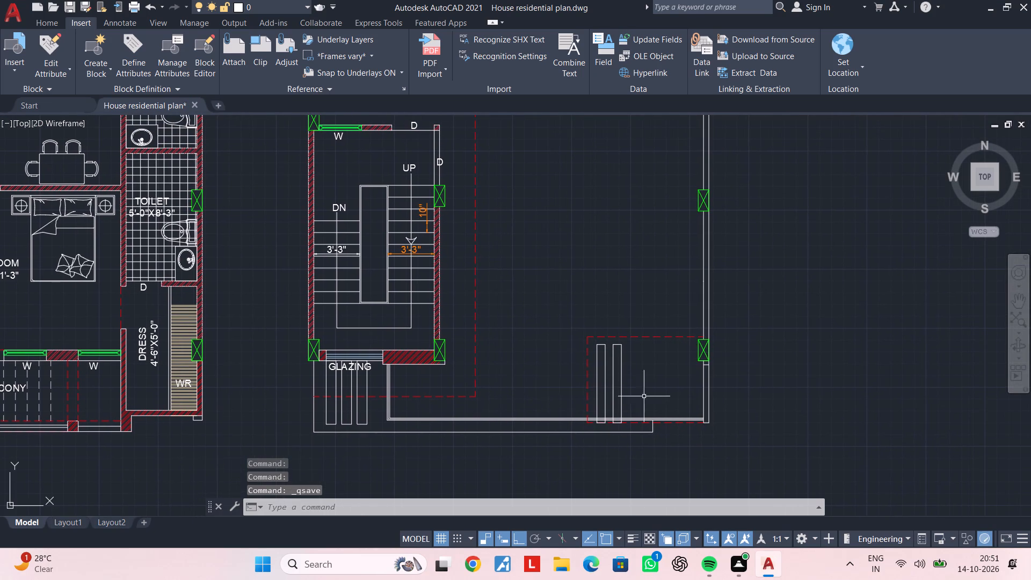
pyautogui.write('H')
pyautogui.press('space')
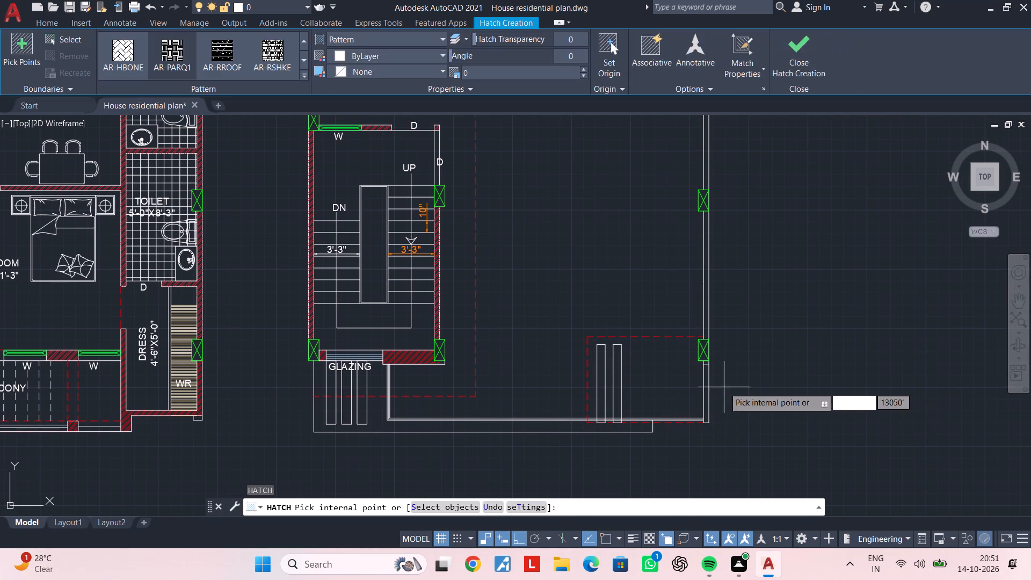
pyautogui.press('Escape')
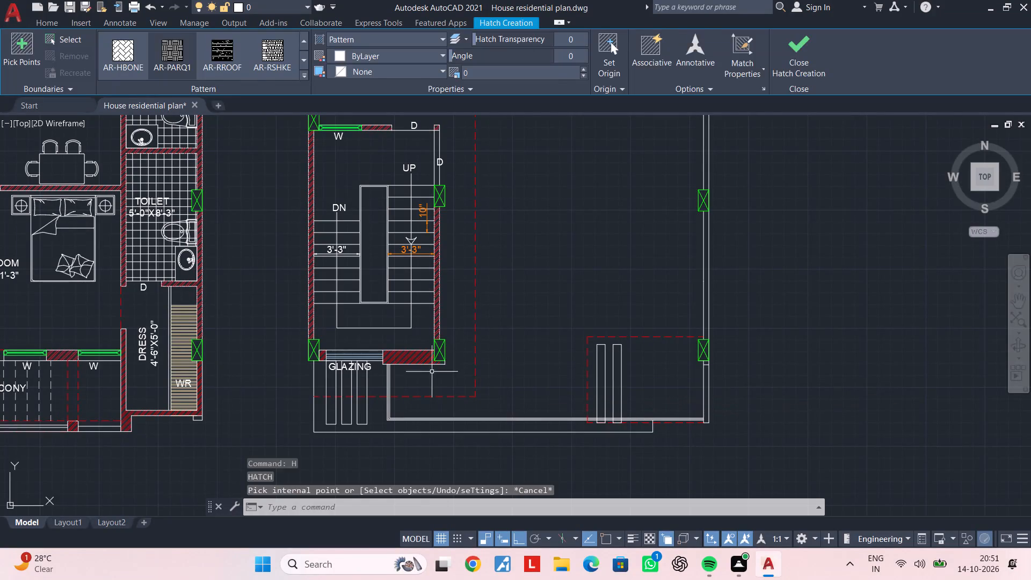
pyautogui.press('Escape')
# Copy the red hatch of the staircase's inner side wall onto the outer wall section below the lower column.
pyautogui.scroll(2, 433, 303)
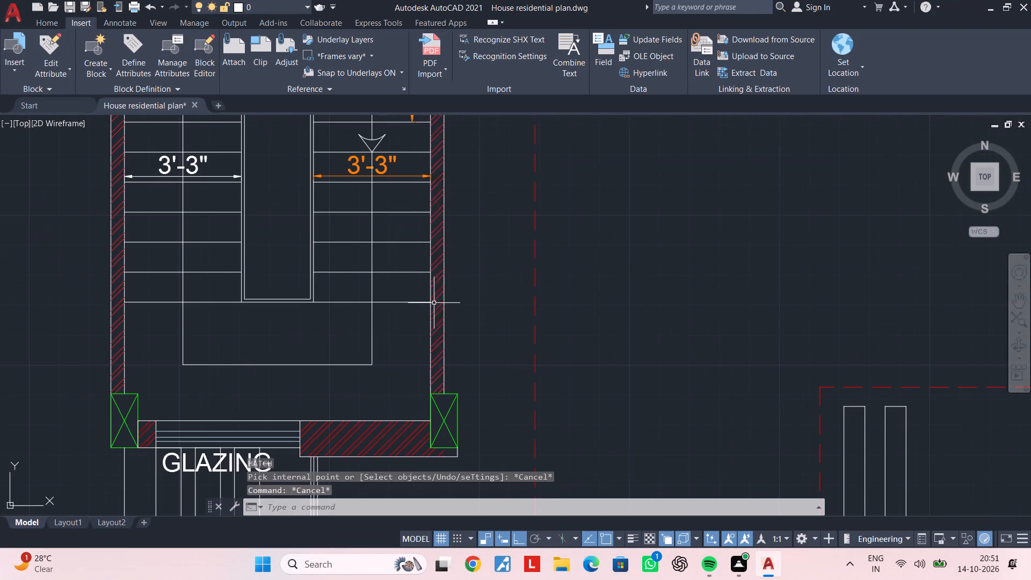
pyautogui.click(440, 303)
pyautogui.press('c')
pyautogui.press('o')
pyautogui.press('space')
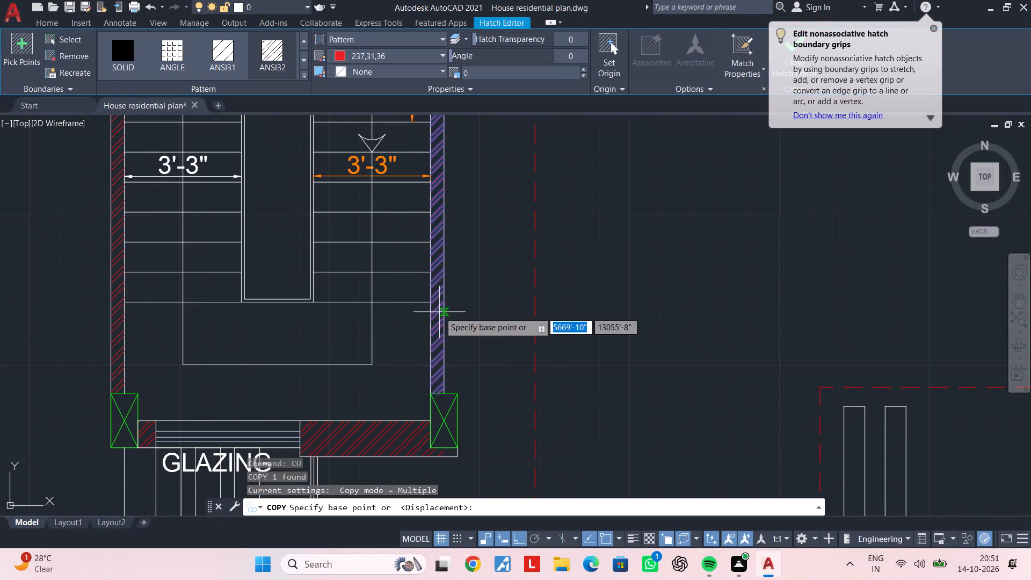
pyautogui.click(439, 311)
pyautogui.scroll(-2, 748, 443)
pyautogui.moveTo(771, 445); pyautogui.dragTo(564, 371, button='middle')
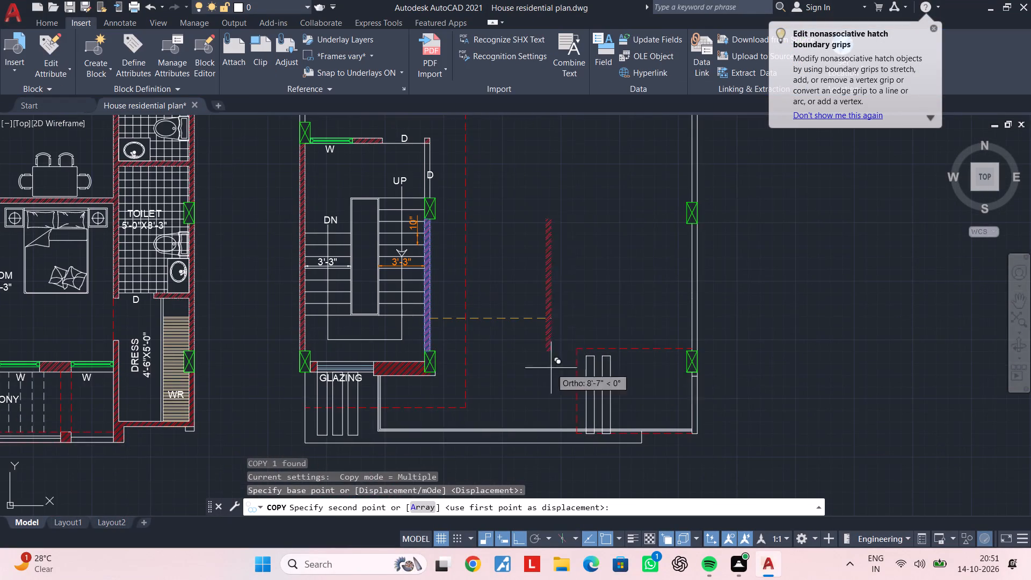
pyautogui.scroll(3, 693, 410)
pyautogui.scroll(-2, 694, 455)
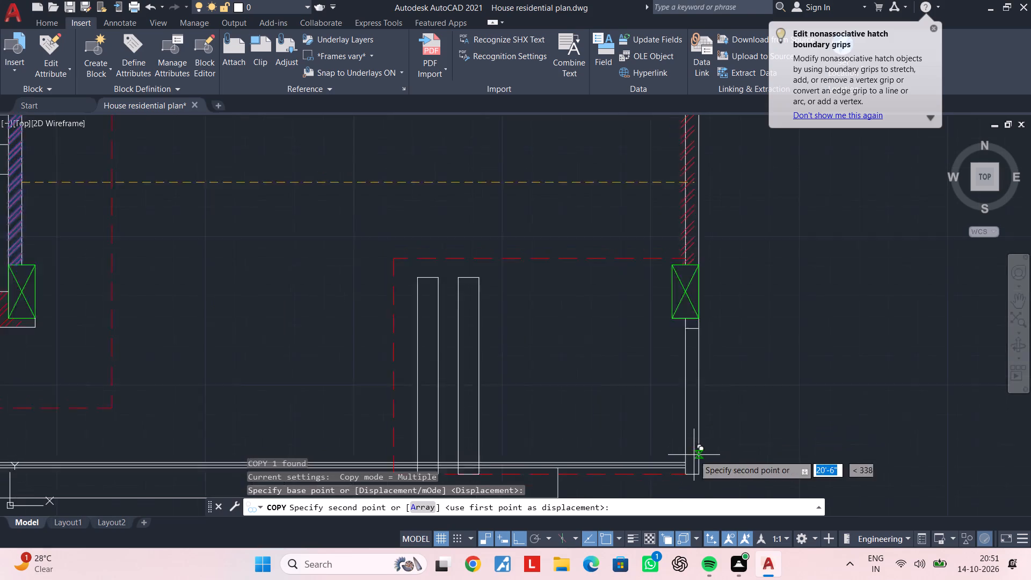
pyautogui.click(517, 536)
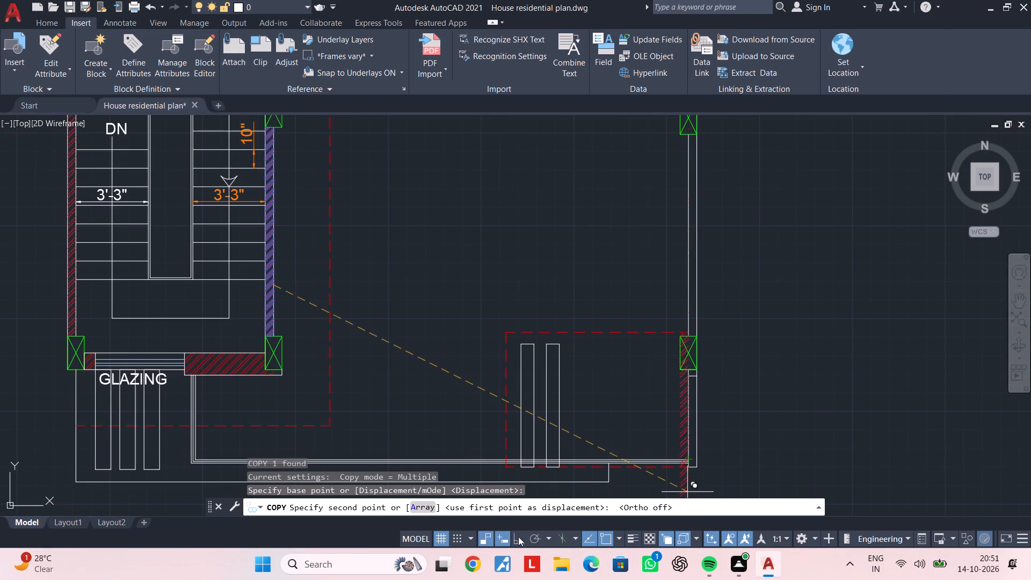
pyautogui.scroll(2, 700, 446)
pyautogui.moveTo(689, 444); pyautogui.dragTo(678, 368, button='middle')
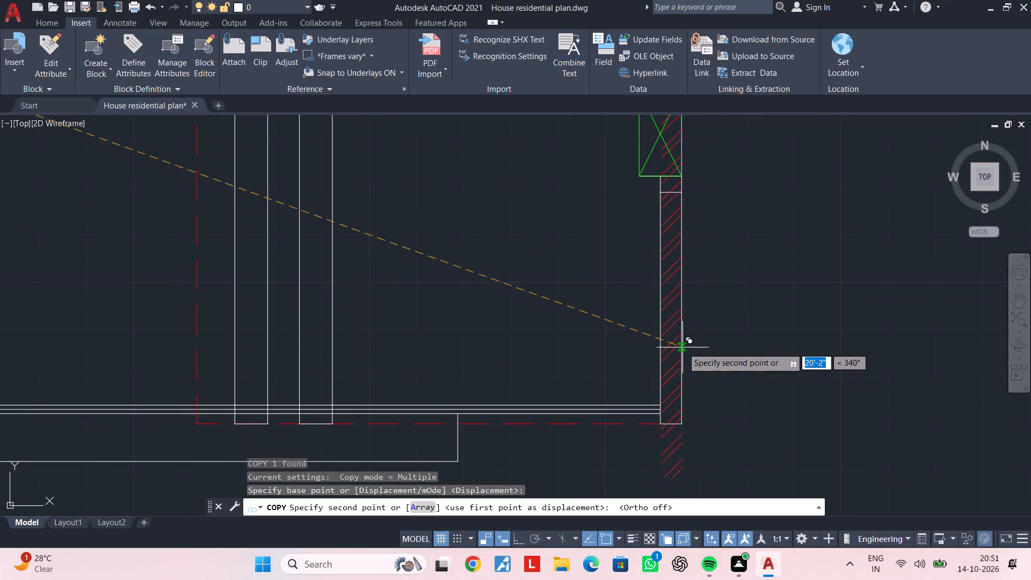
pyautogui.click(683, 347)
pyautogui.press('Escape')
pyautogui.press('Escape')
# Stretch the copied hatch's lower edge up to the end line of the outer wall.
pyautogui.click(671, 451)
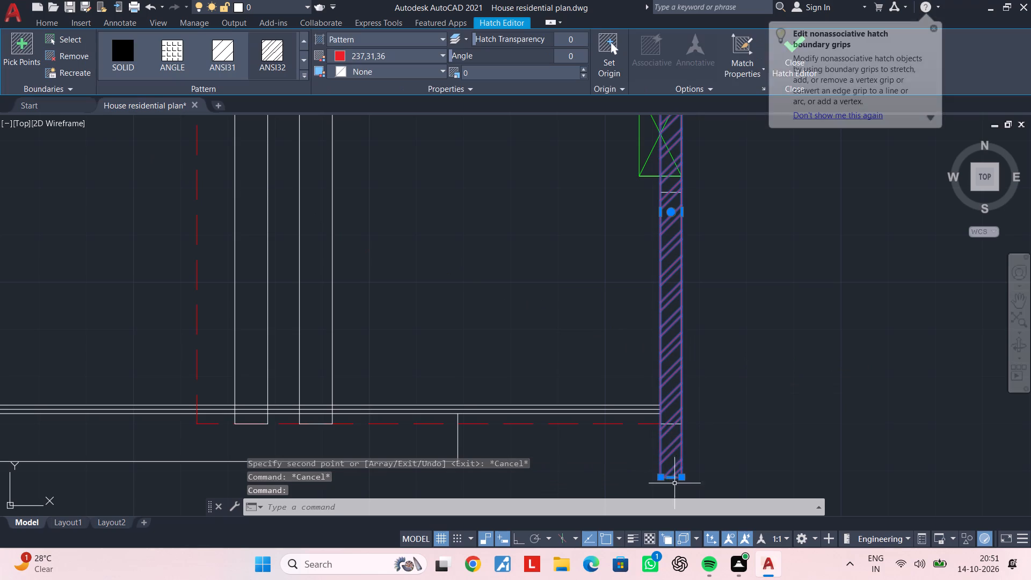
pyautogui.click(674, 480)
pyautogui.scroll(2, 674, 426)
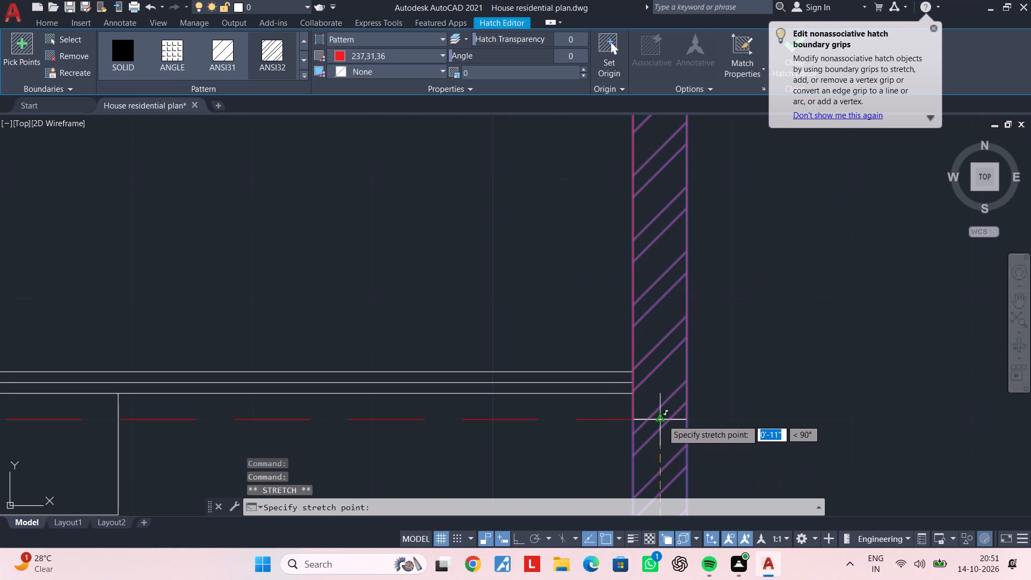
pyautogui.click(657, 419)
pyautogui.scroll(-3, 658, 415)
pyautogui.press('Escape')
pyautogui.moveTo(677, 334); pyautogui.dragTo(673, 454, button='middle')
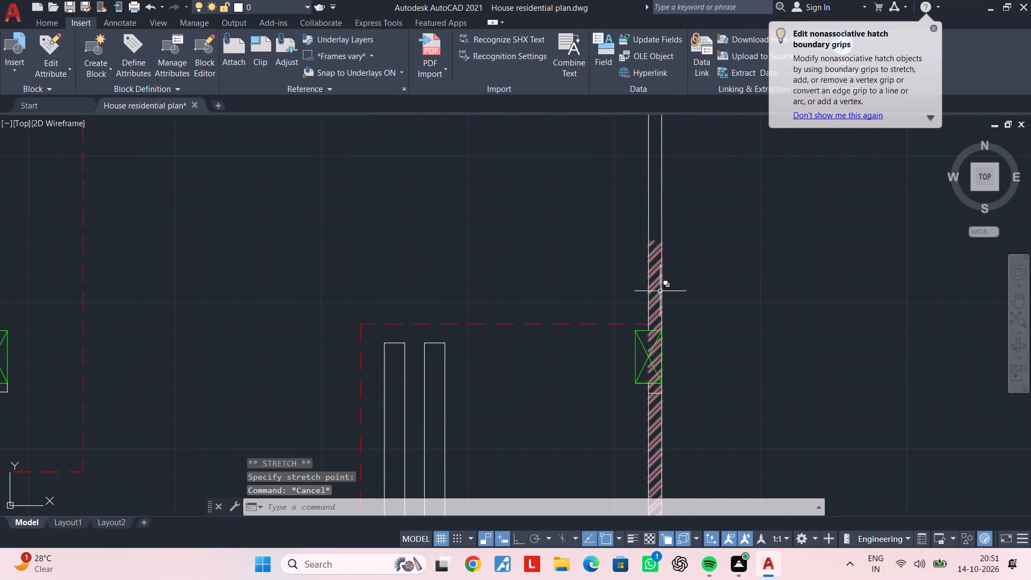
# Stretch the copied hatch's upper edge down to the lower edge of the outer wall's column.
pyautogui.click(659, 289)
pyautogui.click(652, 255)
pyautogui.press('Escape')
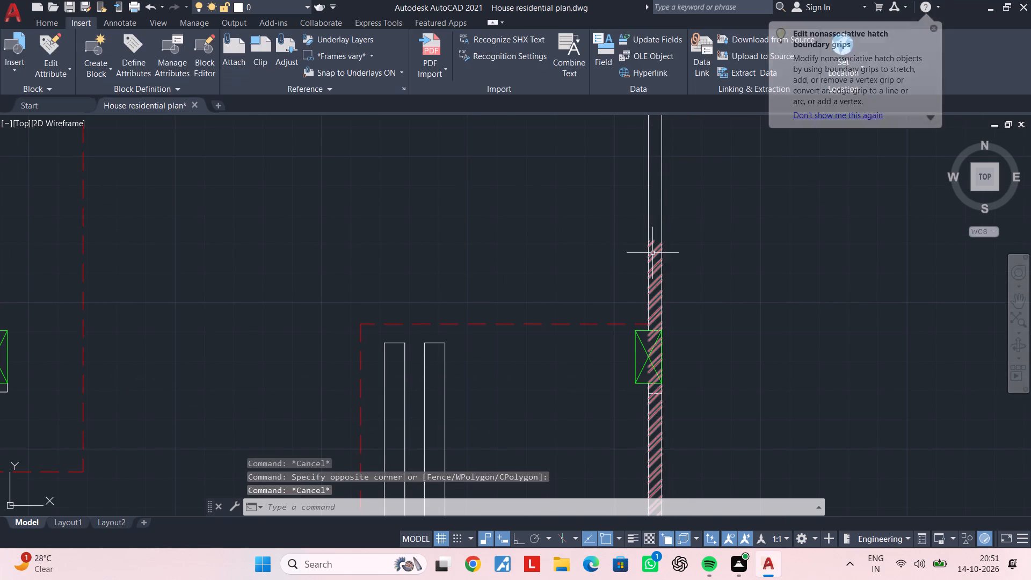
pyautogui.click(652, 253)
pyautogui.scroll(3, 655, 238)
pyautogui.click(648, 246)
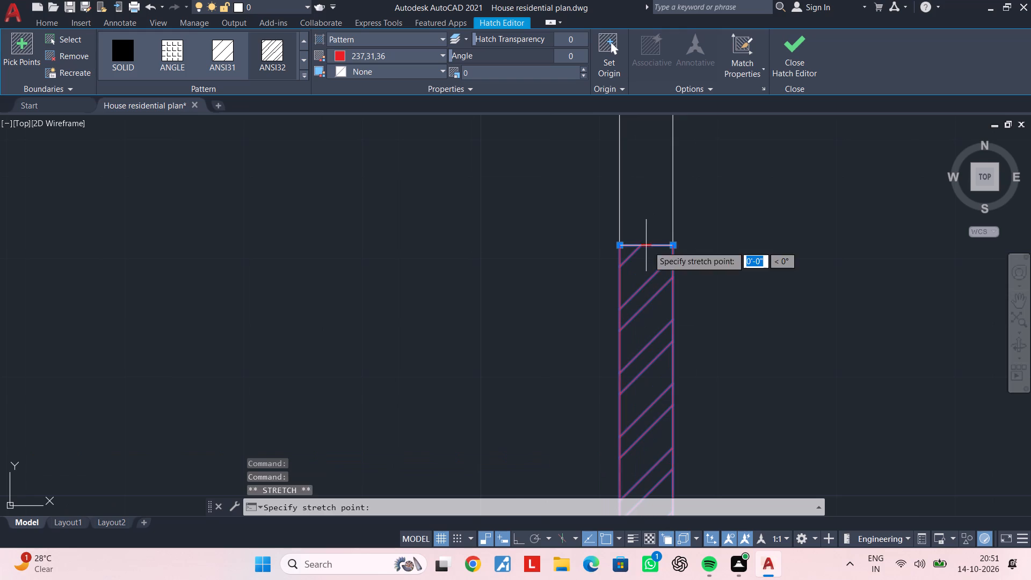
pyautogui.scroll(-3, 652, 299)
pyautogui.moveTo(652, 310); pyautogui.dragTo(650, 201, button='middle')
pyautogui.scroll(3, 650, 324)
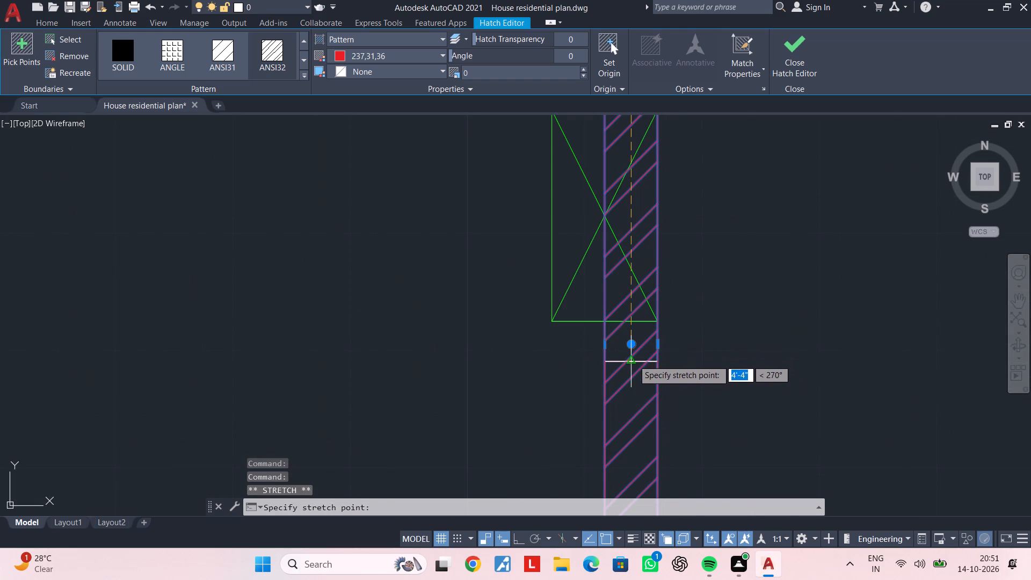
pyautogui.click(632, 321)
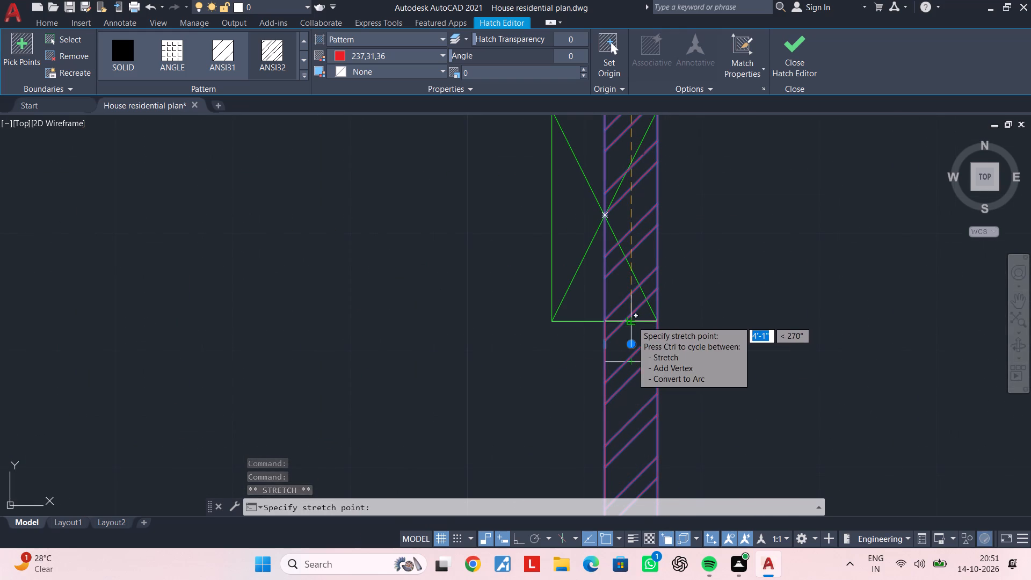
pyautogui.press('Escape')
pyautogui.scroll(-2, 635, 354)
pyautogui.moveTo(635, 357); pyautogui.dragTo(680, 318, button='middle')
pyautogui.press('Escape')
pyautogui.scroll(-2, 682, 359)
pyautogui.moveTo(682, 359); pyautogui.dragTo(699, 329, button='middle')
pyautogui.press('Escape')
pyautogui.scroll(2, 700, 339)
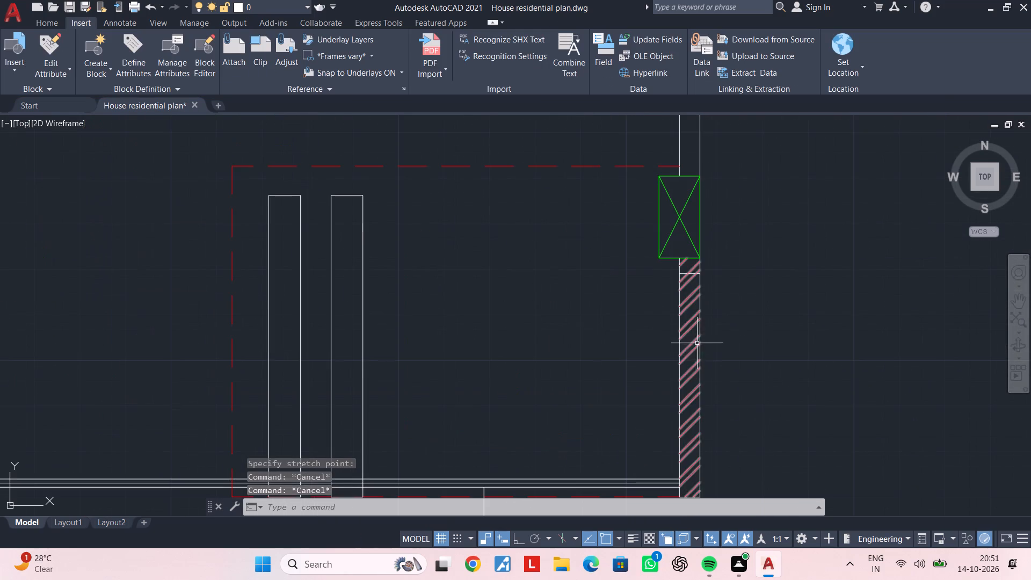
# Copy the outer wall's short hatch into the narrow rectangle nearer the outer wall.
pyautogui.click(691, 345)
pyautogui.press('c')
pyautogui.press('o')
pyautogui.press('space')
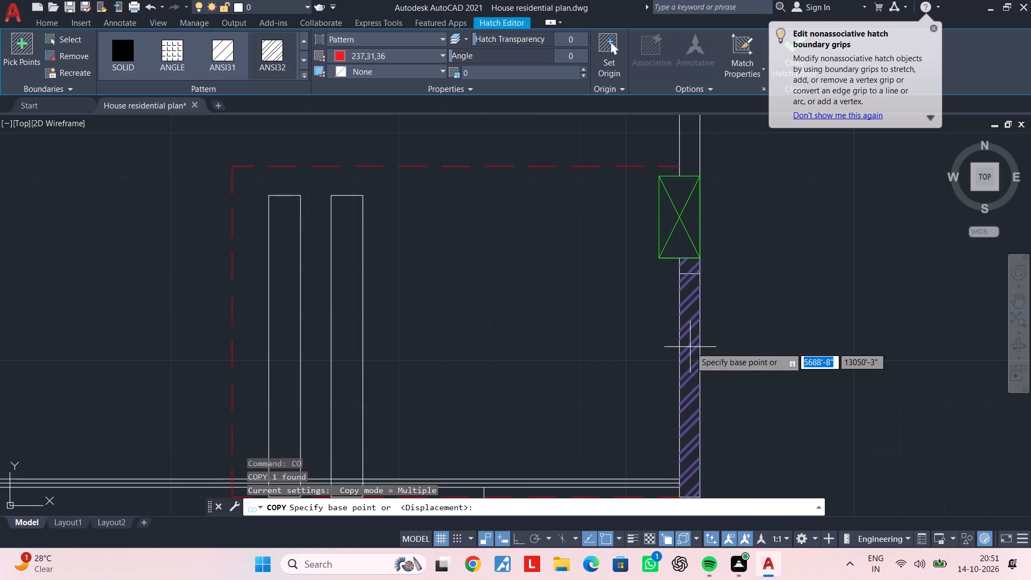
pyautogui.click(690, 347)
pyautogui.moveTo(461, 346); pyautogui.dragTo(833, 332, button='middle')
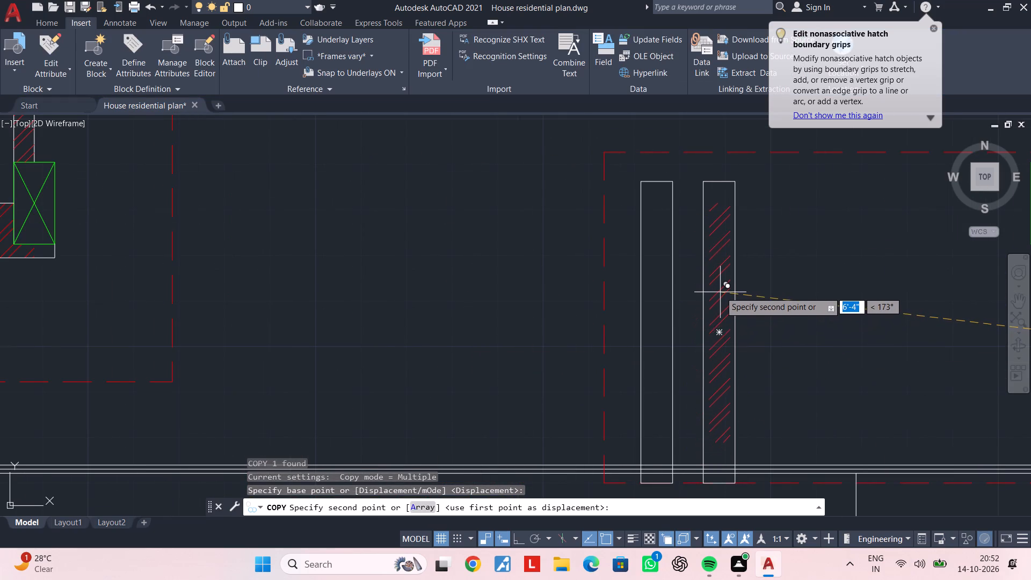
pyautogui.click(720, 292)
pyautogui.press('Escape')
pyautogui.press('Escape')
# Stretch both long edges of the copied hatch out to the long sides of the narrow rectangle nearer the outer wall.
pyautogui.click(721, 321)
pyautogui.scroll(2, 722, 321)
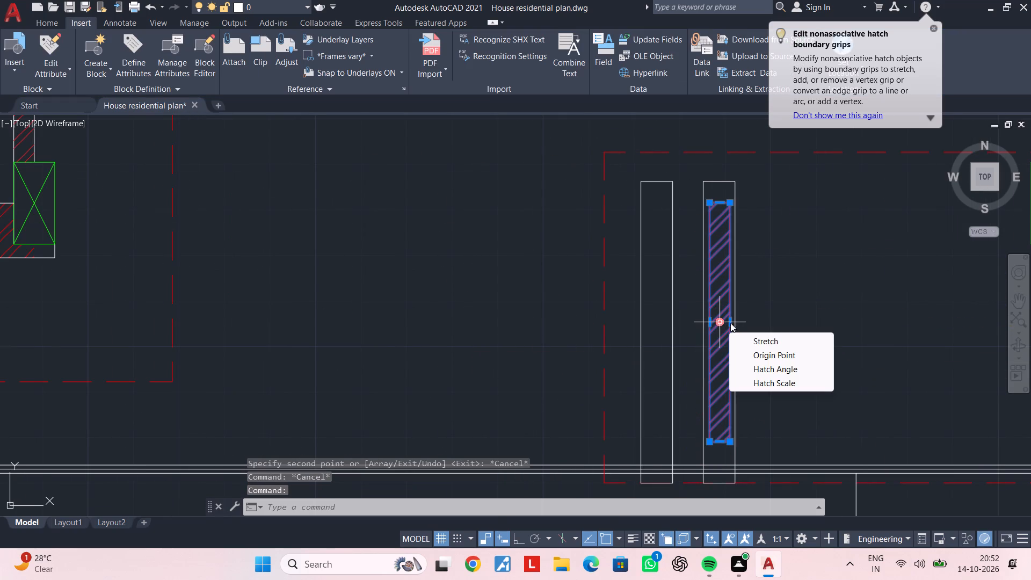
pyautogui.scroll(3, 739, 322)
pyautogui.scroll(-3, 770, 330)
pyautogui.scroll(3, 731, 322)
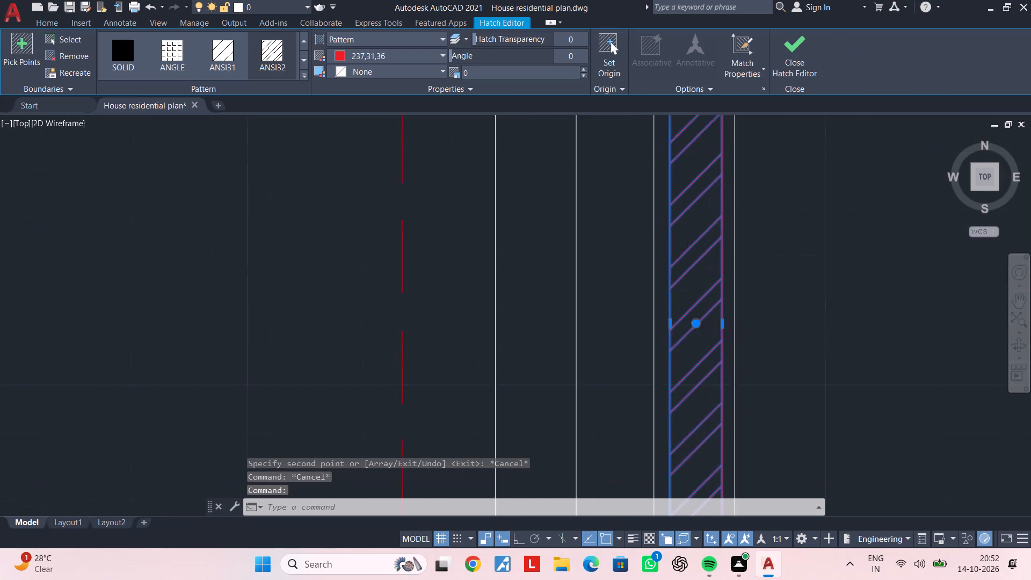
pyautogui.click(713, 328)
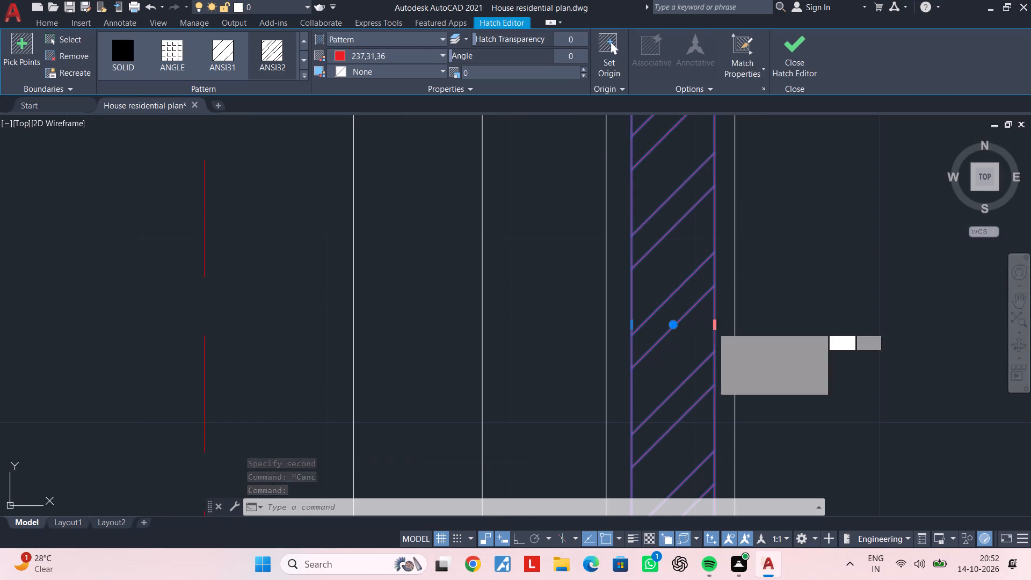
pyautogui.click(732, 326)
pyautogui.scroll(-2, 707, 335)
pyautogui.scroll(2, 673, 335)
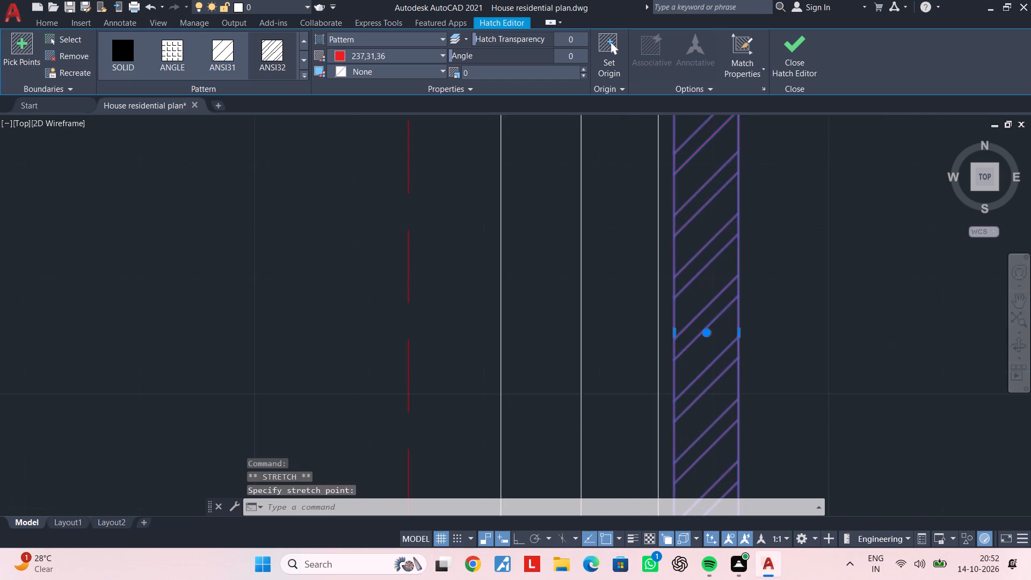
pyautogui.click(673, 331)
pyautogui.click(650, 331)
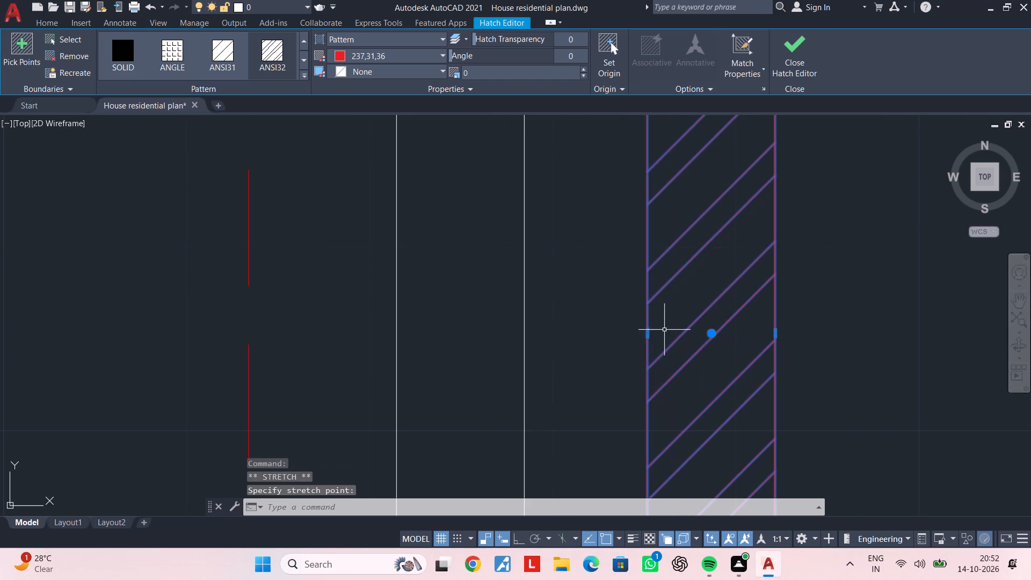
# Stretch the hatch's upper edge up to the top line of the narrow rectangle.
pyautogui.scroll(-3, 667, 330)
pyautogui.moveTo(696, 273); pyautogui.dragTo(698, 377, button='middle')
pyautogui.scroll(3, 681, 301)
pyautogui.click(671, 361)
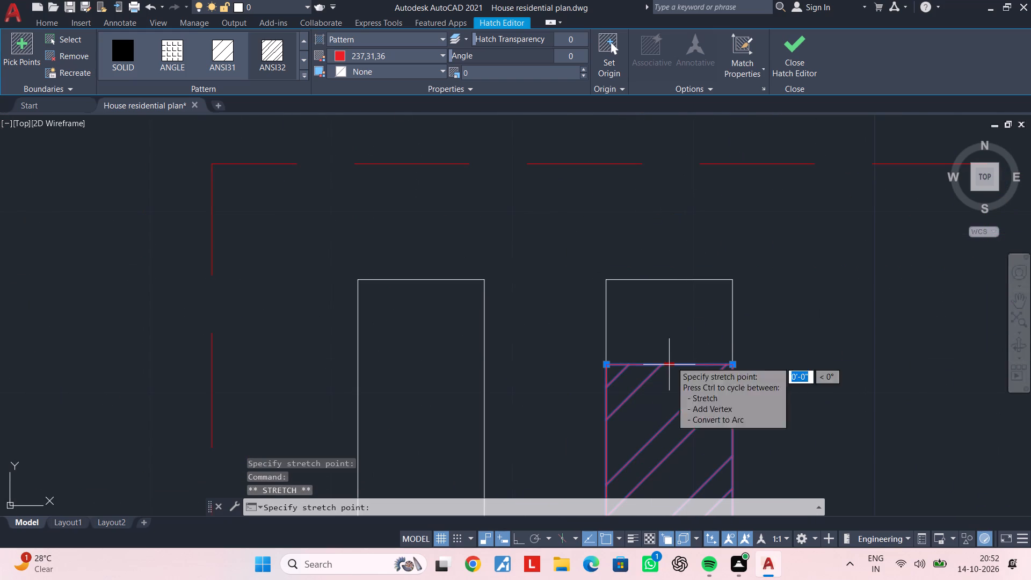
pyautogui.click(670, 282)
# Stretch the hatch's lower edge down to the bottom line of the narrow rectangle.
pyautogui.scroll(-3, 679, 319)
pyautogui.moveTo(680, 325); pyautogui.dragTo(689, 206, button='middle')
pyautogui.scroll(-1, 684, 374)
pyautogui.moveTo(684, 377); pyautogui.dragTo(696, 291, button='middle')
pyautogui.scroll(1, 703, 342)
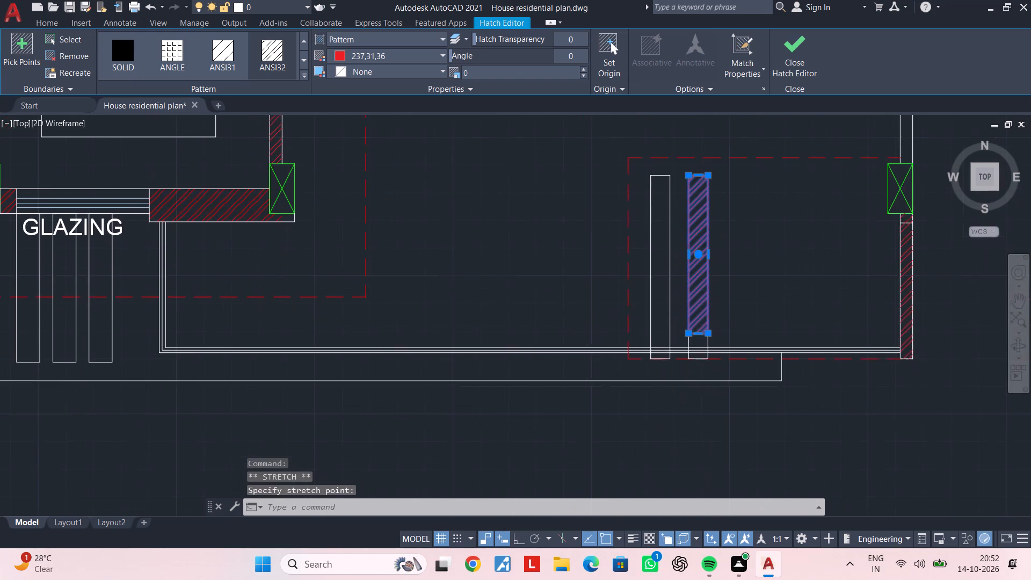
pyautogui.scroll(3, 703, 342)
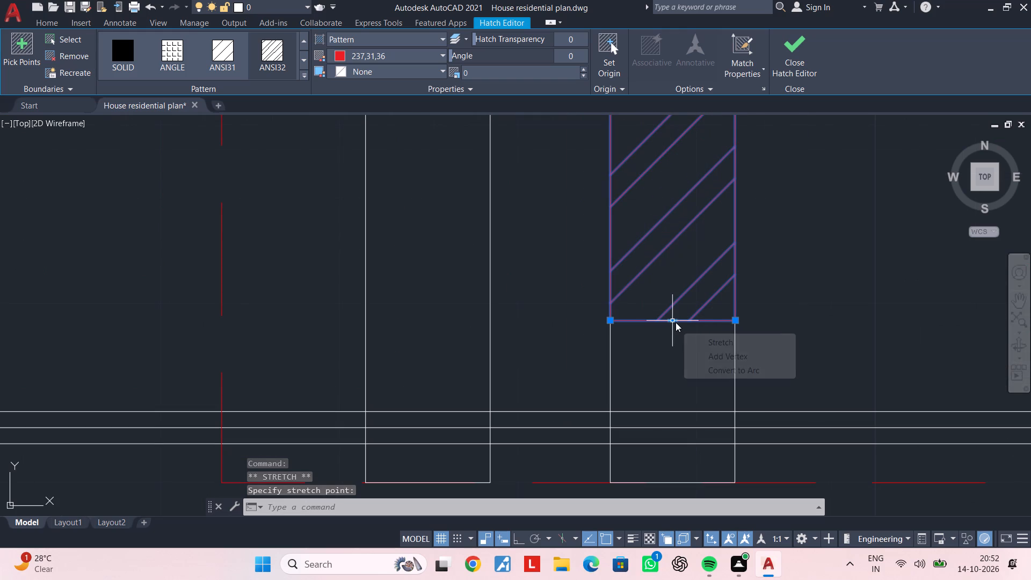
pyautogui.click(676, 322)
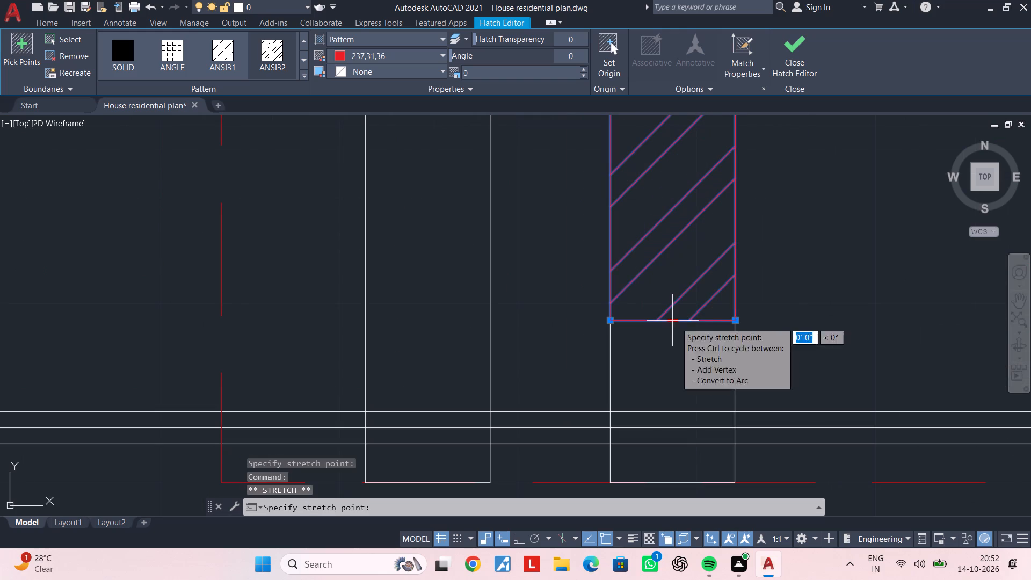
pyautogui.click(674, 482)
pyautogui.press('Escape')
# Copy the fitted red hatch from the narrow rectangle into the adjacent one, aligning it by the midpoints of their bottom edges.
pyautogui.scroll(-2, 634, 442)
pyautogui.moveTo(635, 441); pyautogui.dragTo(799, 433, button='middle')
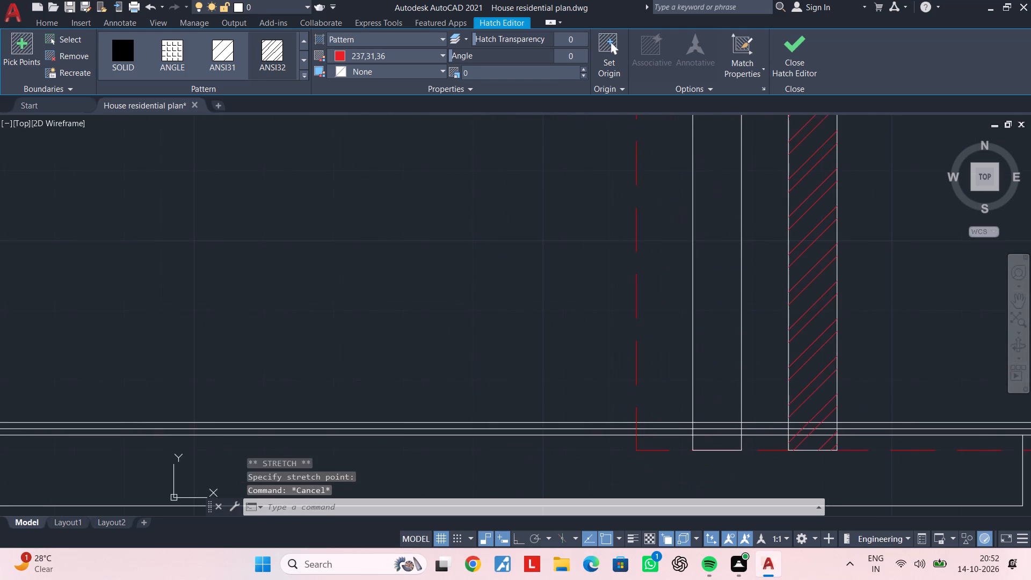
pyautogui.scroll(-1, 717, 392)
pyautogui.moveTo(716, 395); pyautogui.dragTo(663, 448, button='middle')
pyautogui.press('Escape')
pyautogui.click(728, 379)
pyautogui.click(719, 376)
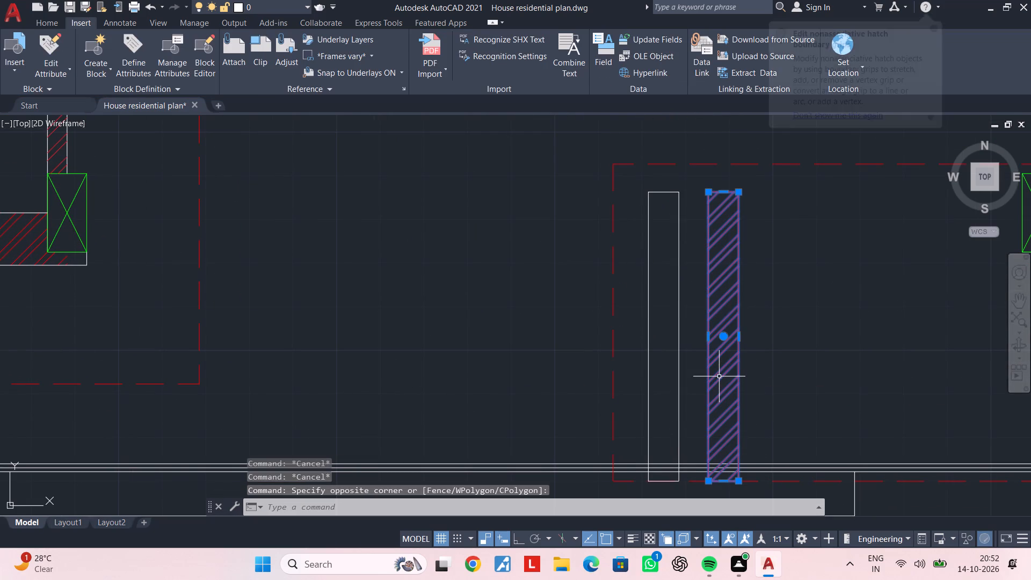
pyautogui.write('CO')
pyautogui.press('space')
pyautogui.scroll(2, 726, 491)
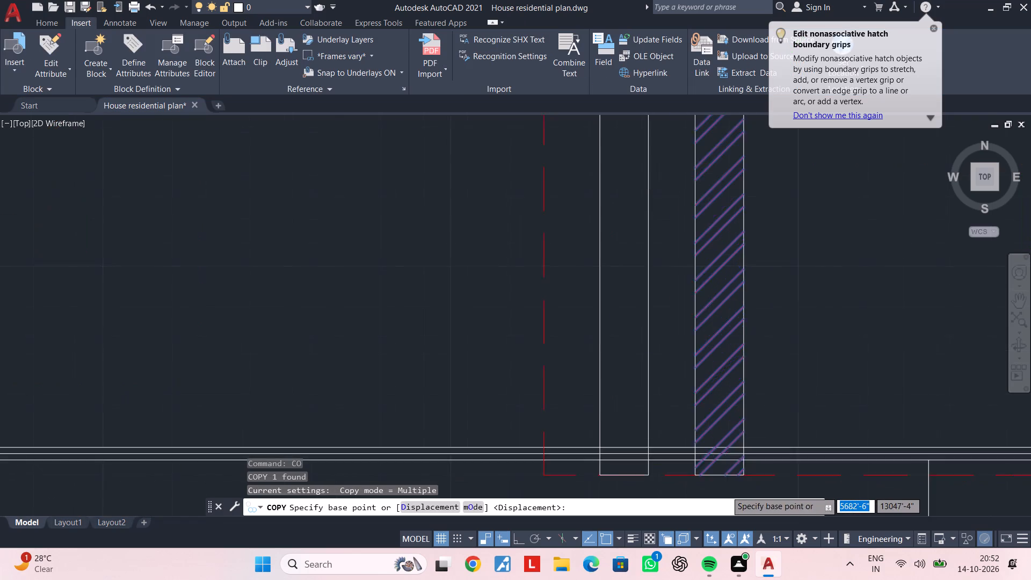
pyautogui.click(713, 467)
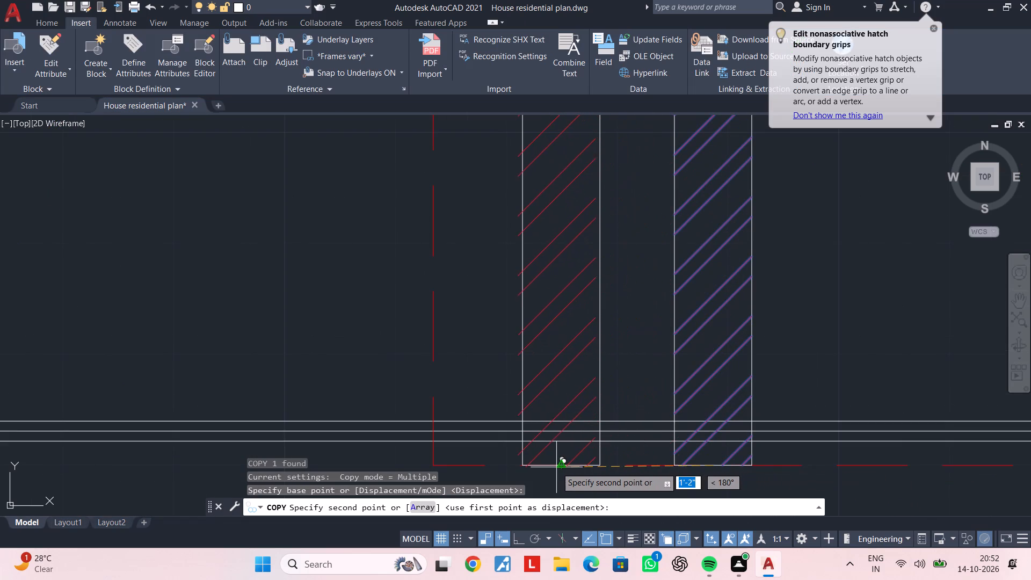
pyautogui.click(558, 466)
pyautogui.scroll(-4, 599, 460)
pyautogui.press('Escape')
pyautogui.press('Escape')
# Save the drawing with the newly hatched strips.
pyautogui.scroll(-2, 694, 421)
pyautogui.moveTo(688, 421); pyautogui.dragTo(661, 421, button='middle')
pyautogui.press('Escape')
pyautogui.press('Escape')
pyautogui.moveTo(589, 423); pyautogui.dragTo(623, 406, button='middle')
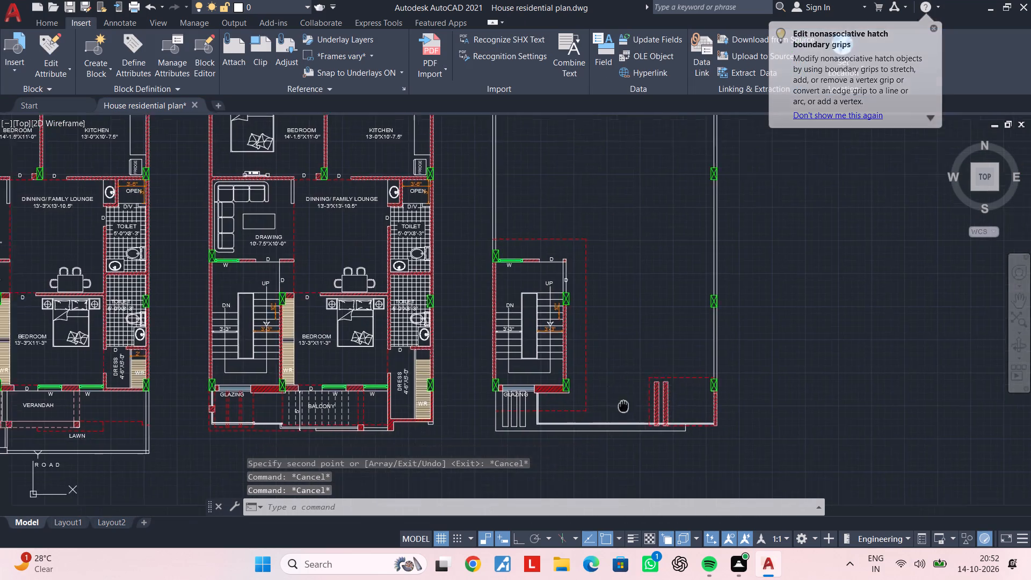
pyautogui.moveTo(623, 406); pyautogui.dragTo(746, 368, button='middle')
pyautogui.press('Escape')
pyautogui.press('Escape')
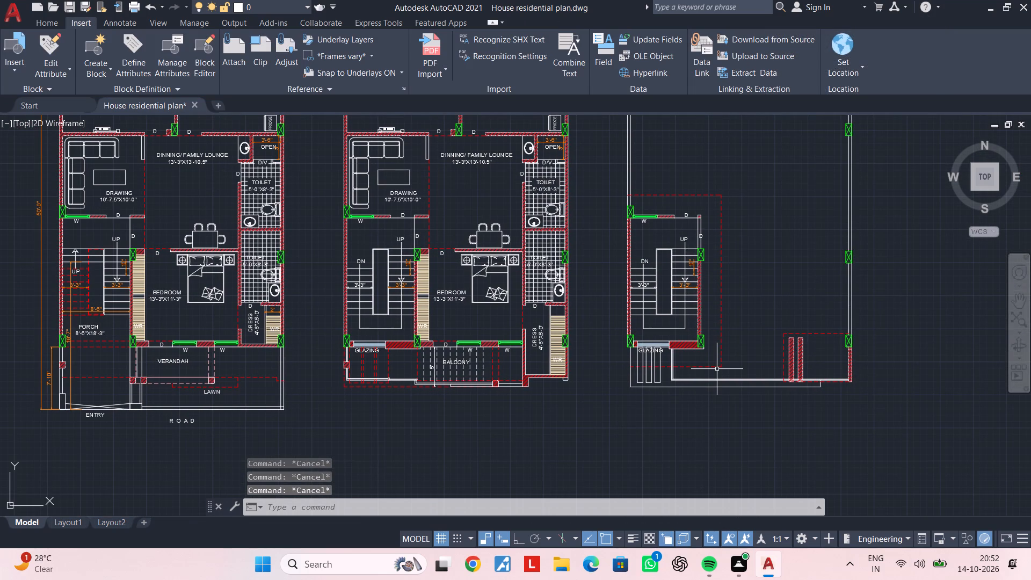
pyautogui.hotkey('ctrl', 's')
pyautogui.hotkey('ctrl', 's')
pyautogui.hotkey('ctrl', 's')
# Examine the unhatched strips below the staircase glazing of the third plan, and the three plans side by side.
pyautogui.moveTo(666, 372); pyautogui.dragTo(672, 363, button='middle')
pyautogui.scroll(4, 672, 363)
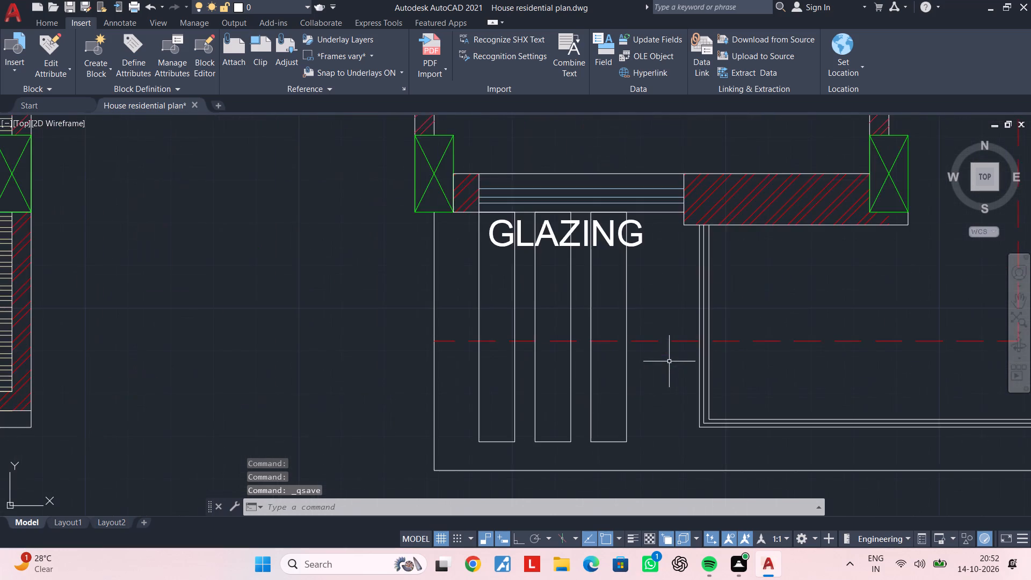
pyautogui.moveTo(577, 377); pyautogui.dragTo(656, 364, button='middle')
pyautogui.moveTo(578, 288); pyautogui.dragTo(590, 332, button='middle')
pyautogui.scroll(2, 590, 332)
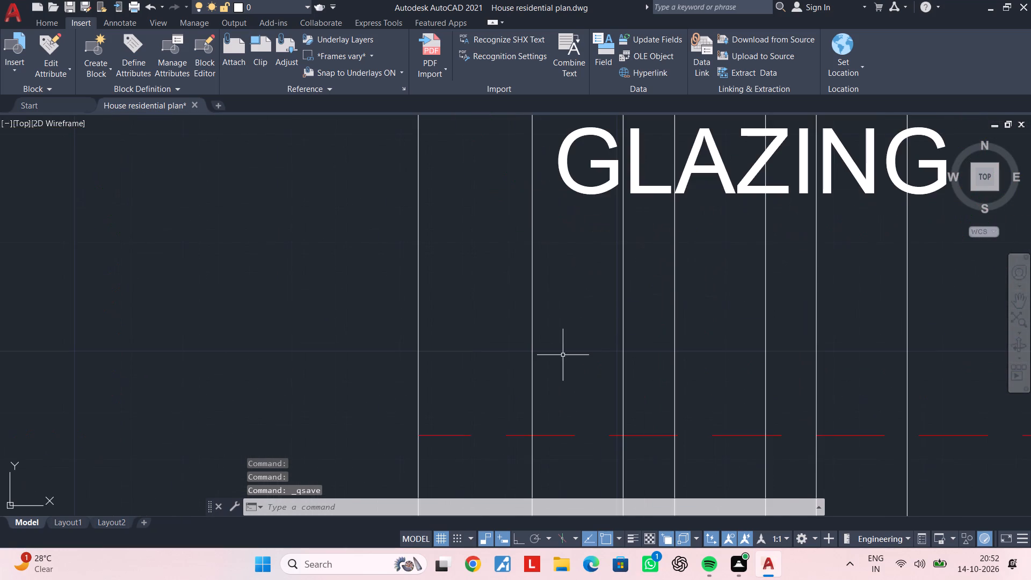
pyautogui.press('Escape')
pyautogui.press('Escape')
pyautogui.scroll(-6, 560, 358)
pyautogui.moveTo(717, 388); pyautogui.dragTo(713, 392, button='middle')
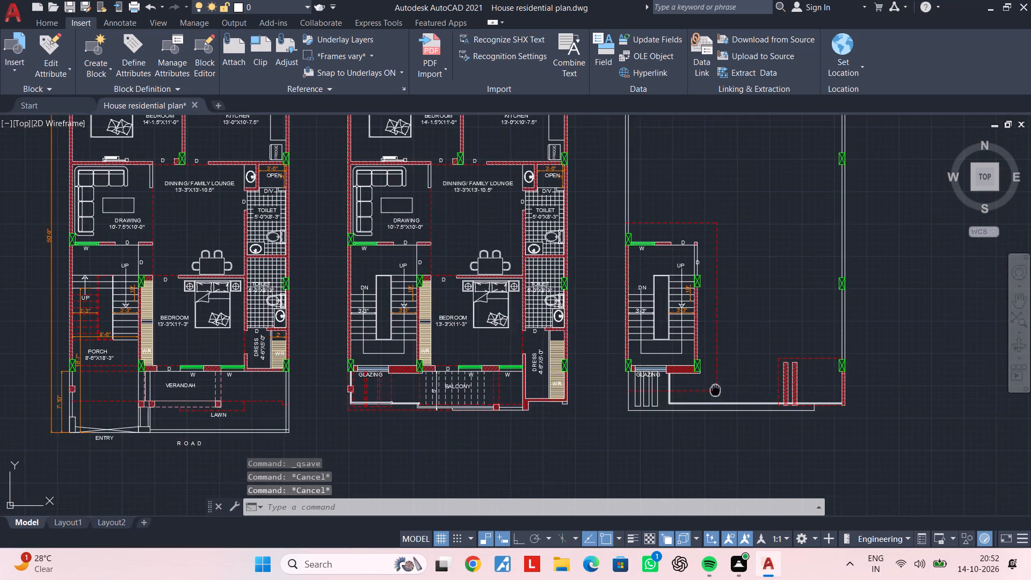
pyautogui.moveTo(713, 392); pyautogui.dragTo(666, 411, button='middle')
pyautogui.scroll(-1, 682, 375)
pyautogui.moveTo(682, 375); pyautogui.dragTo(661, 409, button='middle')
pyautogui.scroll(-1, 662, 408)
pyautogui.moveTo(671, 328); pyautogui.dragTo(660, 347, button='middle')
# Save the drawing again.
pyautogui.hotkey('ctrl', 's')
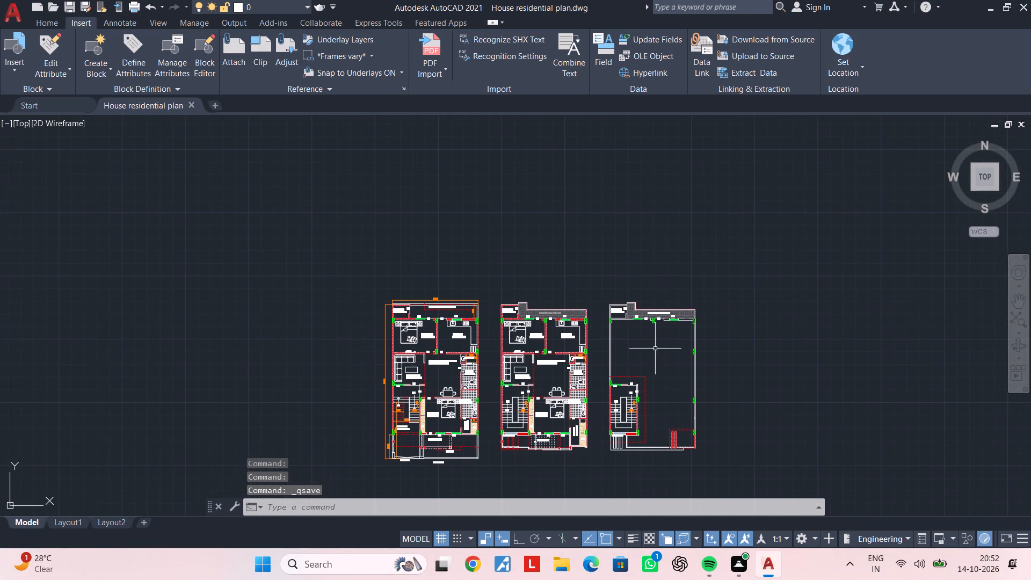
pyautogui.hotkey('ctrl', 's')
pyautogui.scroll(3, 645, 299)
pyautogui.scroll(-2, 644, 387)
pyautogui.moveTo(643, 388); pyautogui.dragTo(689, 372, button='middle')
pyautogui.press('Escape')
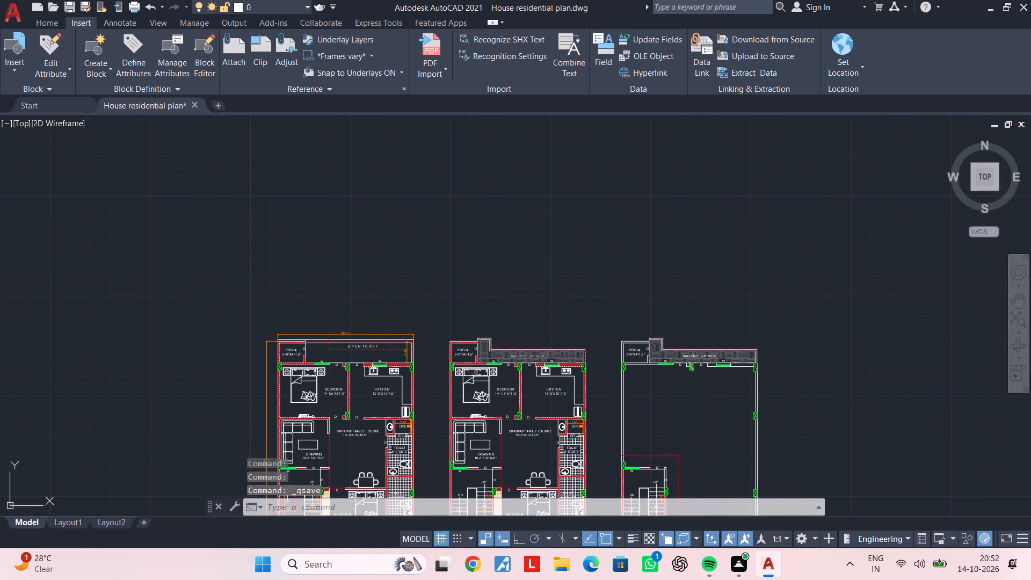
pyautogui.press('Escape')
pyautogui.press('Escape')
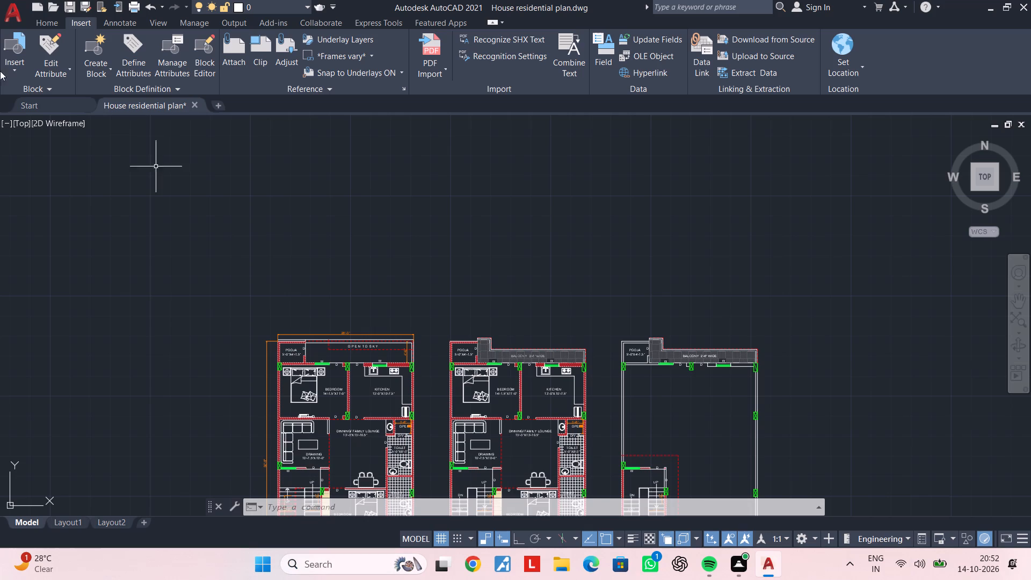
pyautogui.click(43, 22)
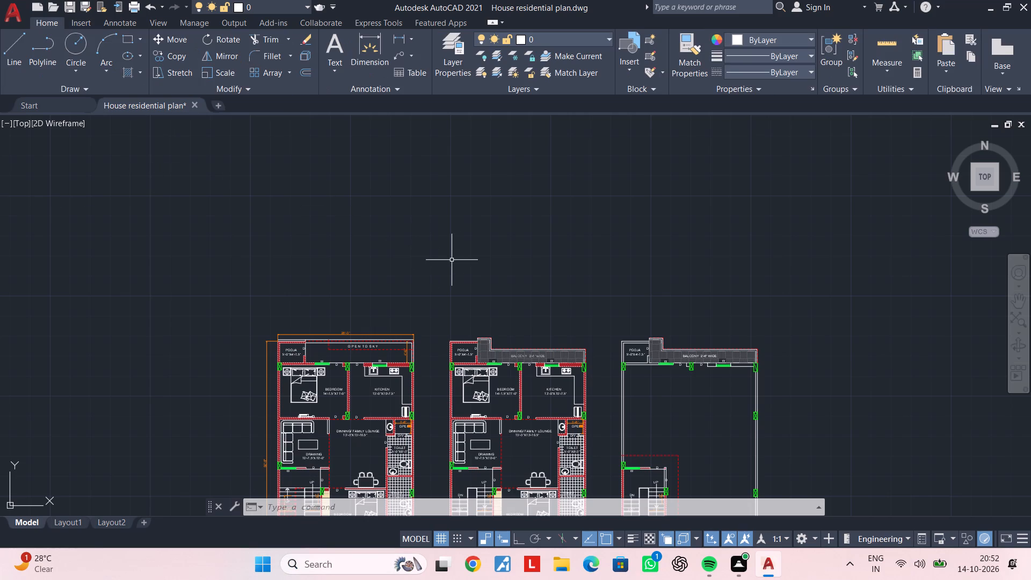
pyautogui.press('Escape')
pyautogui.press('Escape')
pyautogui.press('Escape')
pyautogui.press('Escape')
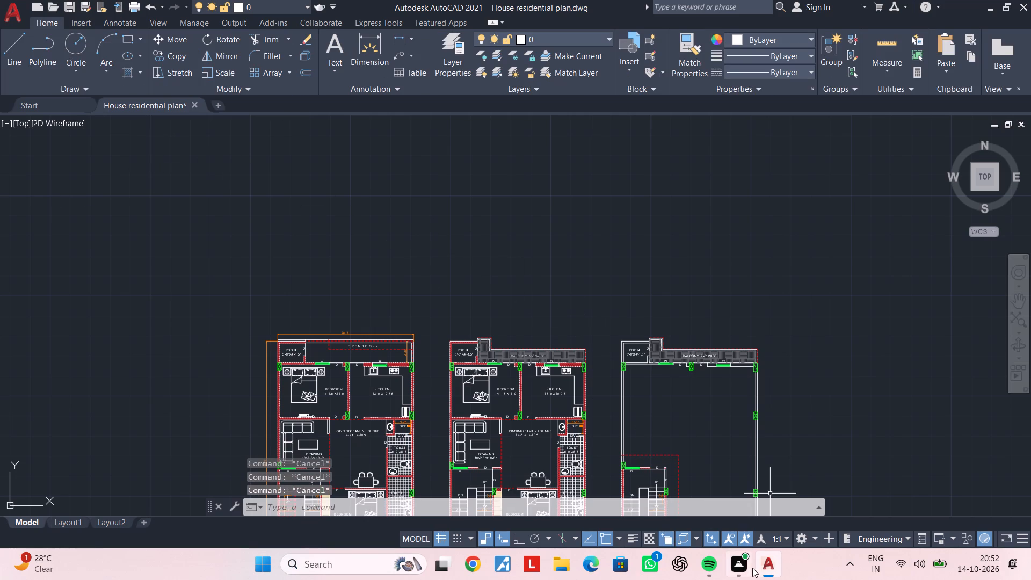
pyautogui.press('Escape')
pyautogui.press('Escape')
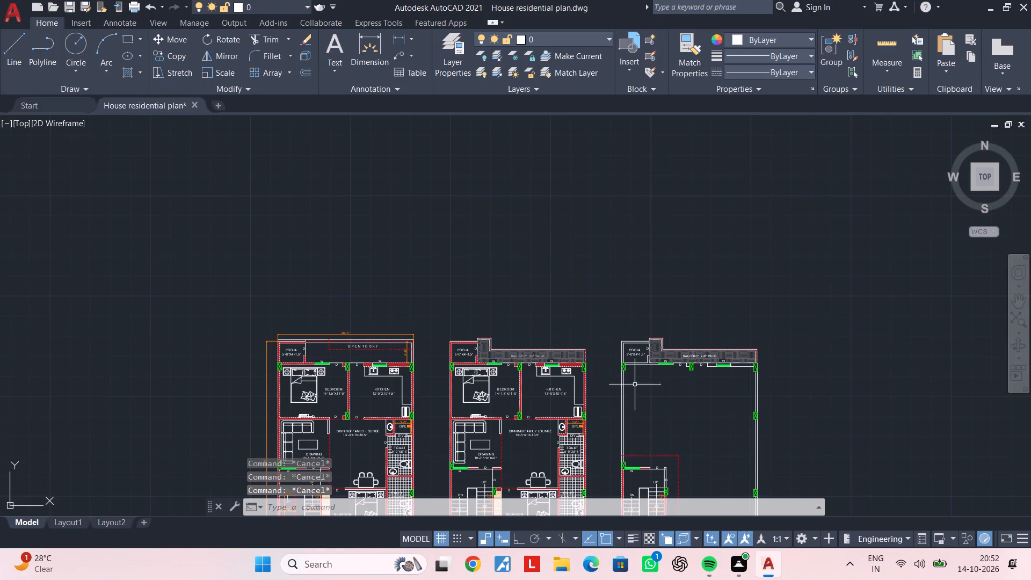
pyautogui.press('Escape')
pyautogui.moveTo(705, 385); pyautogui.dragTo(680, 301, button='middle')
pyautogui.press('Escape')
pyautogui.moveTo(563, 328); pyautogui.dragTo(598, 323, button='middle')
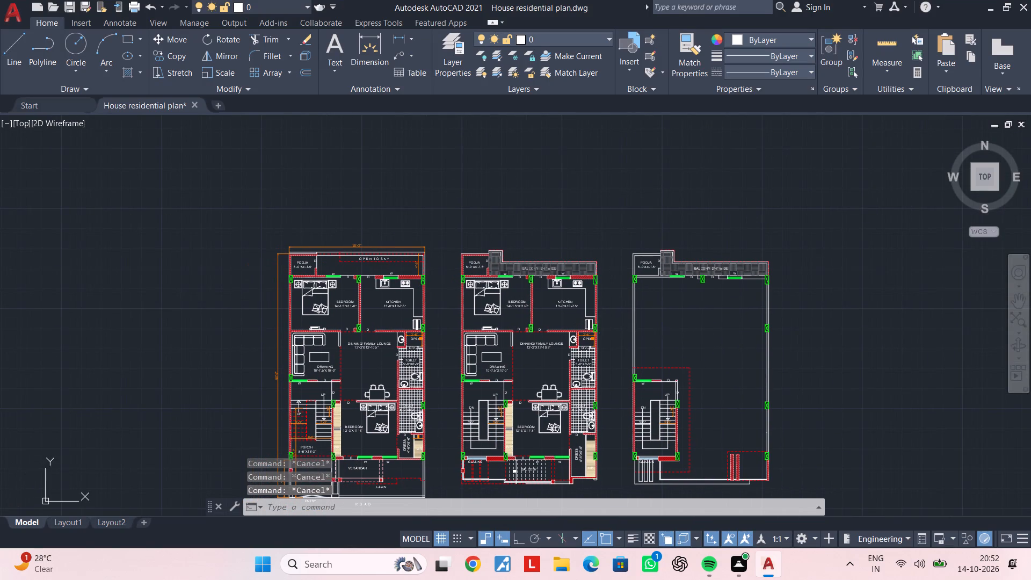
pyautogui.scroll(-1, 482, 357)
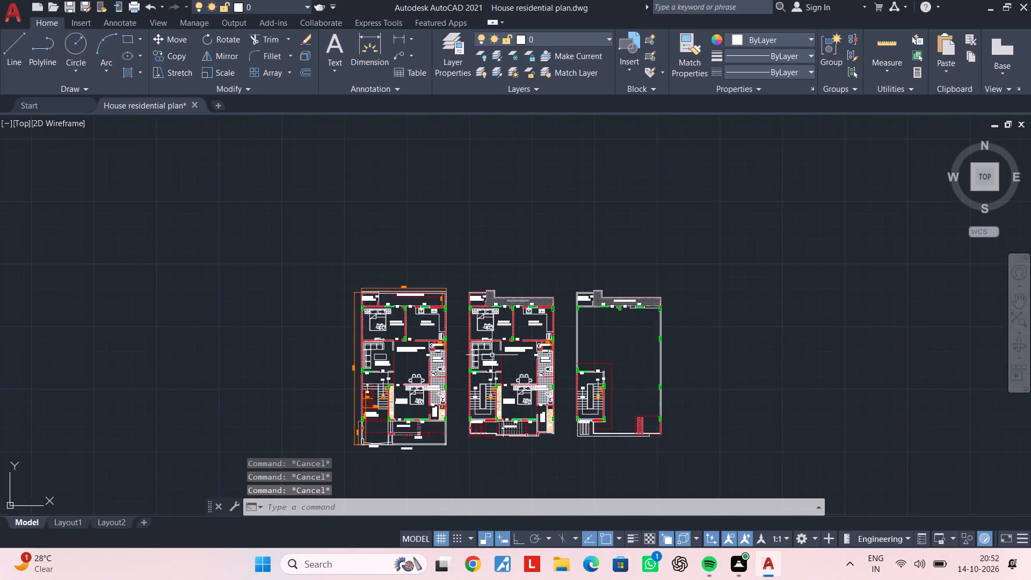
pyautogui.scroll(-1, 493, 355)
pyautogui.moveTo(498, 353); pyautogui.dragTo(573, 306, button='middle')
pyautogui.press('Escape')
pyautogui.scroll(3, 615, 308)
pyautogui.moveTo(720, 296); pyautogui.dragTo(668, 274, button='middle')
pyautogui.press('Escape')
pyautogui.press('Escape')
# Save the house residential plan drawing.
pyautogui.hotkey('ctrl', 's')
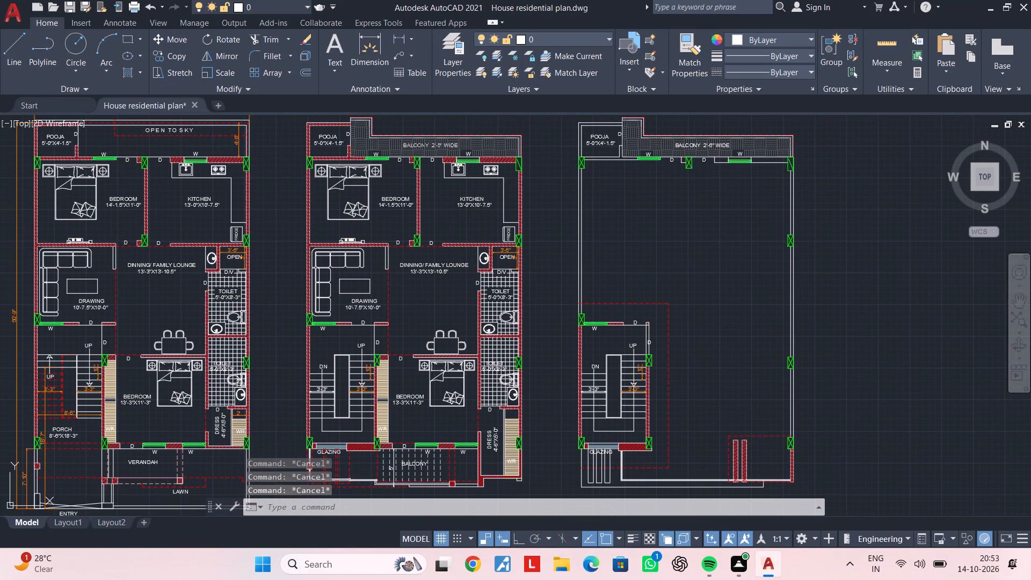
pyautogui.hotkey('ctrl', 's')
# Examine the front area of the third plan, from the glazing strips to the hatched strips beside the outer wall.
pyautogui.scroll(-1, 622, 305)
pyautogui.moveTo(634, 307); pyautogui.dragTo(640, 297, button='middle')
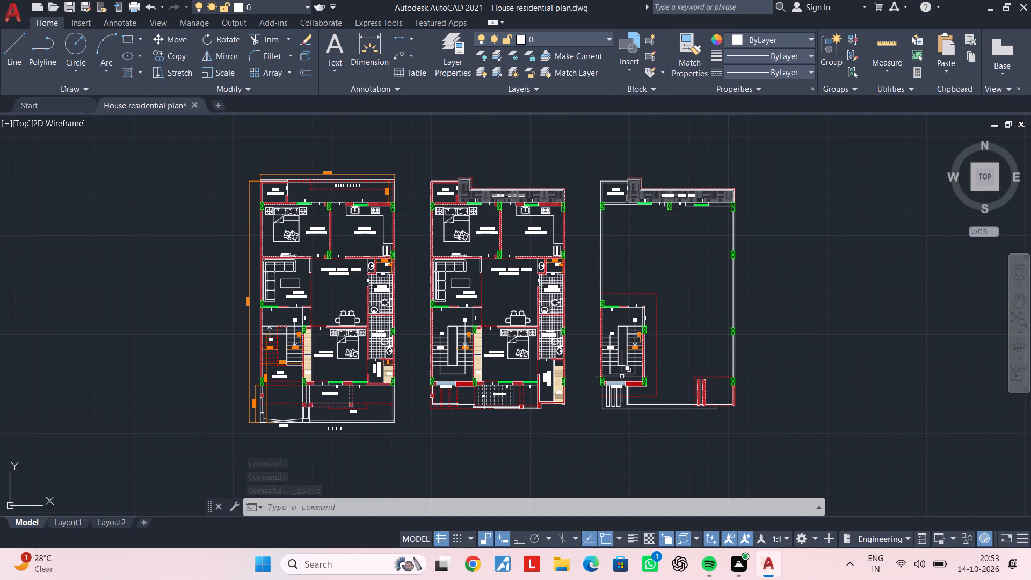
pyautogui.moveTo(516, 370); pyautogui.dragTo(524, 292, button='middle')
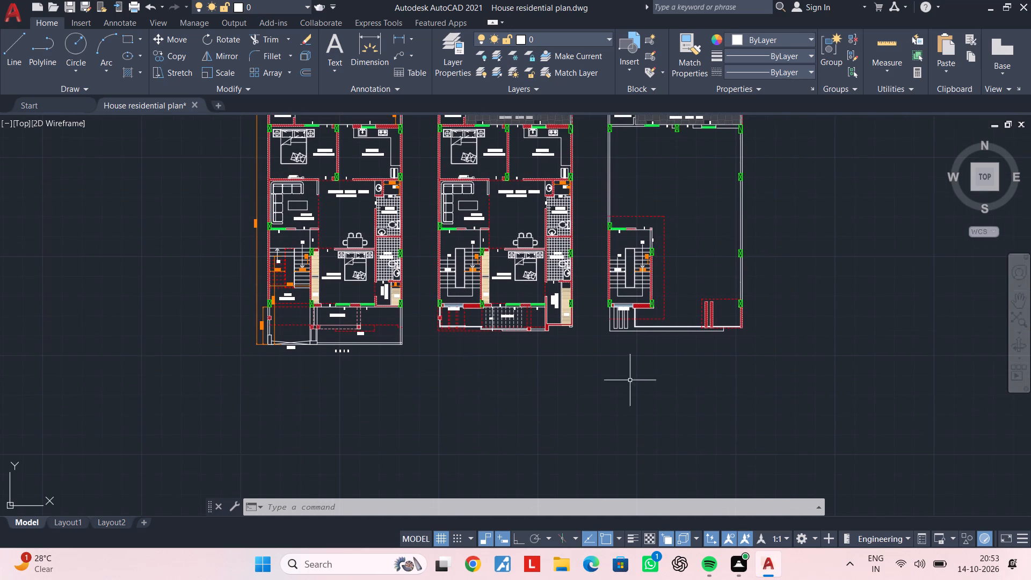
pyautogui.moveTo(633, 359); pyautogui.dragTo(631, 318, button='middle')
pyautogui.scroll(3, 721, 275)
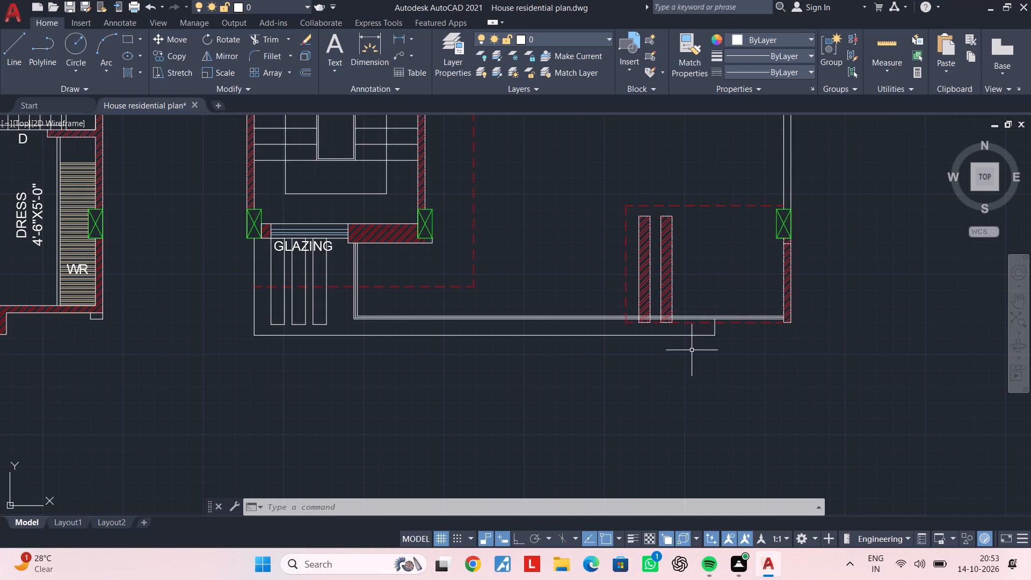
pyautogui.moveTo(646, 380); pyautogui.dragTo(708, 380, button='middle')
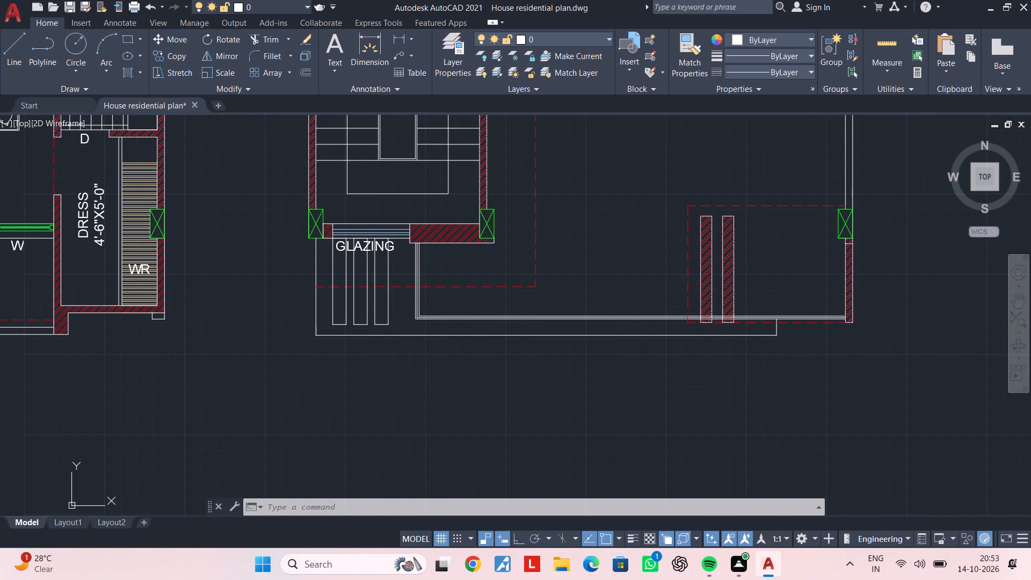
pyautogui.moveTo(687, 378); pyautogui.dragTo(598, 403, button='middle')
pyautogui.moveTo(688, 372); pyautogui.dragTo(640, 433, button='middle')
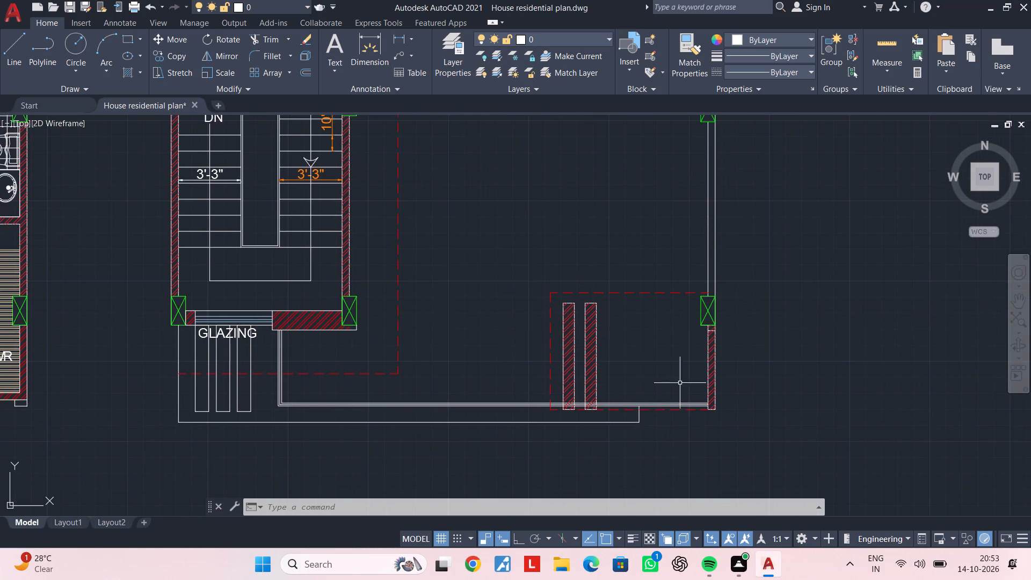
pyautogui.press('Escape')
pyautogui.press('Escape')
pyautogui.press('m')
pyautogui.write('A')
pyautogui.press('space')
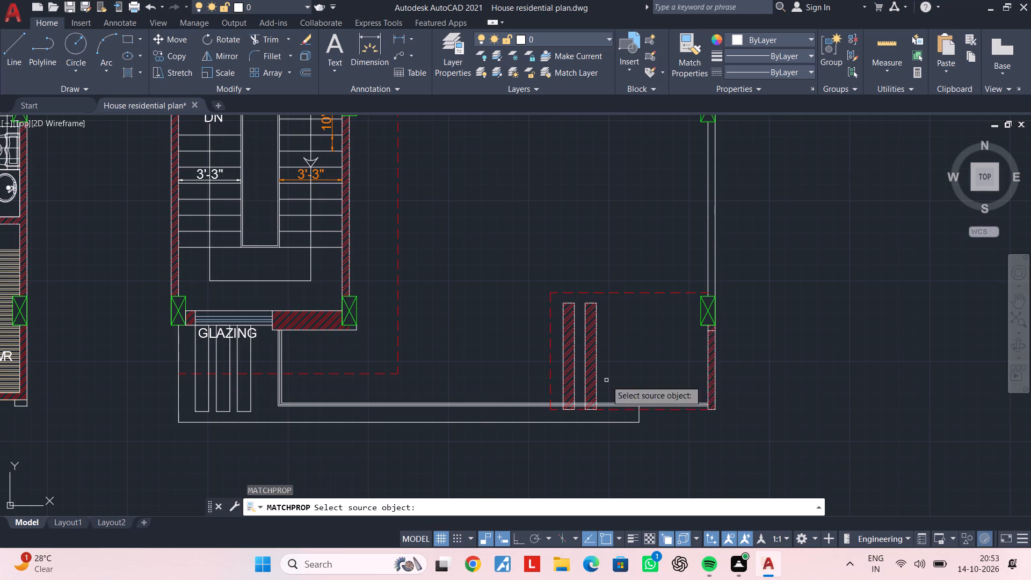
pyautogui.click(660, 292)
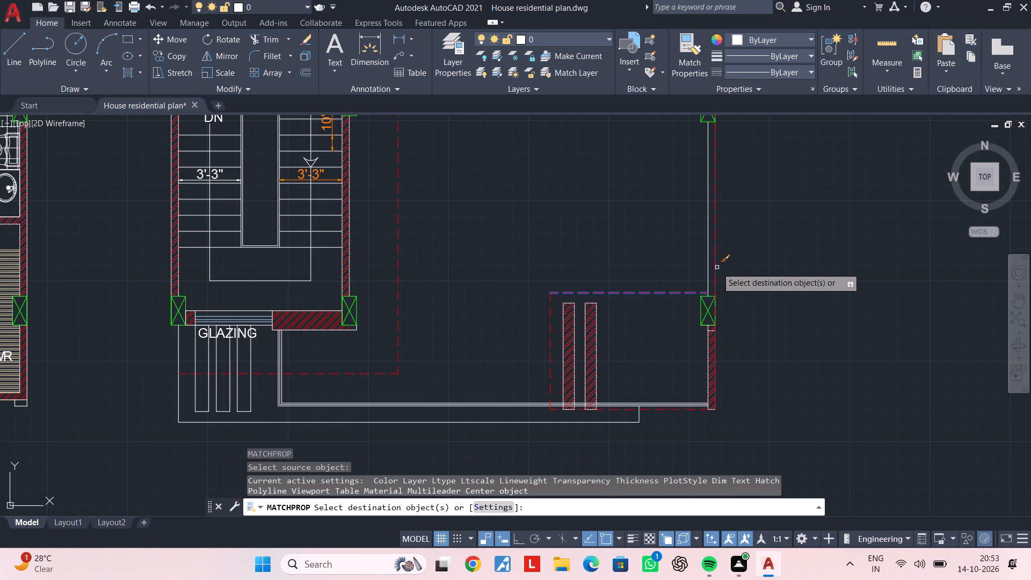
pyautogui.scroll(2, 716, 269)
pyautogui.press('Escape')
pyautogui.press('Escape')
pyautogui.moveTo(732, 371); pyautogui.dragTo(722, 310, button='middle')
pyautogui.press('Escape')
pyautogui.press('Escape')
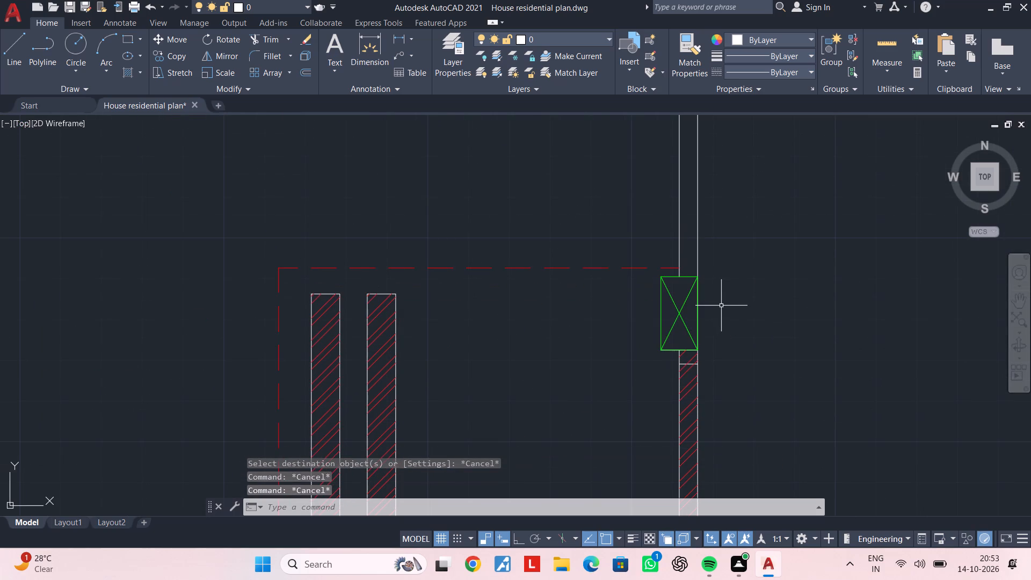
# Trim away the outer line of the third plan's unhatched side wall above the column near the hatched strips.
pyautogui.write('TR')
pyautogui.press('space')
pyautogui.scroll(1, 701, 346)
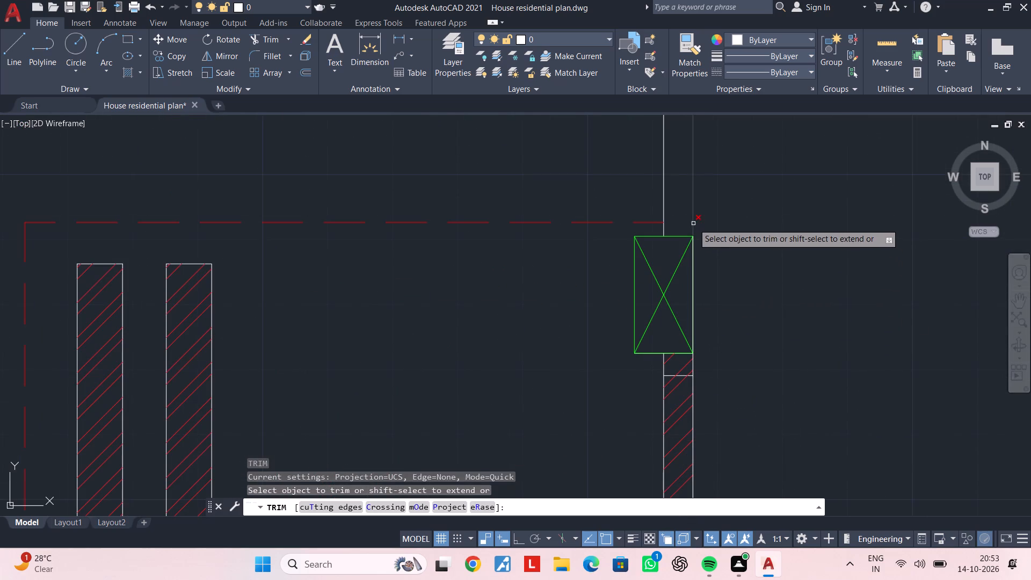
pyautogui.click(693, 223)
pyautogui.press('Escape')
pyautogui.press('Escape')
# Draw a line about 35' long from that column's outer top corner to the outer bottom corner of the balcony-corner column.
pyautogui.write('L')
pyautogui.press('space')
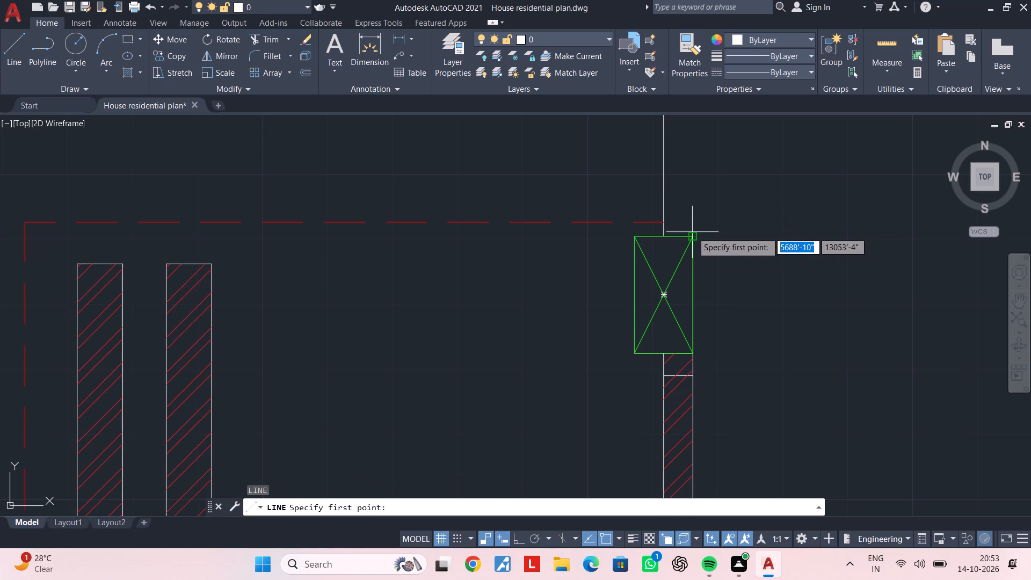
pyautogui.click(692, 234)
pyautogui.scroll(-2, 693, 167)
pyautogui.moveTo(696, 170); pyautogui.dragTo(689, 345, button='middle')
pyautogui.scroll(-2, 686, 185)
pyautogui.moveTo(686, 191); pyautogui.dragTo(636, 482, button='middle')
pyautogui.moveTo(635, 277); pyautogui.dragTo(634, 347, button='middle')
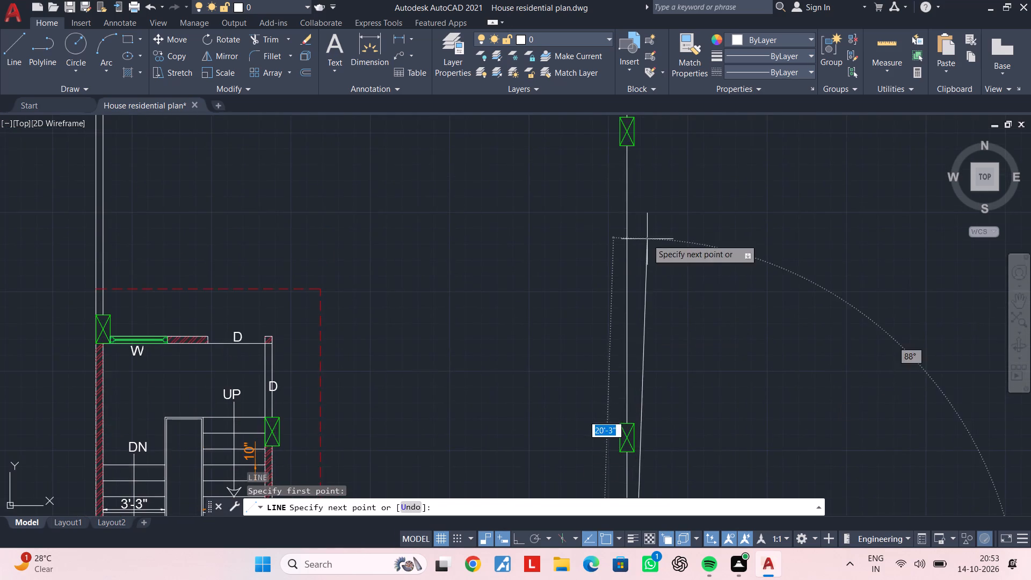
pyautogui.scroll(-1, 647, 238)
pyautogui.moveTo(647, 238); pyautogui.dragTo(632, 338, button='middle')
pyautogui.scroll(1, 626, 199)
pyautogui.moveTo(625, 126); pyautogui.dragTo(593, 315, button='middle')
pyautogui.scroll(1, 593, 315)
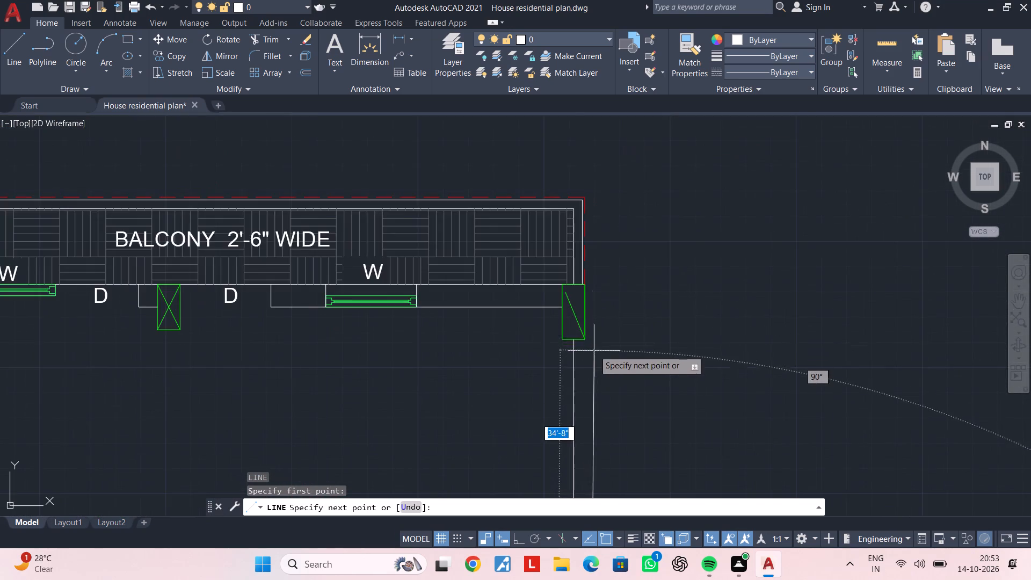
pyautogui.scroll(2, 592, 345)
pyautogui.click(568, 335)
pyautogui.press('Escape')
pyautogui.scroll(-3, 606, 353)
pyautogui.press('Escape')
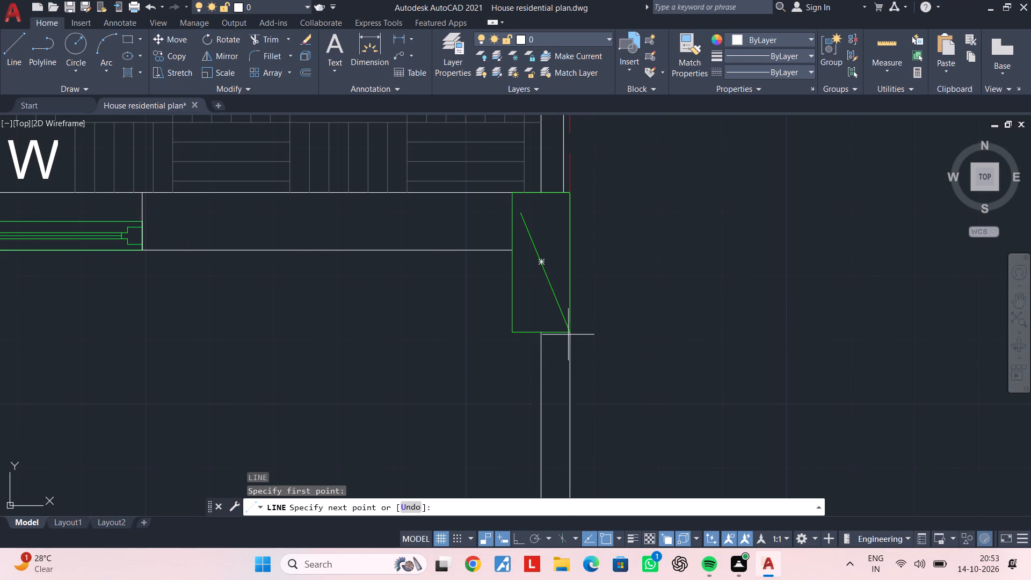
pyautogui.press('Escape')
pyautogui.press('Escape')
pyautogui.scroll(-1, 629, 358)
pyautogui.moveTo(629, 358); pyautogui.dragTo(622, 263, button='middle')
pyautogui.press('Escape')
pyautogui.press('Escape')
# Match the new outer wall line's properties to the red dashed line beside the balcony.
pyautogui.write('MA')
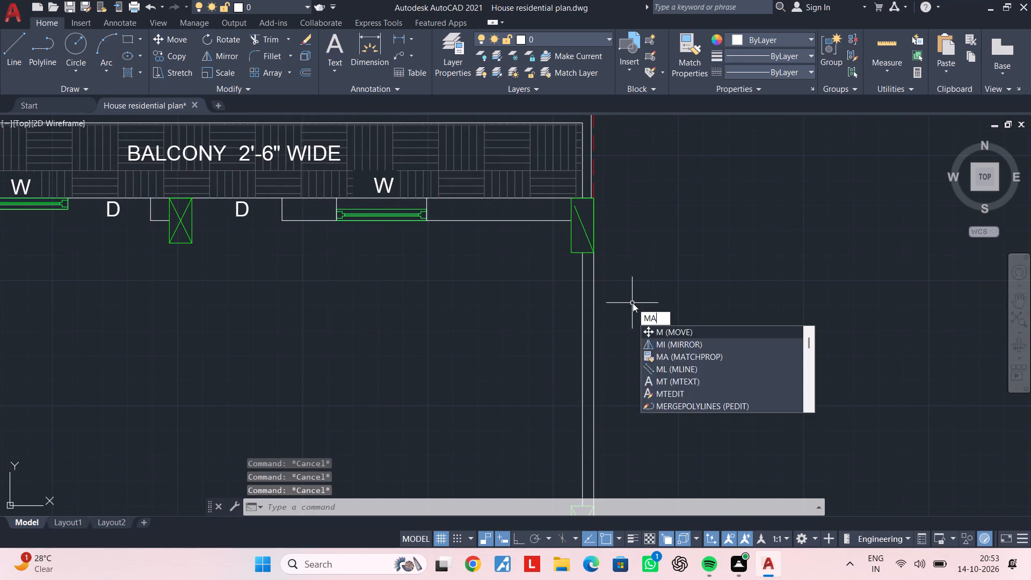
pyautogui.press('space')
pyautogui.click(593, 179)
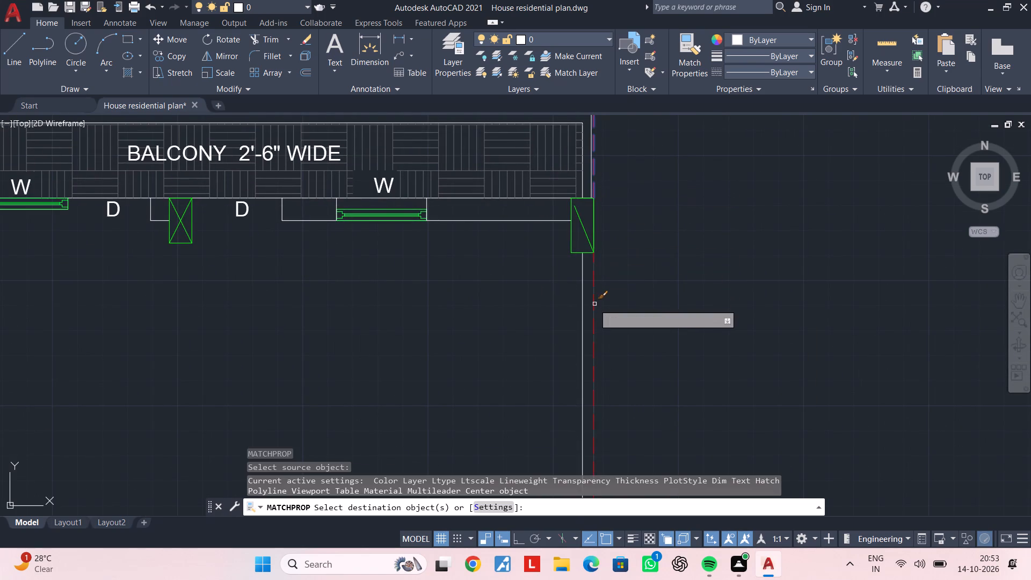
pyautogui.click(593, 304)
pyautogui.scroll(-3, 638, 321)
pyautogui.moveTo(642, 317); pyautogui.dragTo(662, 211, button='middle')
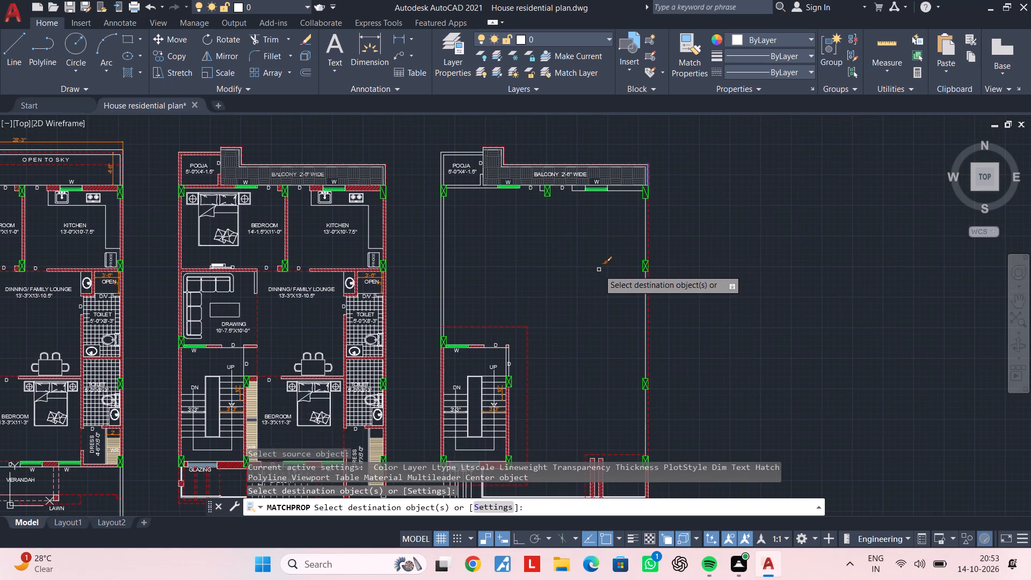
pyautogui.moveTo(599, 270); pyautogui.dragTo(717, 356, button='middle')
pyautogui.press('Escape')
pyautogui.press('Escape')
# Draw a centre line about 5'-7" long within the Pooja room's back wall, from the balcony side to the outer corner.
pyautogui.scroll(1, 599, 279)
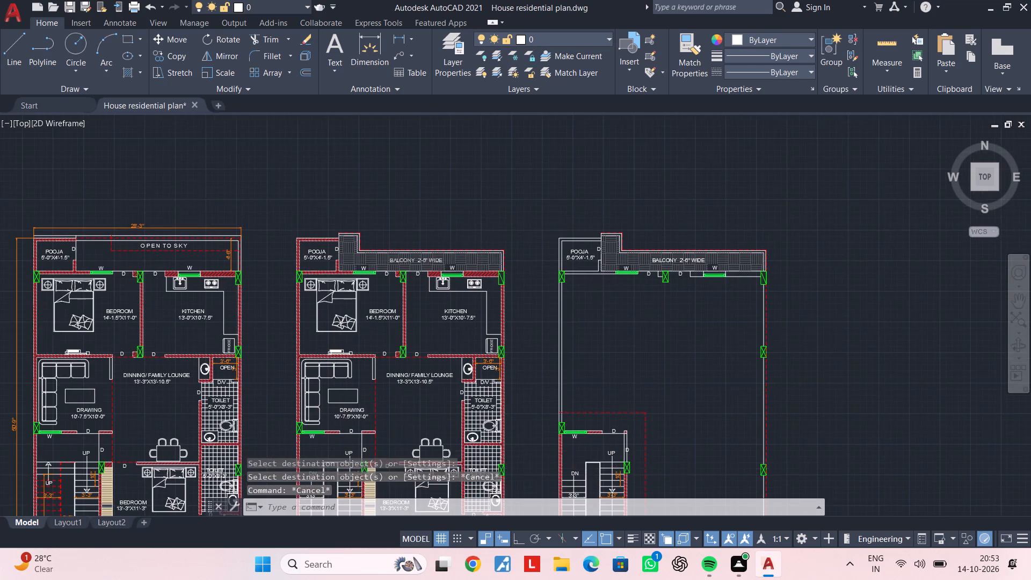
pyautogui.scroll(2, 594, 294)
pyautogui.moveTo(609, 317); pyautogui.dragTo(613, 408, button='middle')
pyautogui.press('Escape')
pyautogui.press('Escape')
pyautogui.moveTo(600, 367); pyautogui.dragTo(608, 404, button='middle')
pyautogui.press('Escape')
pyautogui.write('L')
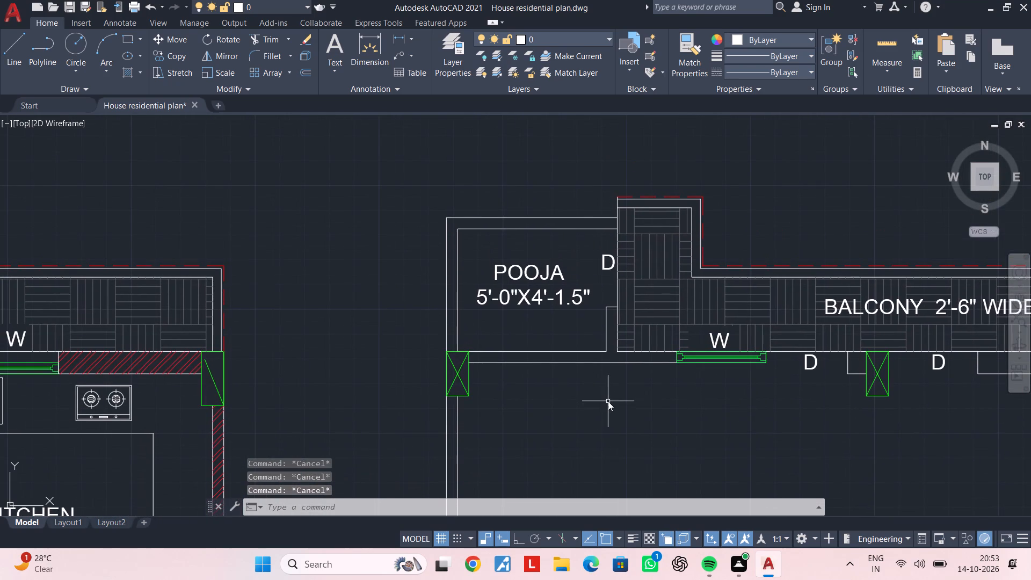
pyautogui.press('space')
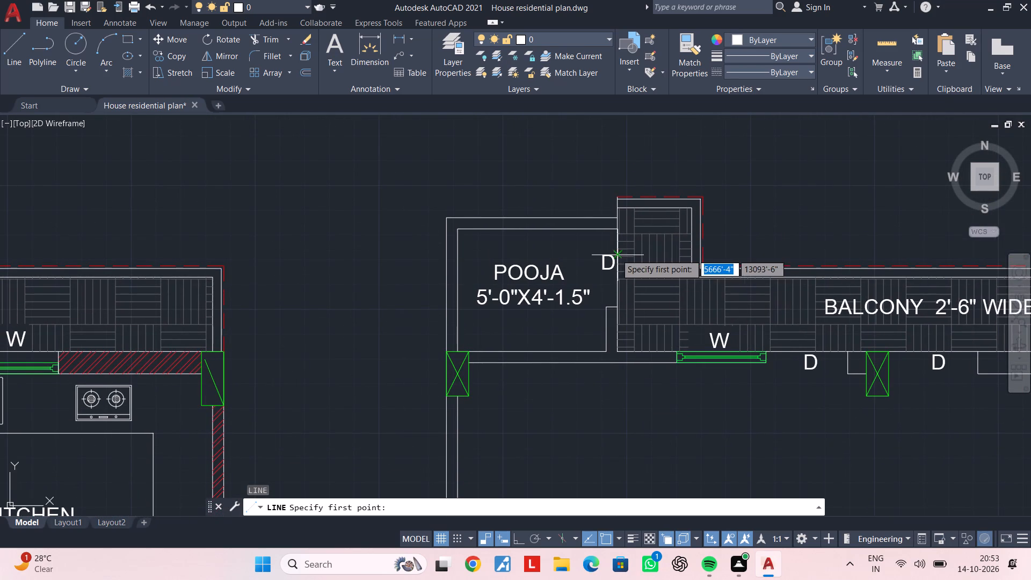
pyautogui.scroll(3, 616, 218)
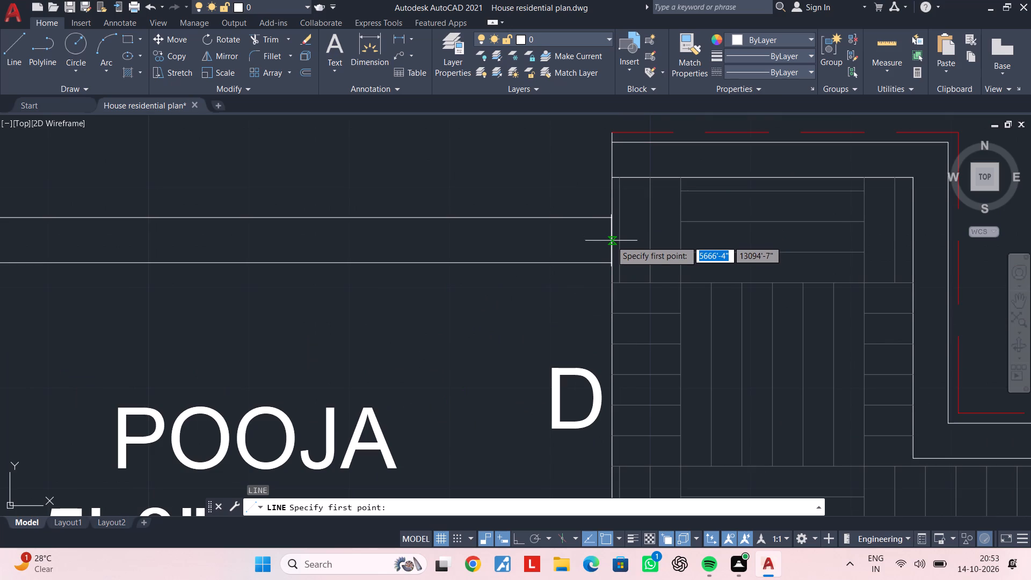
pyautogui.click(611, 241)
pyautogui.moveTo(359, 238); pyautogui.dragTo(900, 248, button='middle')
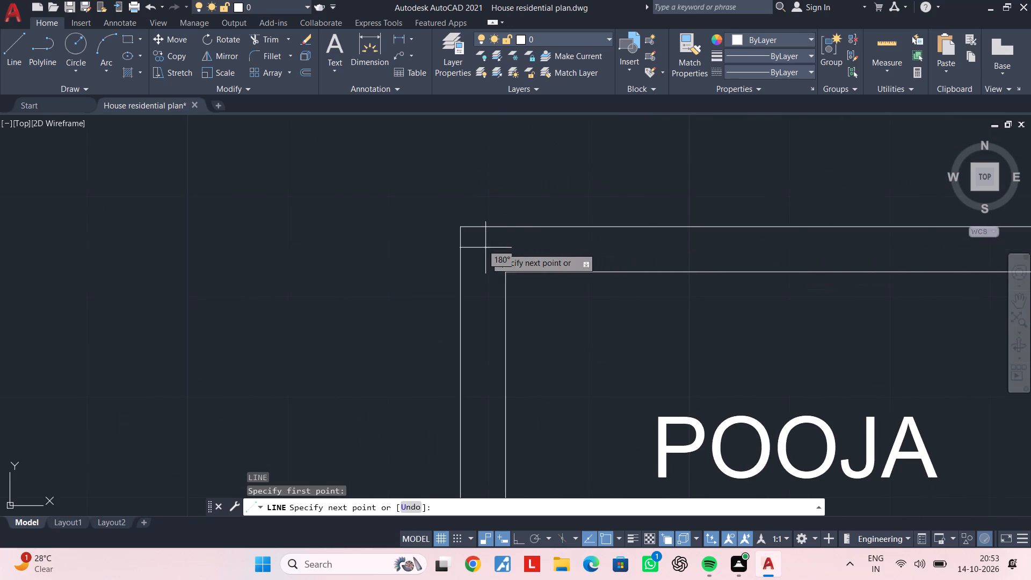
pyautogui.click(485, 248)
pyautogui.scroll(-1, 484, 243)
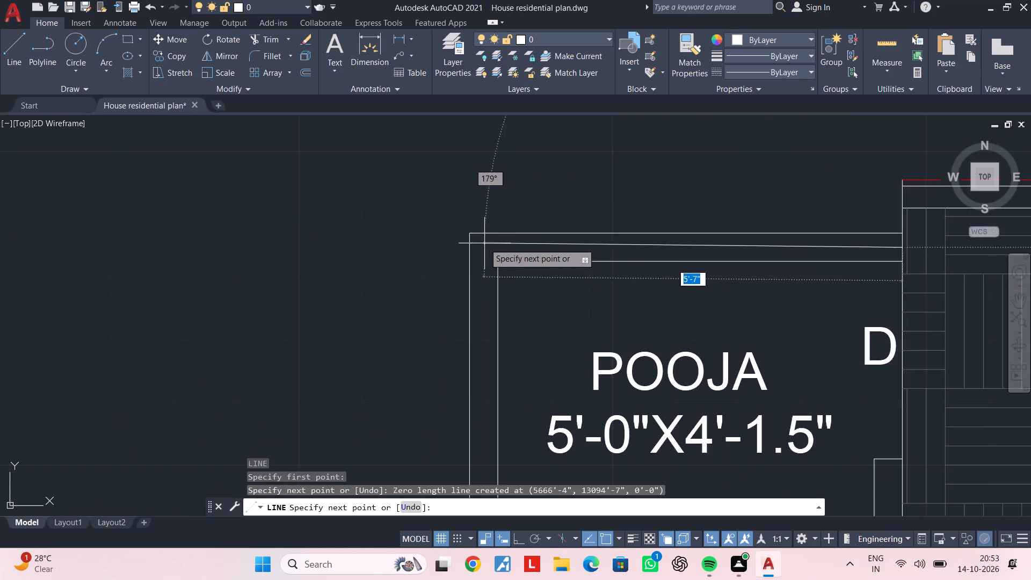
pyautogui.moveTo(514, 248); pyautogui.dragTo(413, 251, button='middle')
pyautogui.scroll(3, 443, 253)
pyautogui.moveTo(240, 244); pyautogui.dragTo(514, 242, button='middle')
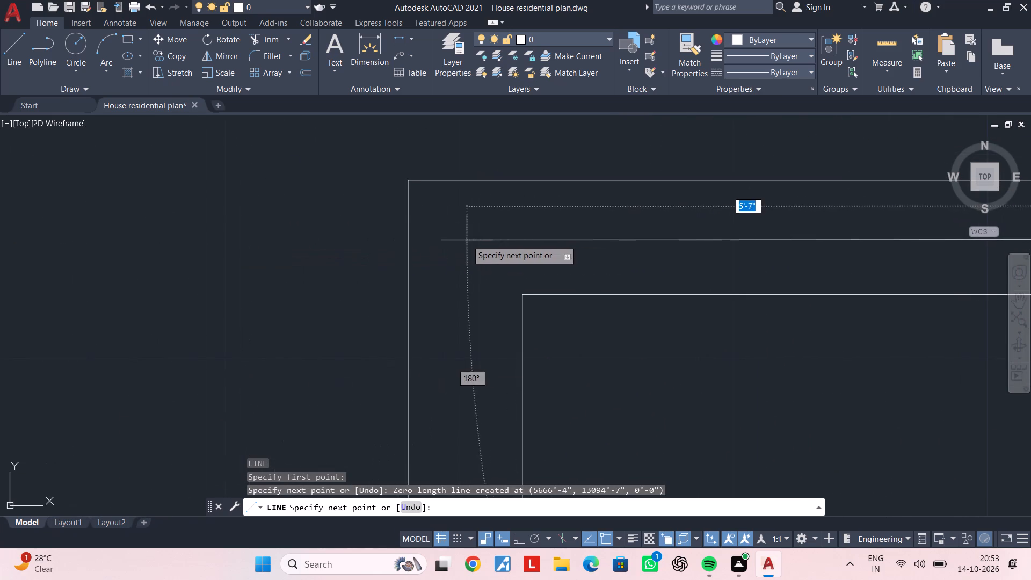
pyautogui.click(463, 238)
# Continue the centre line about 42'-8" along the outer side wall to the base of the column beside the staircase glazing.
pyautogui.scroll(-2, 463, 299)
pyautogui.moveTo(463, 299); pyautogui.dragTo(470, 186, button='middle')
pyautogui.scroll(-2, 459, 325)
pyautogui.moveTo(459, 325); pyautogui.dragTo(498, 142, button='middle')
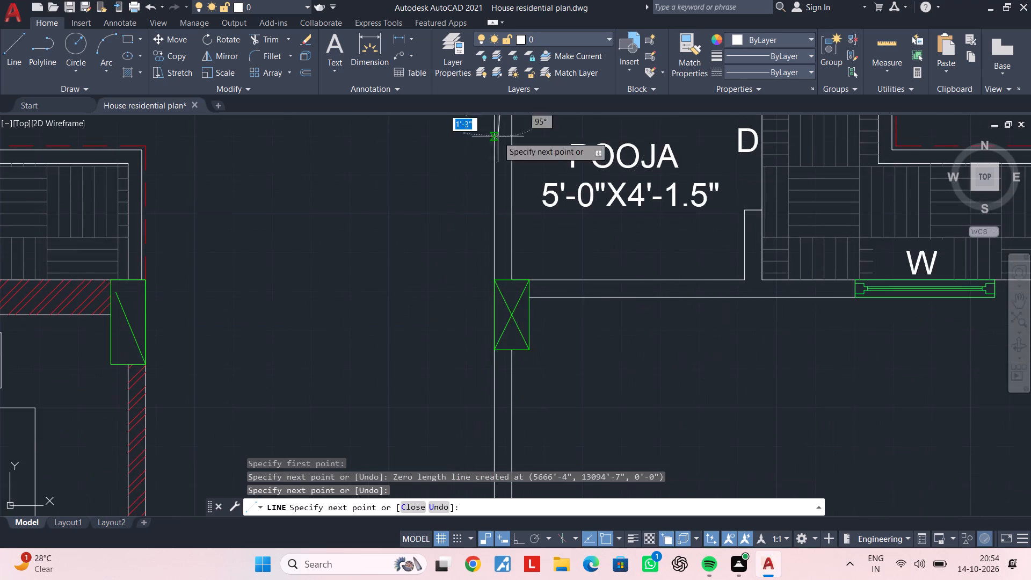
pyautogui.moveTo(503, 345); pyautogui.dragTo(507, 233, button='middle')
pyautogui.moveTo(509, 348); pyautogui.dragTo(537, 122, button='middle')
pyautogui.scroll(-2, 539, 317)
pyautogui.moveTo(540, 310); pyautogui.dragTo(554, 168, button='middle')
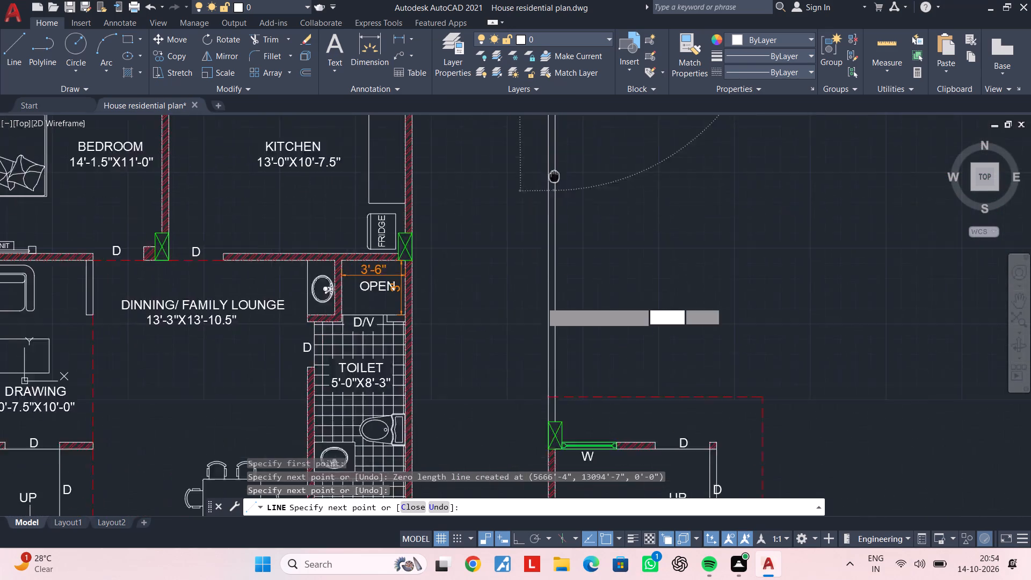
pyautogui.moveTo(554, 168); pyautogui.dragTo(553, 136, button='middle')
pyautogui.moveTo(549, 368); pyautogui.dragTo(577, 158, button='middle')
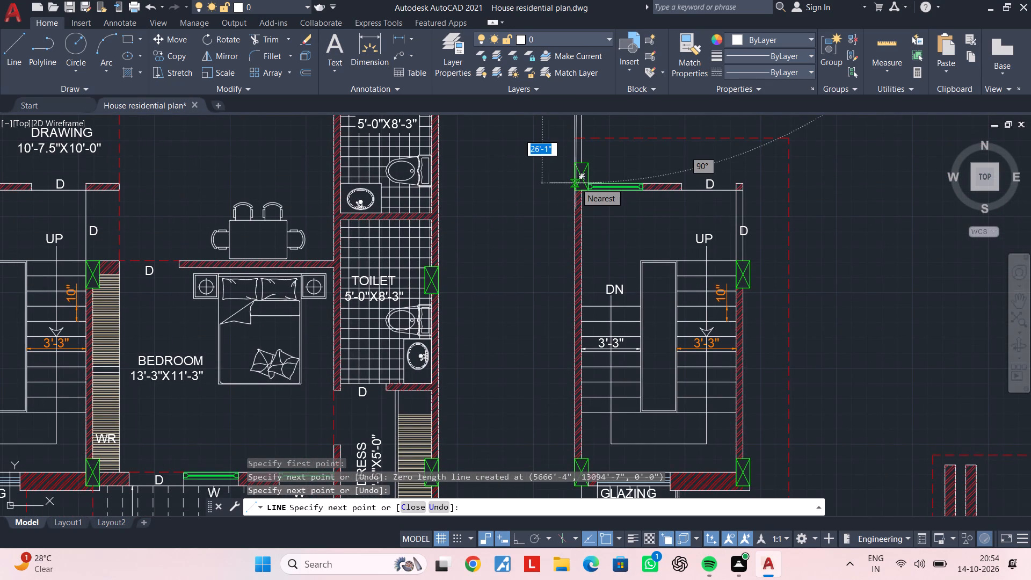
pyautogui.moveTo(598, 259); pyautogui.dragTo(596, 136, button='middle')
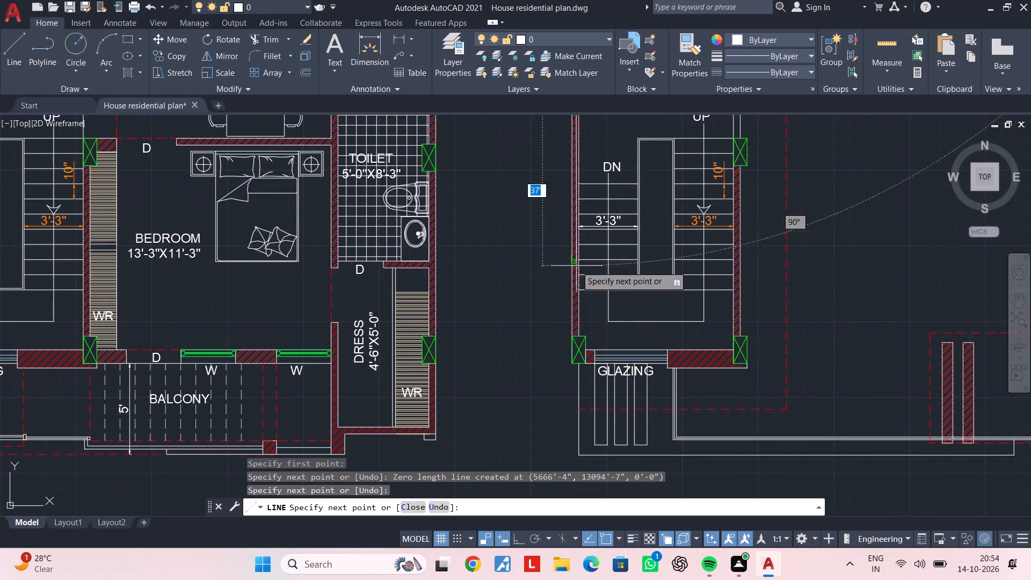
pyautogui.scroll(3, 576, 332)
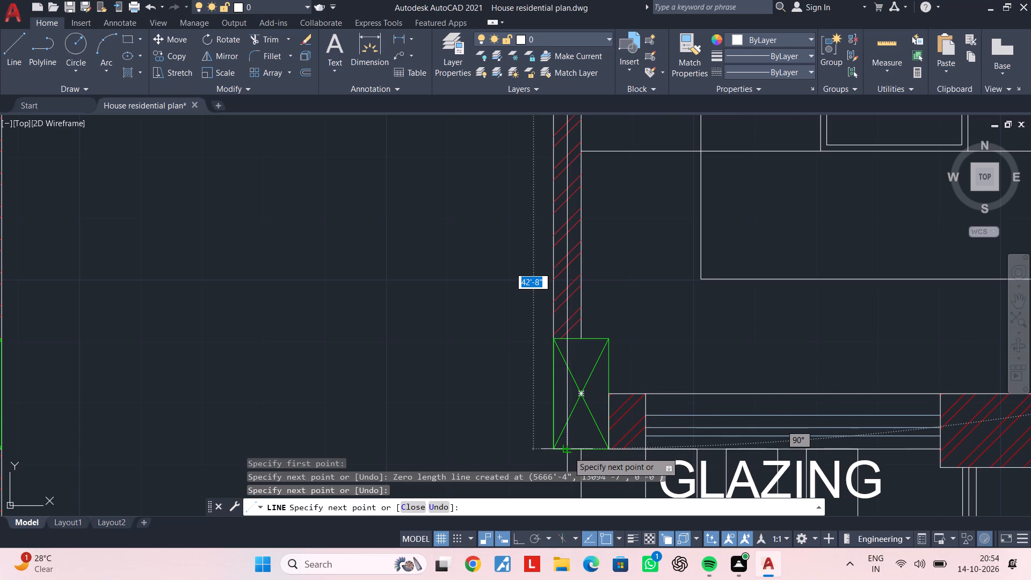
pyautogui.click(568, 452)
pyautogui.press('Escape')
pyautogui.press('Escape')
pyautogui.press('Escape')
pyautogui.press('Escape')
pyautogui.press('Escape')
pyautogui.press('Escape')
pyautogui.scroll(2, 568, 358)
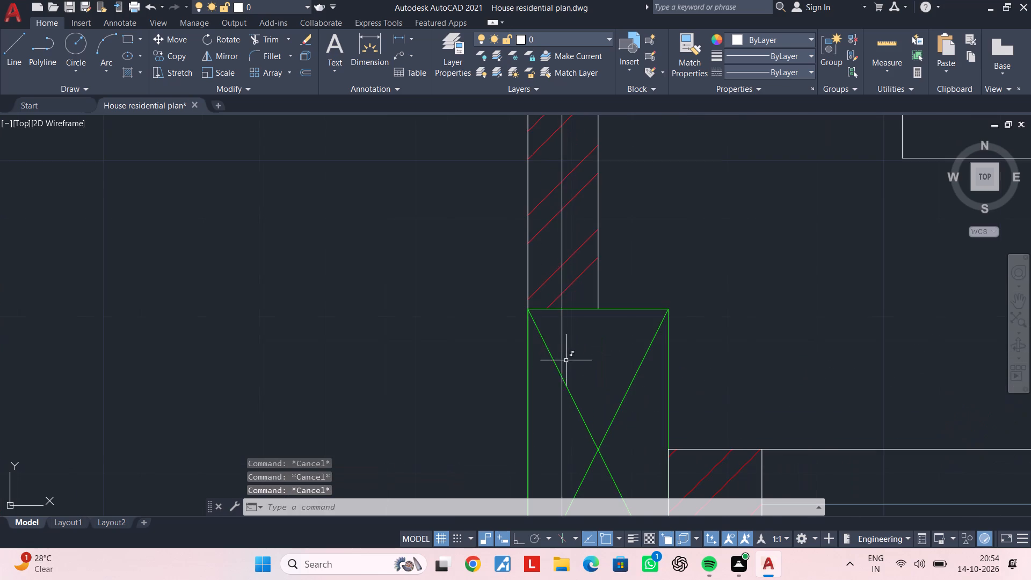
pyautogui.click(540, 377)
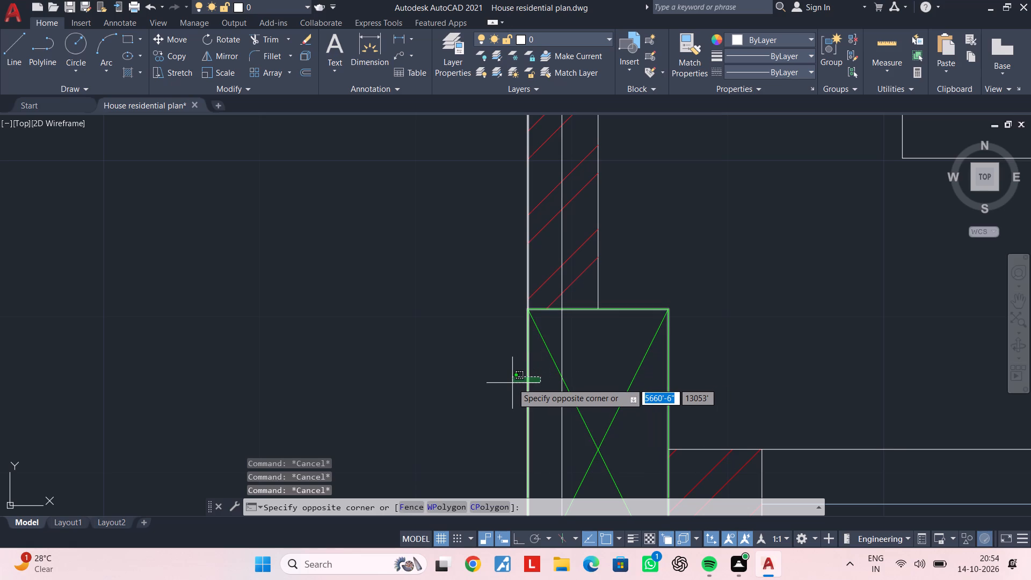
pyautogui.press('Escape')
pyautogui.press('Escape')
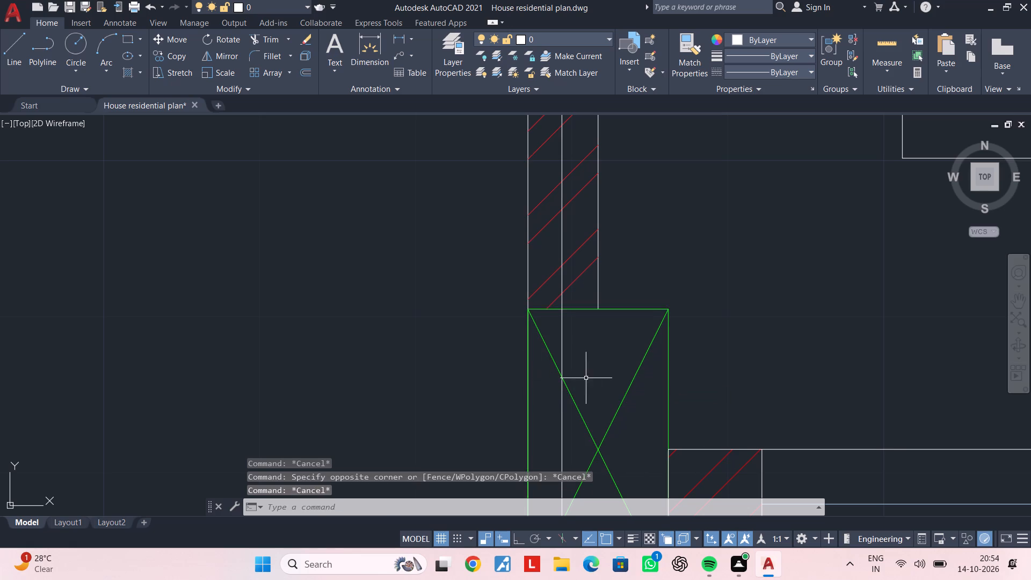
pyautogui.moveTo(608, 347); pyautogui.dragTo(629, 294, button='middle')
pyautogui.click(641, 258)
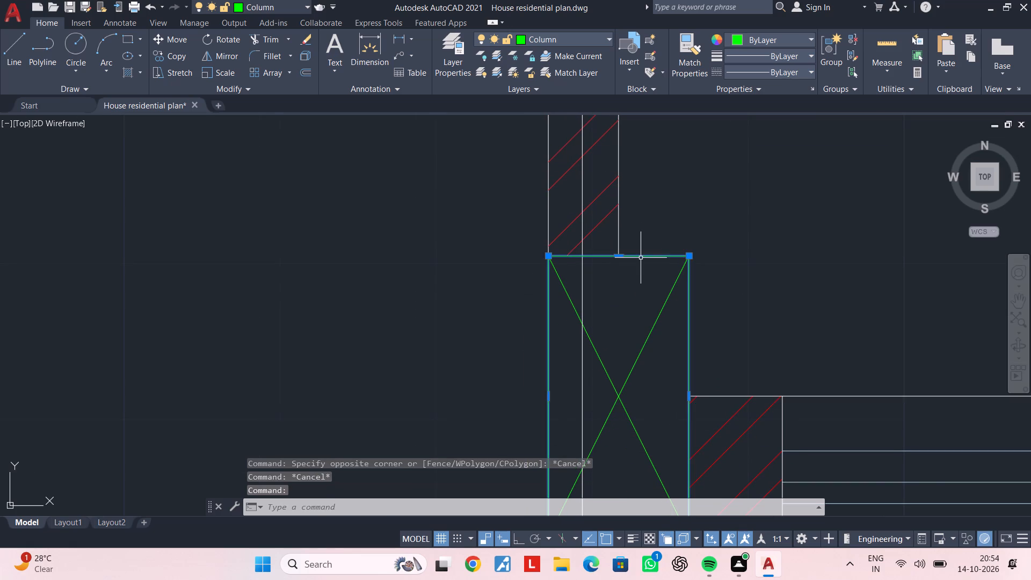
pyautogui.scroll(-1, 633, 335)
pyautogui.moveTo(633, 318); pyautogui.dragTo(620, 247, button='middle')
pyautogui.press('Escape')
# Erase the two crossing diagonals inside the column beside the staircase glazing.
pyautogui.click(623, 291)
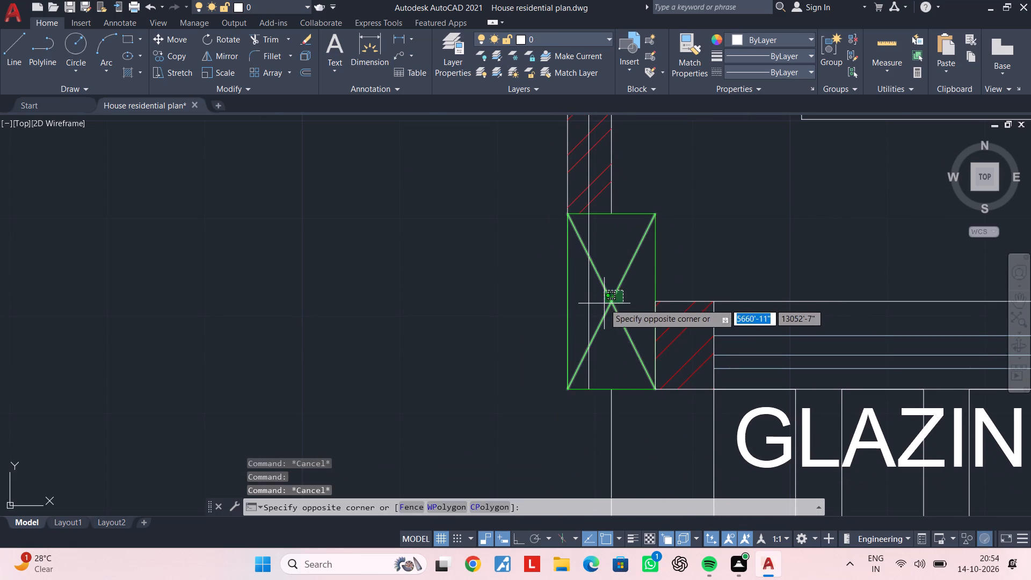
pyautogui.click(604, 303)
pyautogui.press('Delete')
# Stretch the column outline's outer edge about 2" inward onto the wall's centre line.
pyautogui.click(567, 303)
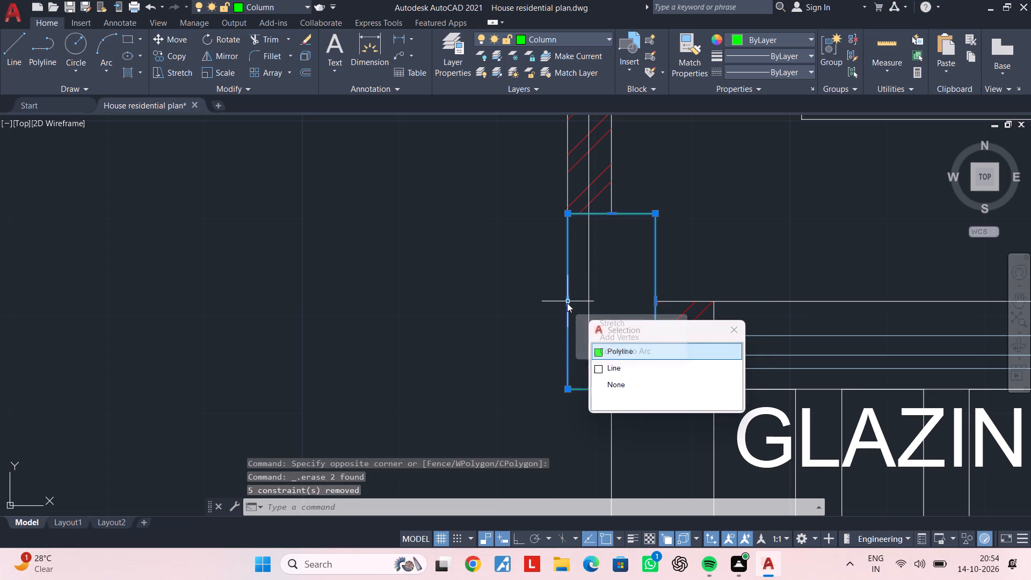
pyautogui.click(565, 302)
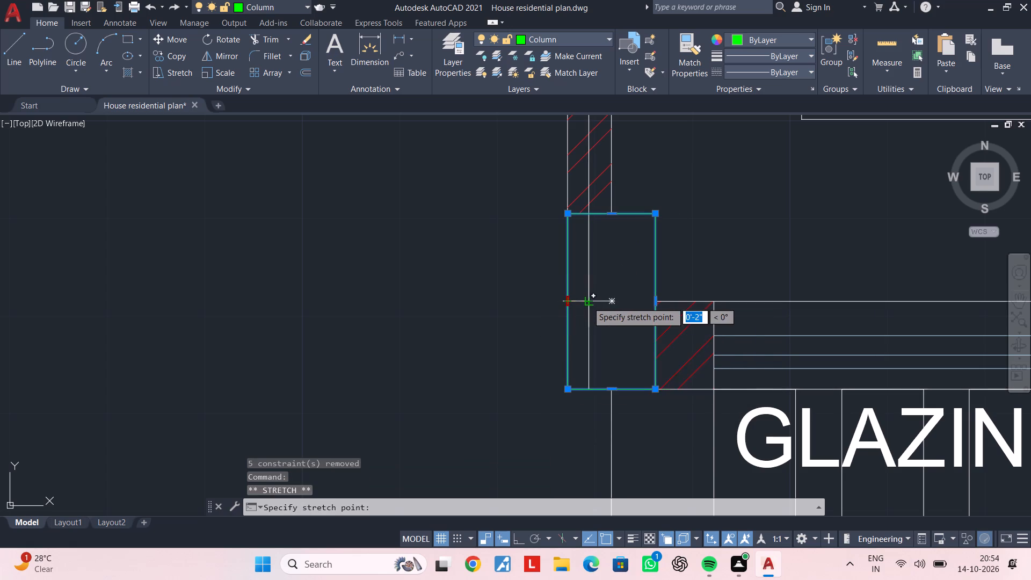
pyautogui.click(587, 302)
pyautogui.press('Escape')
pyautogui.press('Escape')
pyautogui.press('Escape')
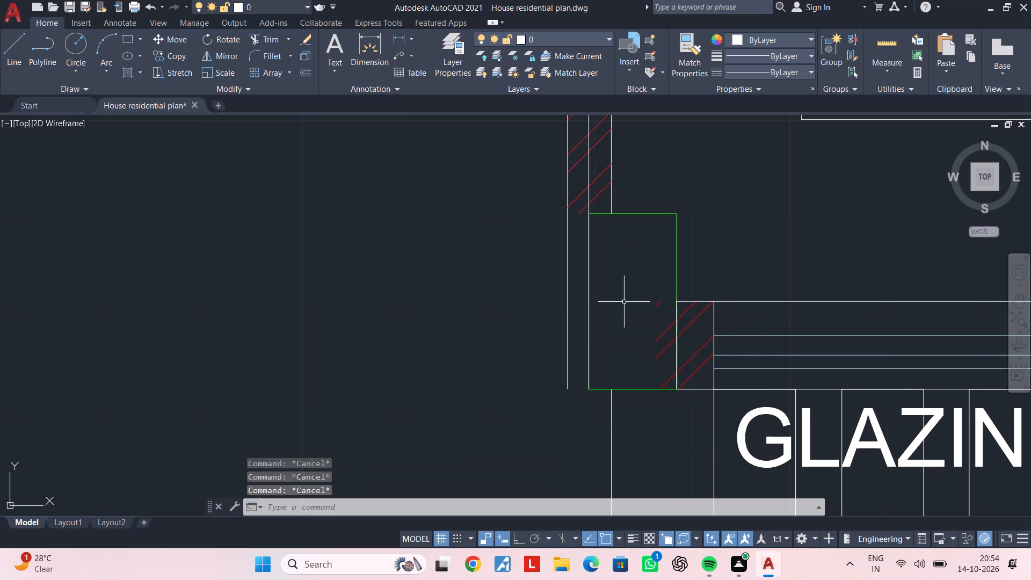
pyautogui.press('Escape')
pyautogui.moveTo(648, 305); pyautogui.dragTo(628, 312, button='middle')
pyautogui.press('Escape')
pyautogui.press('Escape')
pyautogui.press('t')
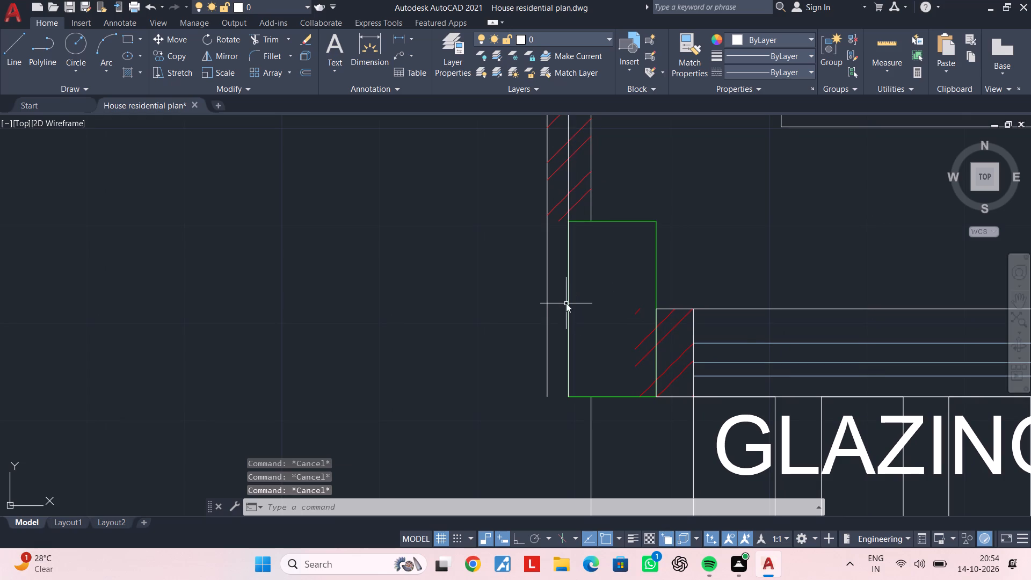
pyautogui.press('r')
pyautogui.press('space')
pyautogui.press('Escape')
# Draw a closing line across the hatched side wall's end at the top of the glazing column.
pyautogui.moveTo(545, 272); pyautogui.dragTo(532, 336, button='middle')
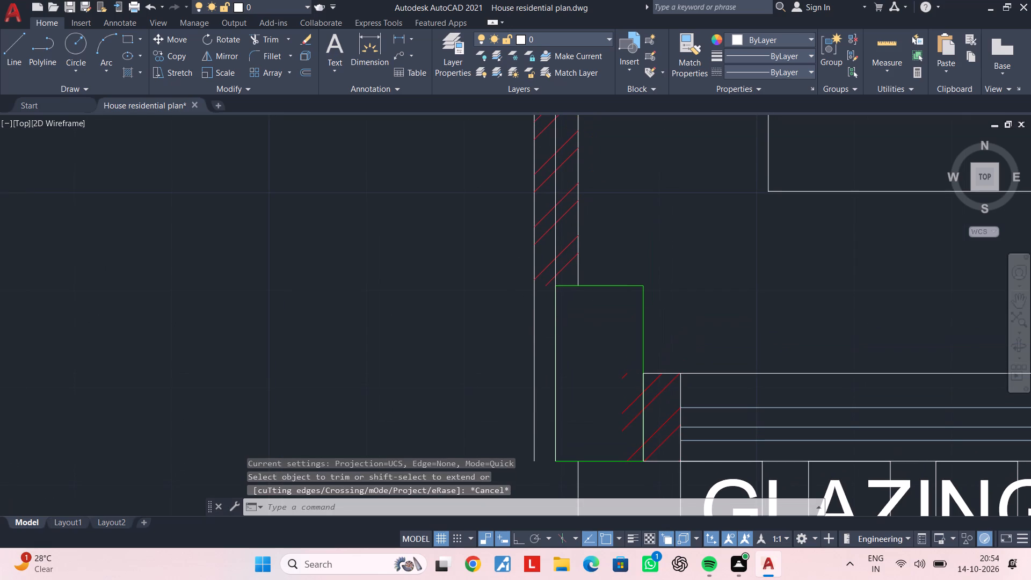
pyautogui.press('l')
pyautogui.press('space')
pyautogui.click(577, 288)
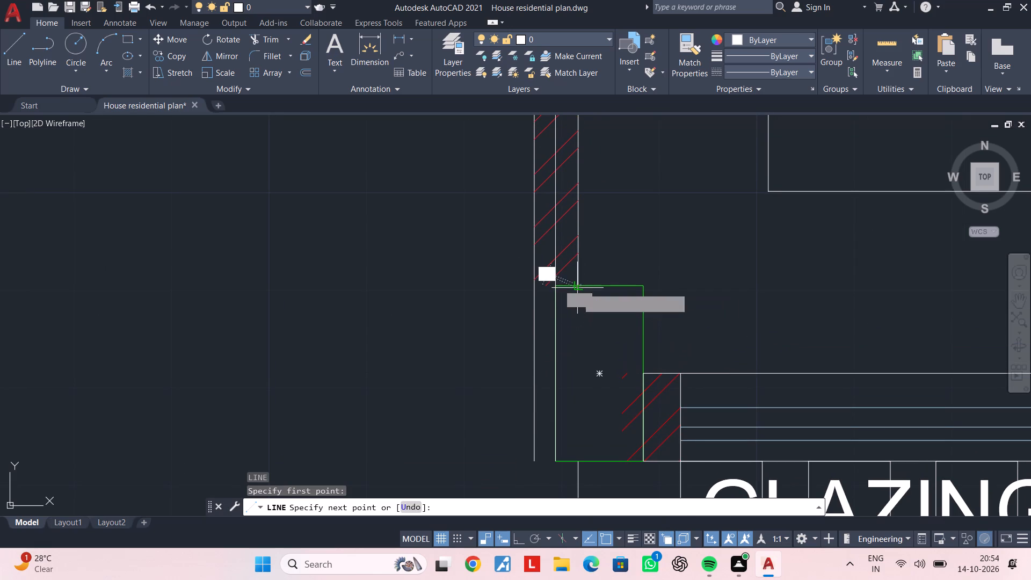
pyautogui.click(536, 286)
pyautogui.press('Escape')
pyautogui.press('Escape')
pyautogui.press('Escape')
pyautogui.press('Escape')
pyautogui.press('Escape')
pyautogui.press('Escape')
pyautogui.press('Escape')
pyautogui.press('Escape')
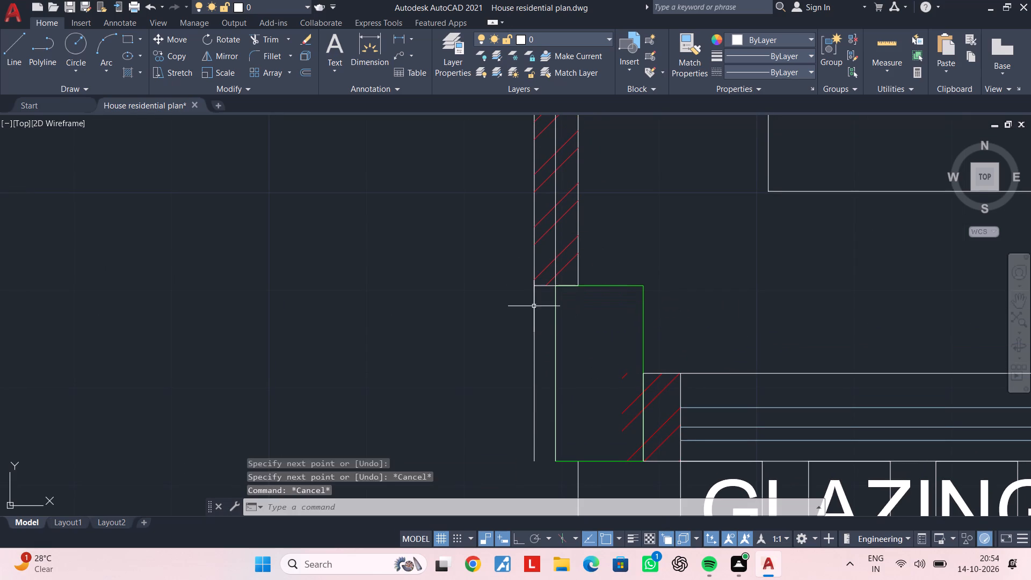
pyautogui.press('Escape')
pyautogui.press('Escape')
# Trim the leftover outer wall line beside the glazing column, below the new closing line.
pyautogui.press('t')
pyautogui.write('R')
pyautogui.press('space')
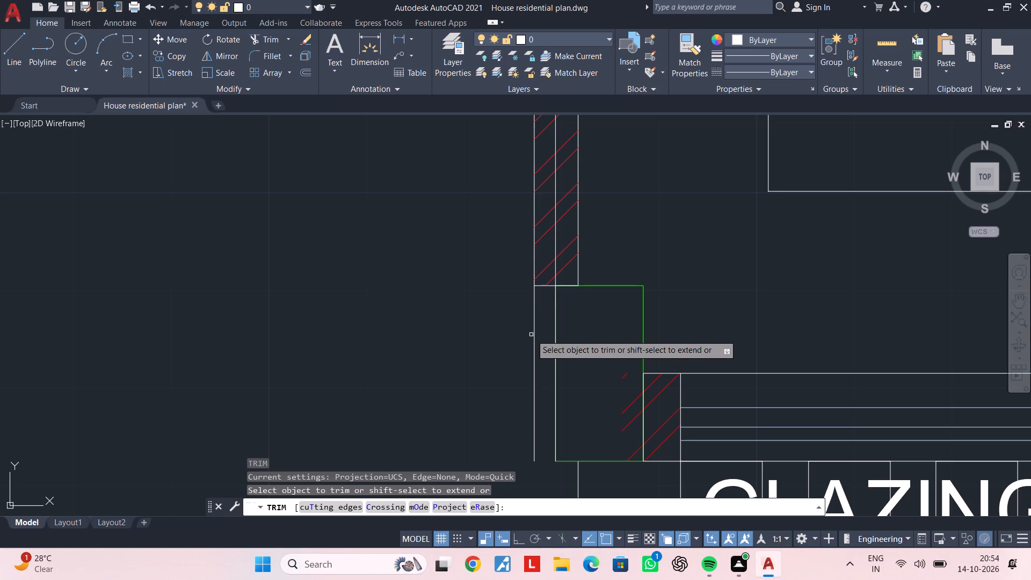
pyautogui.click(533, 333)
pyautogui.moveTo(544, 336); pyautogui.dragTo(483, 349, button='middle')
pyautogui.press('Escape')
pyautogui.press('Escape')
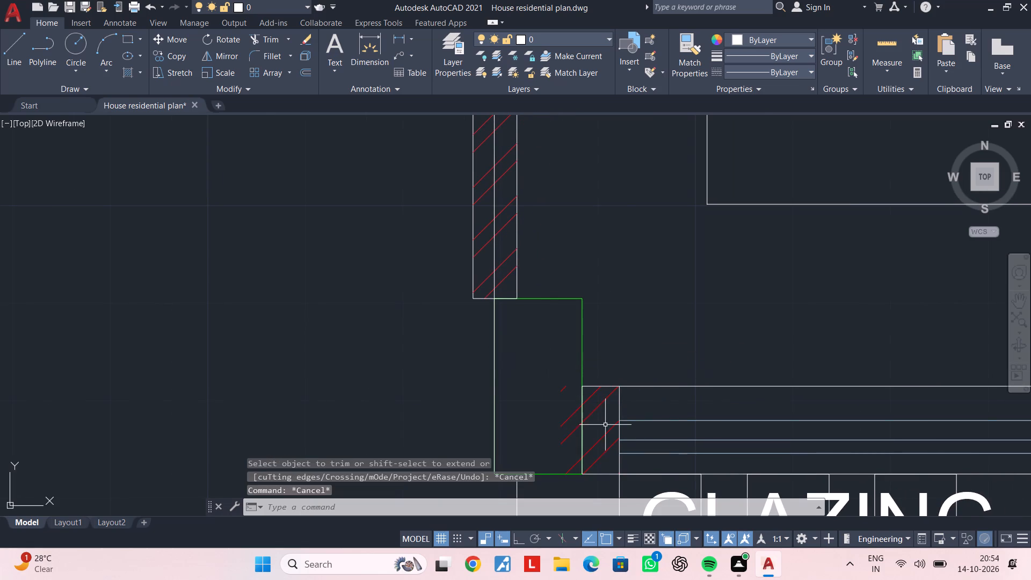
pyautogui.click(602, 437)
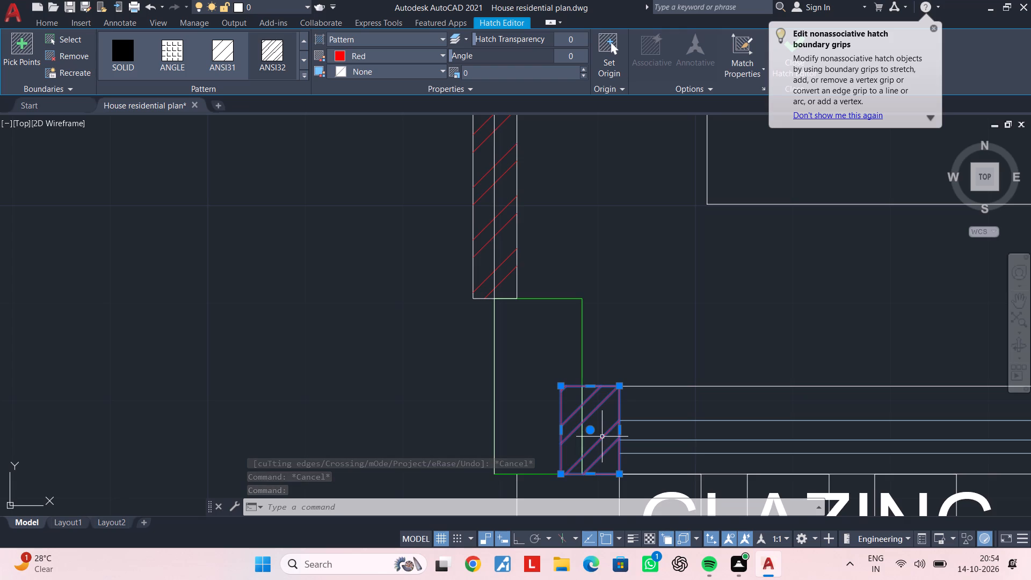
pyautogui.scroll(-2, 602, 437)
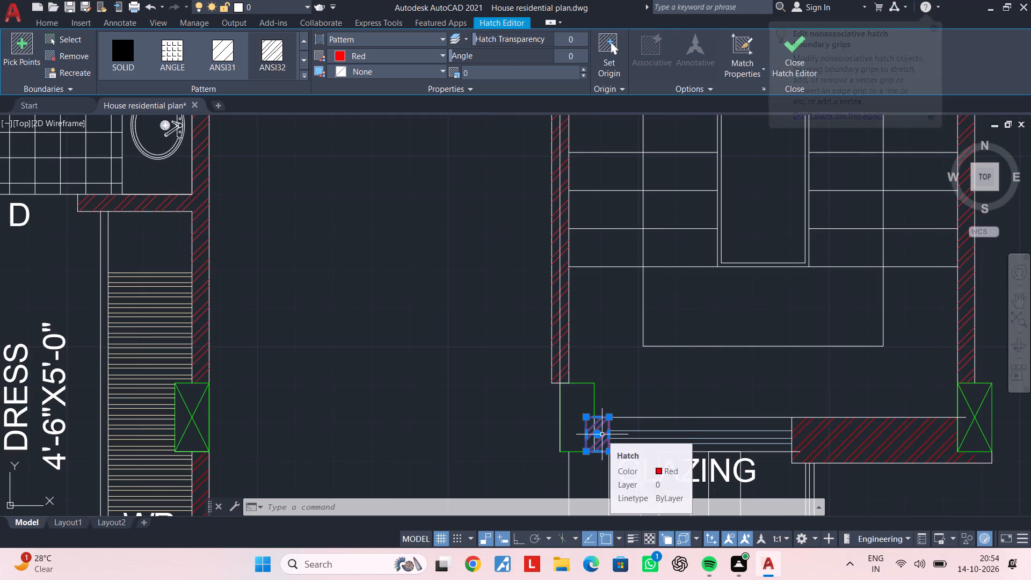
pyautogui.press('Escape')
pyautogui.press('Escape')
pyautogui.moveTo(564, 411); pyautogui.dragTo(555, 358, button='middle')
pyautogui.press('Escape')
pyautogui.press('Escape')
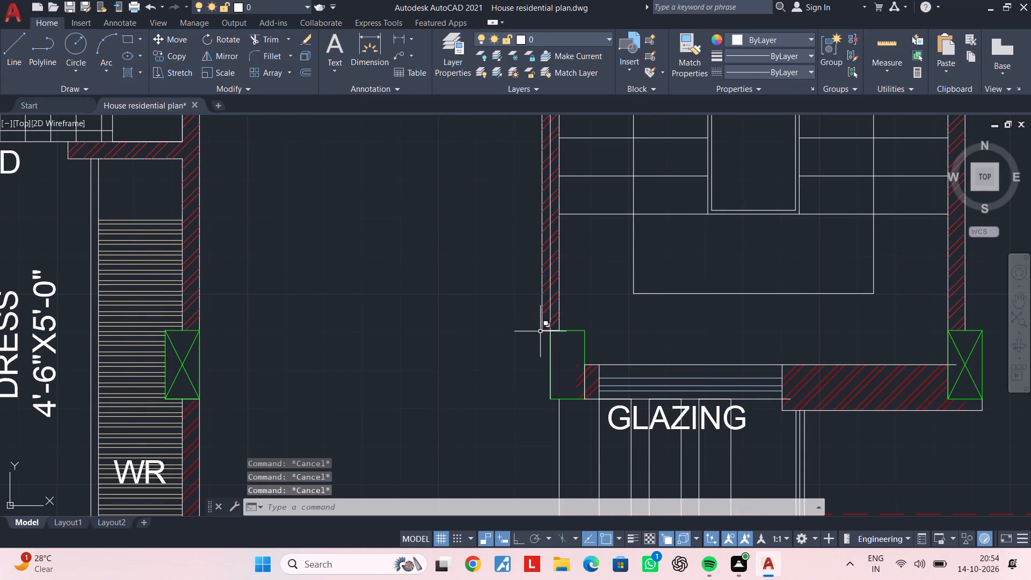
# Draw a horizontal line from the glazing column's bottom edge outward past the side wall's outer face.
pyautogui.scroll(3, 541, 337)
pyautogui.scroll(-2, 539, 342)
pyautogui.moveTo(539, 353); pyautogui.dragTo(534, 305, button='middle')
pyautogui.press('Escape')
pyautogui.press('Escape')
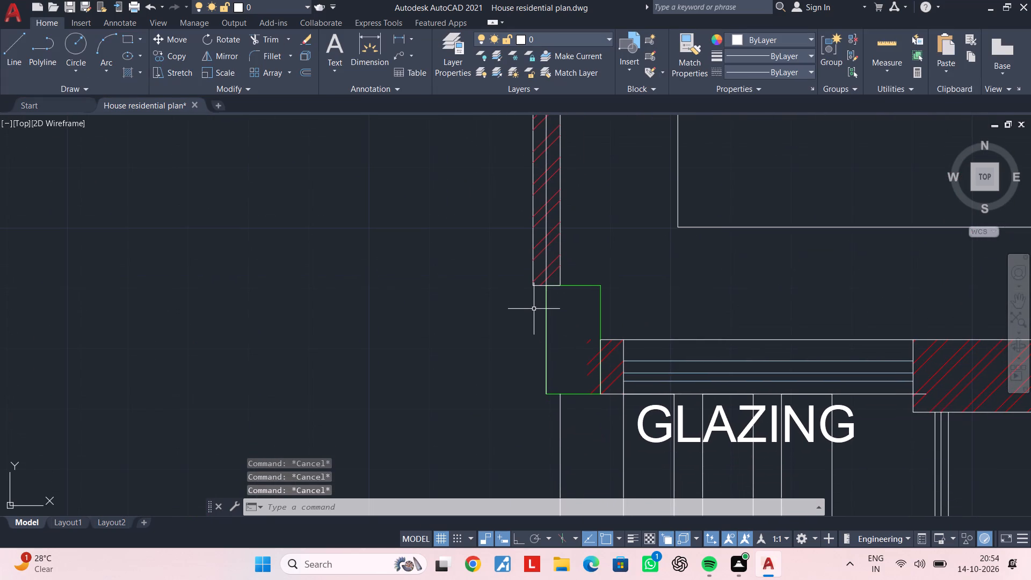
pyautogui.press('l')
pyautogui.press('space')
pyautogui.click(562, 396)
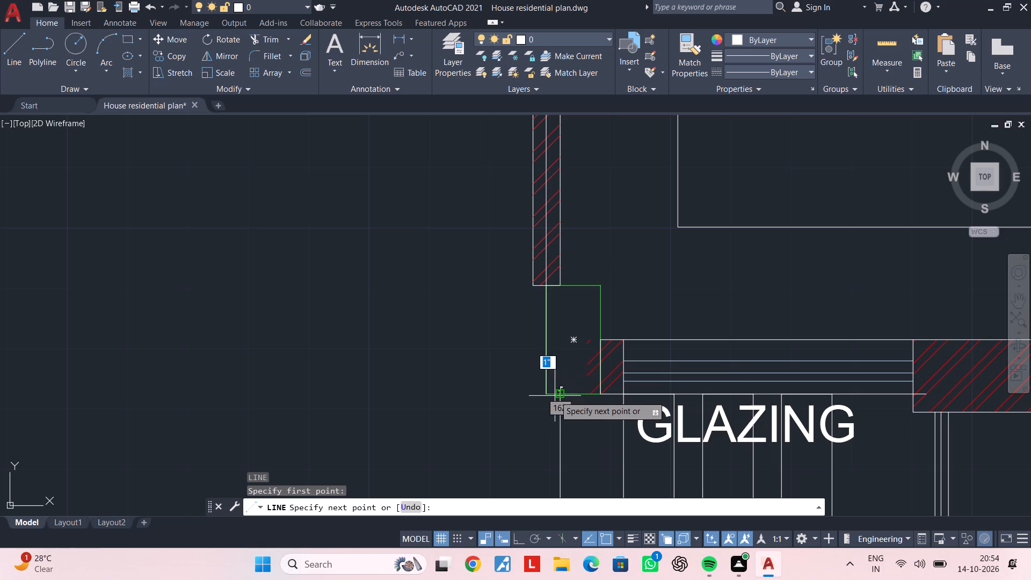
pyautogui.click(518, 396)
pyautogui.press('Escape')
pyautogui.press('Escape')
pyautogui.press('Escape')
pyautogui.press('Escape')
pyautogui.press('Escape')
# Extend the side wall's outer line down to the new horizontal line beside the glazing column.
pyautogui.write('EX')
pyautogui.press('space')
pyautogui.click(533, 278)
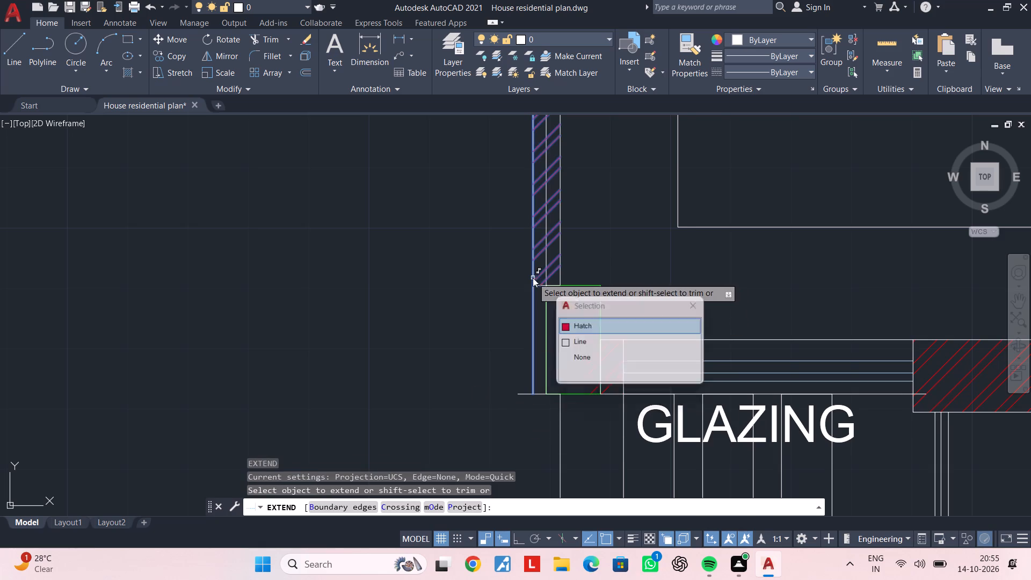
pyautogui.press('Escape')
pyautogui.press('Escape')
pyautogui.press('space')
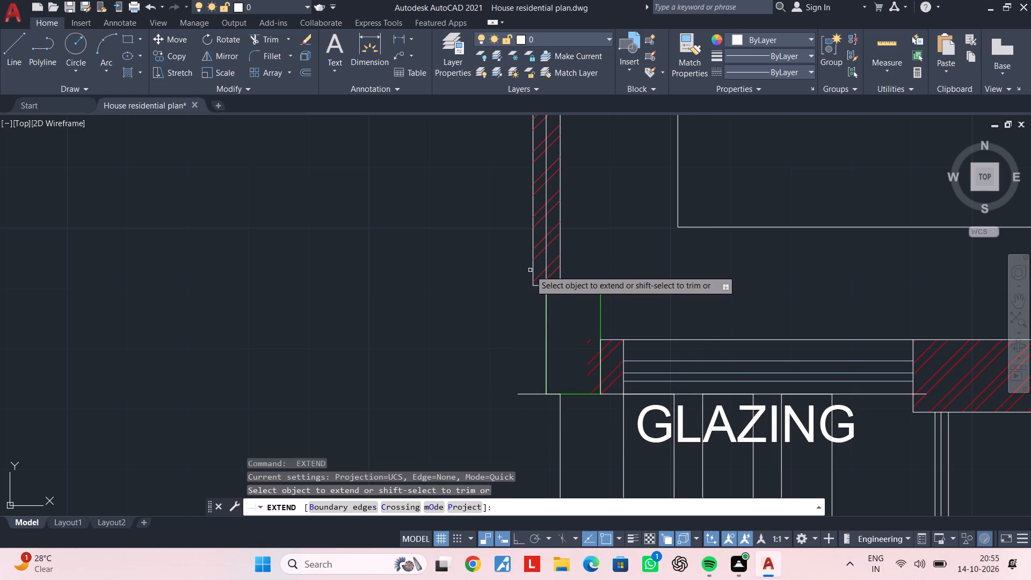
pyautogui.click(534, 269)
pyautogui.press('Escape')
pyautogui.press('Escape')
# Trim the horizontal line's overshoot beyond the side wall's outer line at the column's bottom corner.
pyautogui.write('TR')
pyautogui.press('space')
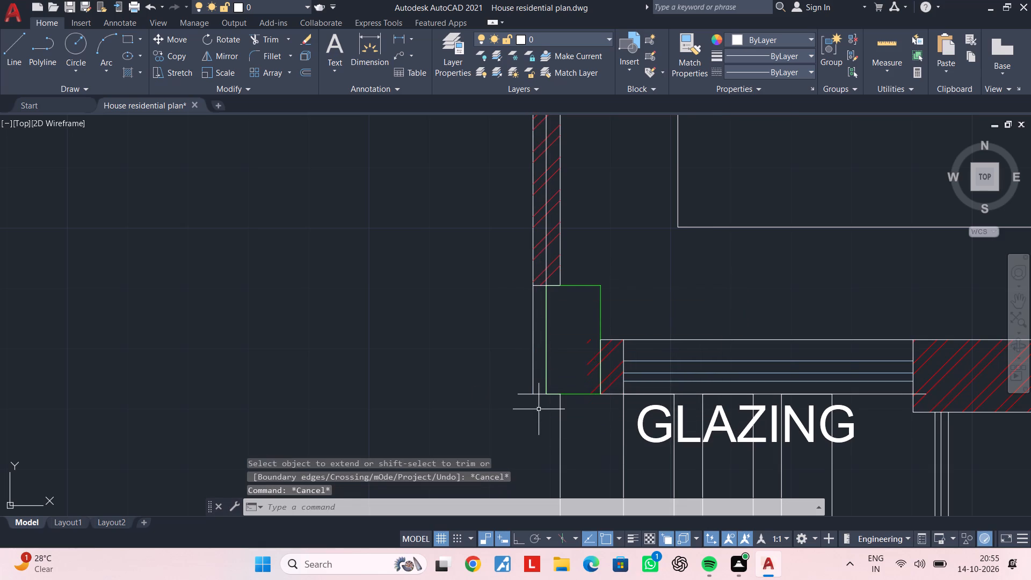
pyautogui.click(516, 393)
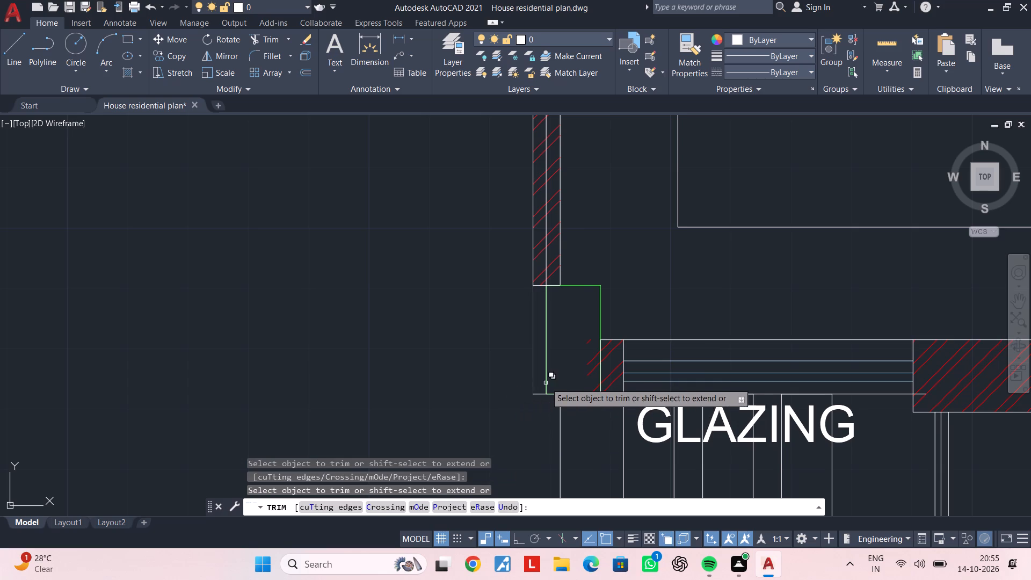
pyautogui.scroll(1, 540, 339)
pyautogui.moveTo(540, 351); pyautogui.dragTo(536, 378, button='middle')
pyautogui.press('Escape')
pyautogui.press('Escape')
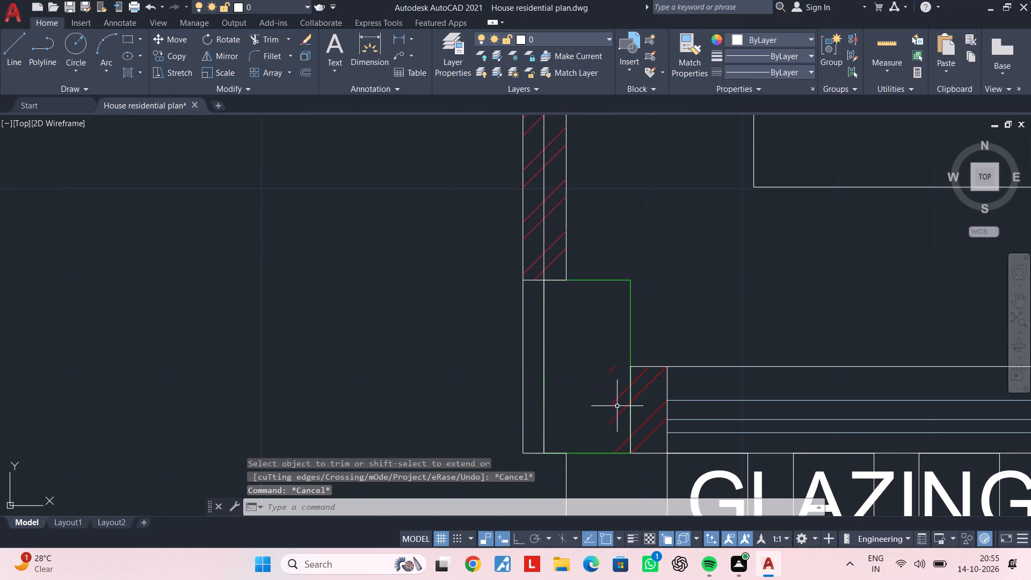
# Erase the red hatch between the column and the staircase glazing.
pyautogui.click(615, 404)
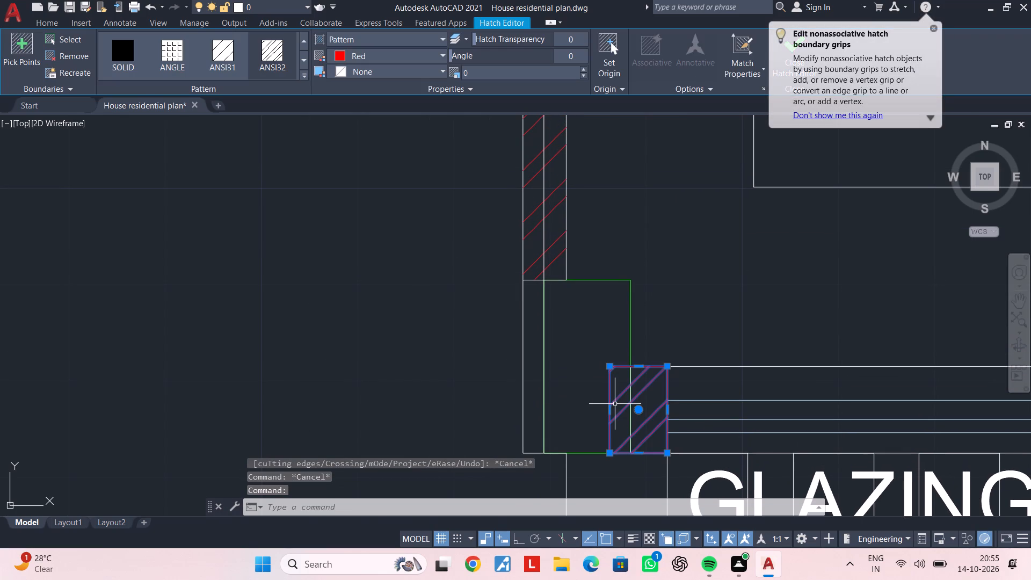
pyautogui.press('Delete')
pyautogui.moveTo(608, 401); pyautogui.dragTo(626, 390, button='middle')
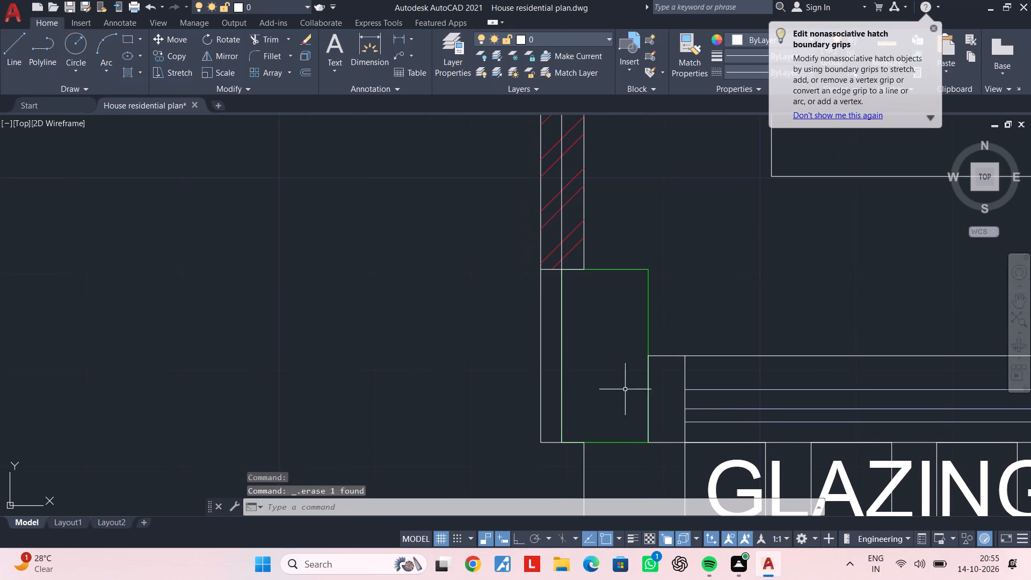
pyautogui.press('Escape')
pyautogui.press('Escape')
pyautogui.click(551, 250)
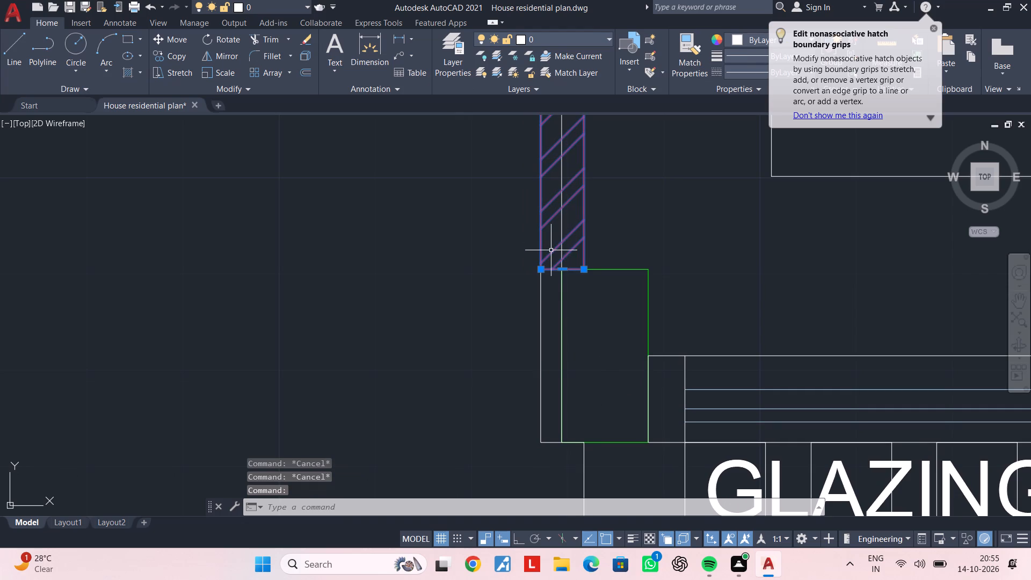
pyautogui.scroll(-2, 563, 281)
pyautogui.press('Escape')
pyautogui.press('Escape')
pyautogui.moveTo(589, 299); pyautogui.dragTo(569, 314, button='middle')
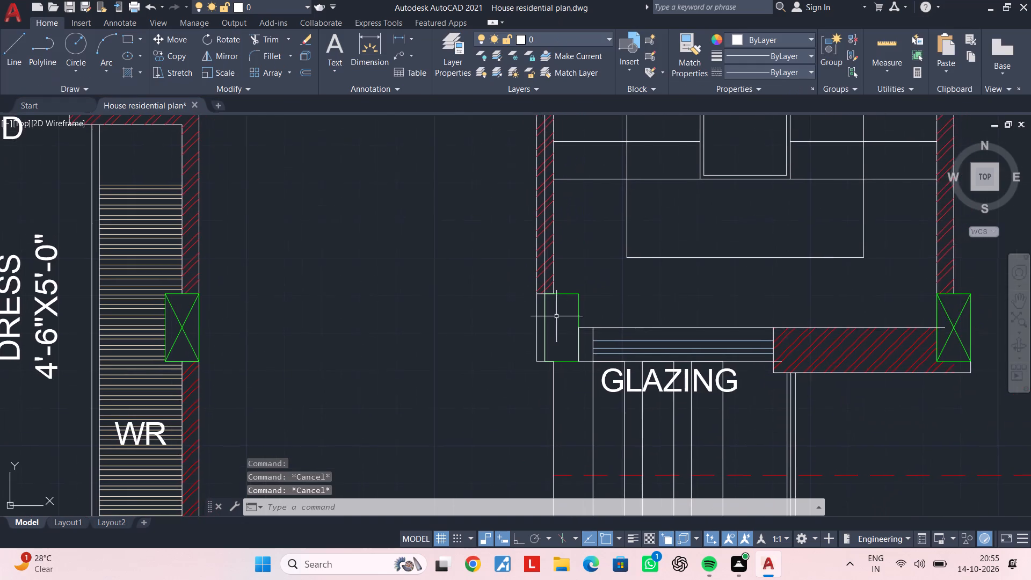
# Draw two crossing diagonal lines between opposite corners of the resized column beside the glazing.
pyautogui.scroll(2, 554, 317)
pyautogui.press('l')
pyautogui.press('space')
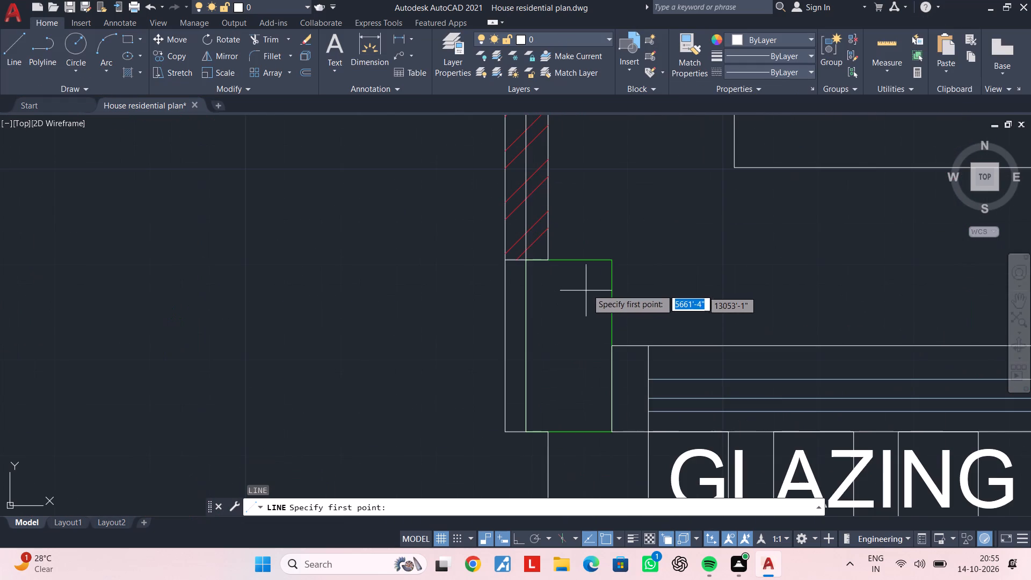
pyautogui.click(611, 262)
pyautogui.click(527, 431)
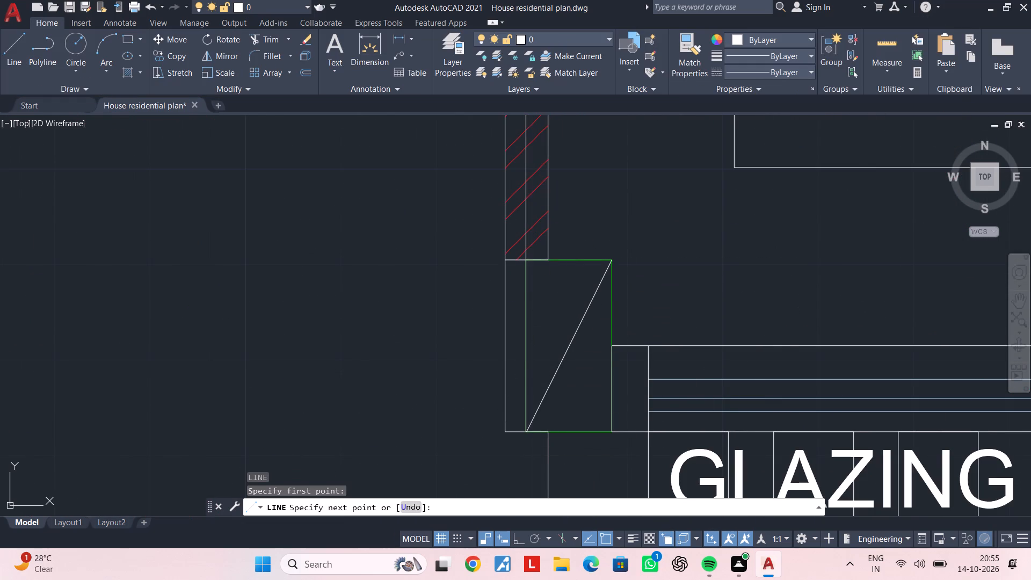
pyautogui.press('space')
pyautogui.press('space')
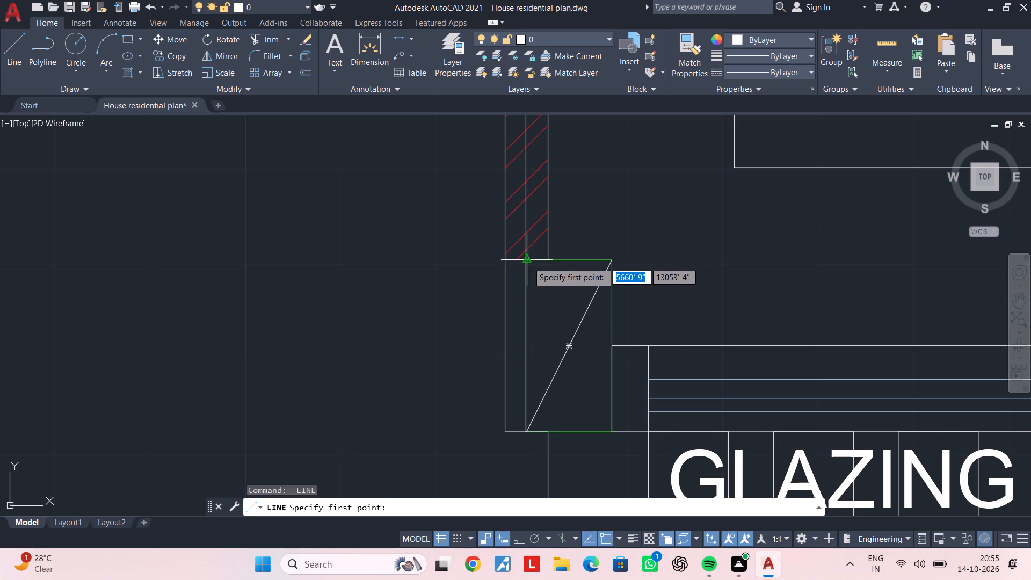
pyautogui.click(528, 262)
pyautogui.click(611, 431)
pyautogui.press('Escape')
pyautogui.press('Escape')
pyautogui.press('Escape')
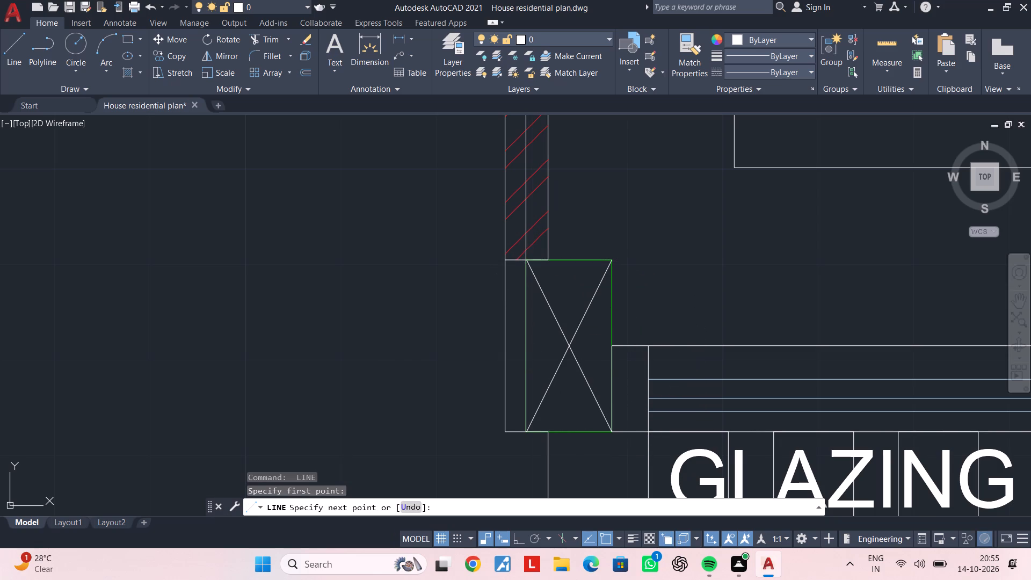
pyautogui.press('Escape')
# Match the properties of the two diagonals to the green column outline.
pyautogui.press('m')
pyautogui.write('A')
pyautogui.press('space')
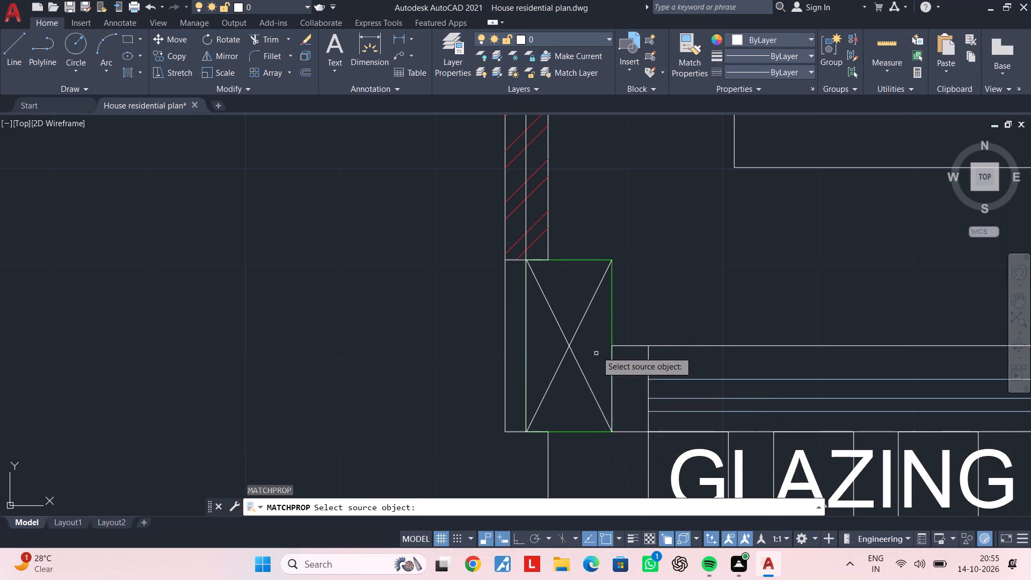
pyautogui.click(612, 319)
pyautogui.click(587, 319)
pyautogui.click(545, 347)
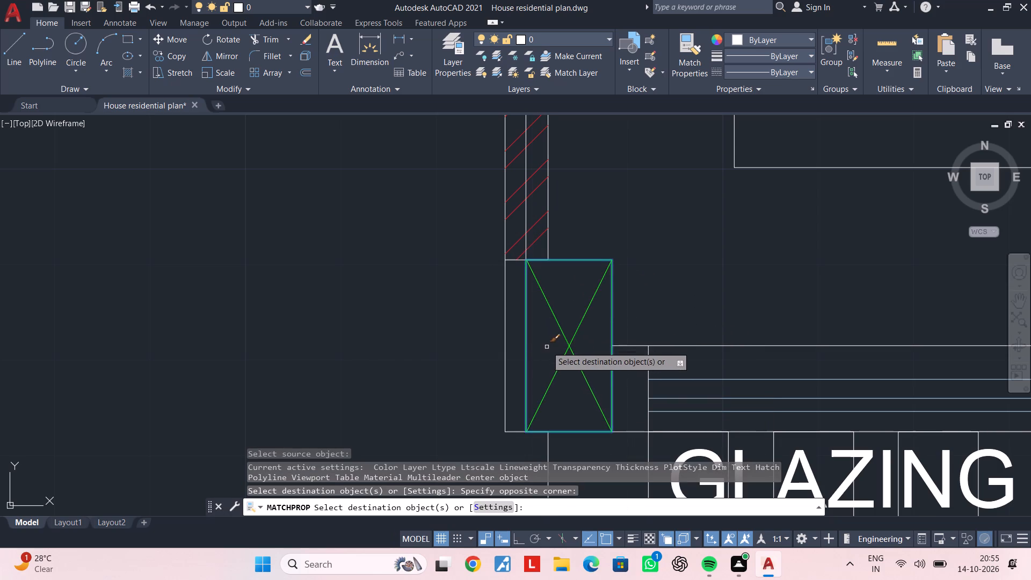
pyautogui.scroll(-2, 553, 342)
pyautogui.press('Escape')
# Match the centre lines of the pooja room's top wall and outer side wall to the red dashed outline around the staircase.
pyautogui.moveTo(570, 274); pyautogui.dragTo(556, 336, button='middle')
pyautogui.press('m')
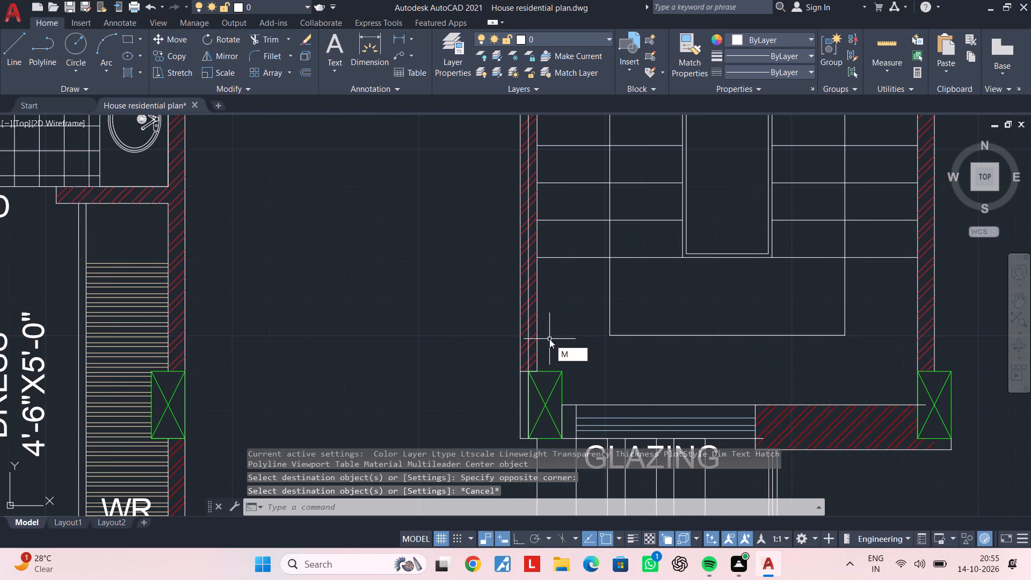
pyautogui.write('A')
pyautogui.press('space')
pyautogui.scroll(-3, 562, 348)
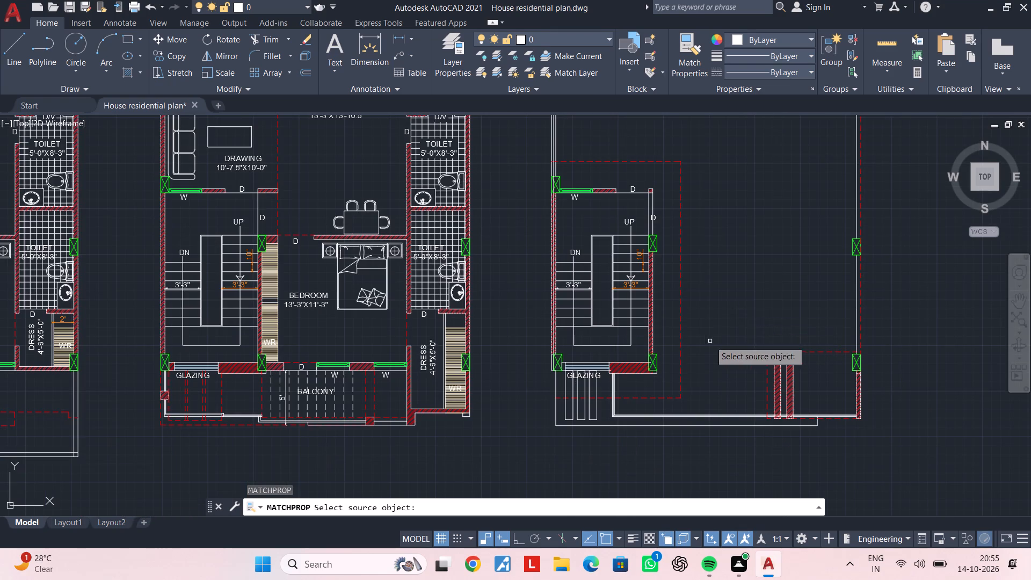
pyautogui.click(680, 343)
pyautogui.moveTo(701, 241); pyautogui.dragTo(663, 485, button='middle')
pyautogui.moveTo(667, 351); pyautogui.dragTo(672, 447, button='middle')
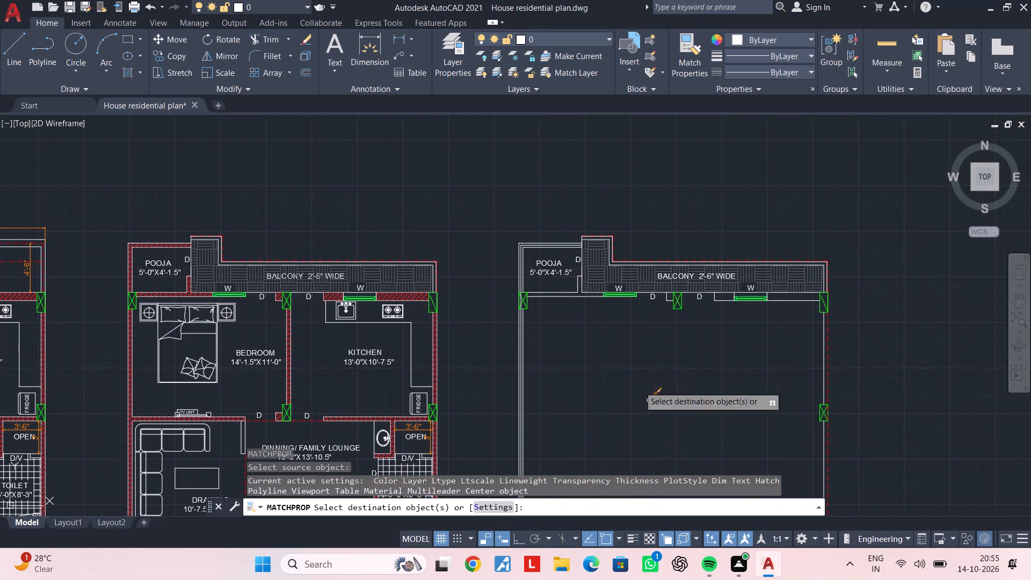
pyautogui.scroll(4, 565, 238)
pyautogui.click(571, 278)
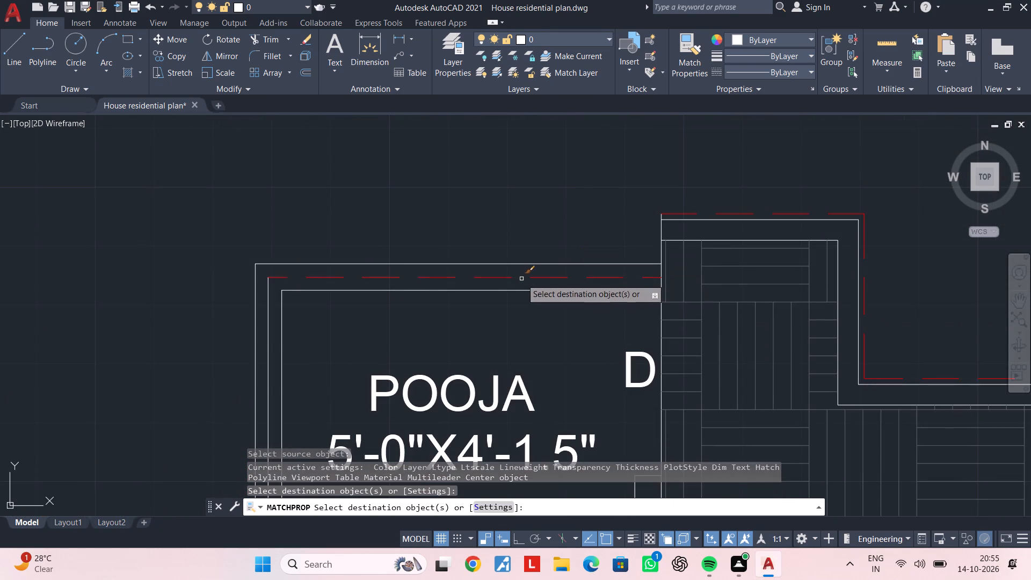
pyautogui.moveTo(434, 274); pyautogui.dragTo(627, 238, button='middle')
pyautogui.click(463, 256)
pyautogui.scroll(-3, 524, 265)
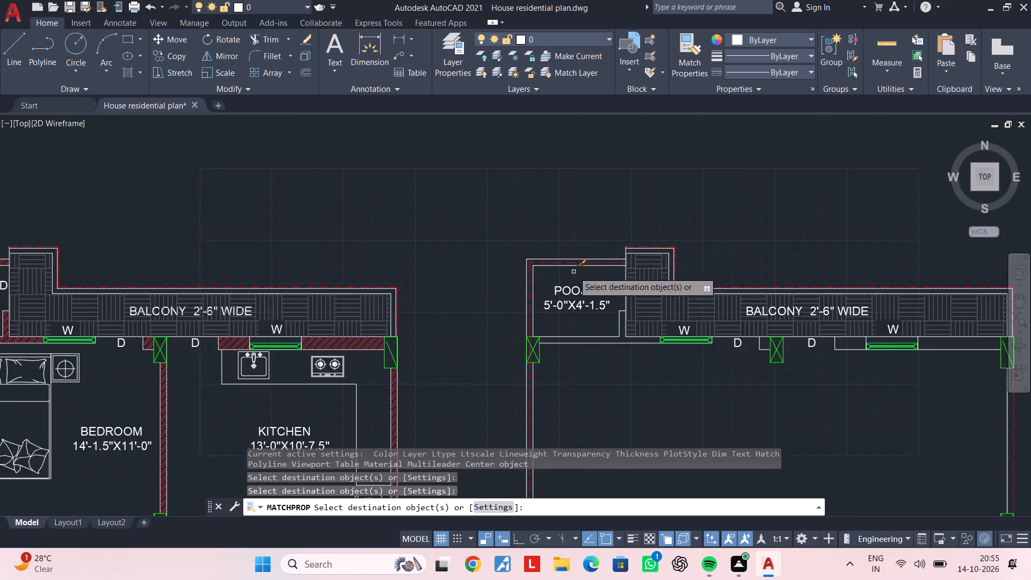
pyautogui.moveTo(584, 274); pyautogui.dragTo(584, 211, button='middle')
pyautogui.press('Escape')
pyautogui.press('Escape')
pyautogui.press('Escape')
pyautogui.press('Escape')
pyautogui.press('Escape')
pyautogui.press('Escape')
# Save the House residential plan drawing.
pyautogui.scroll(-2, 587, 231)
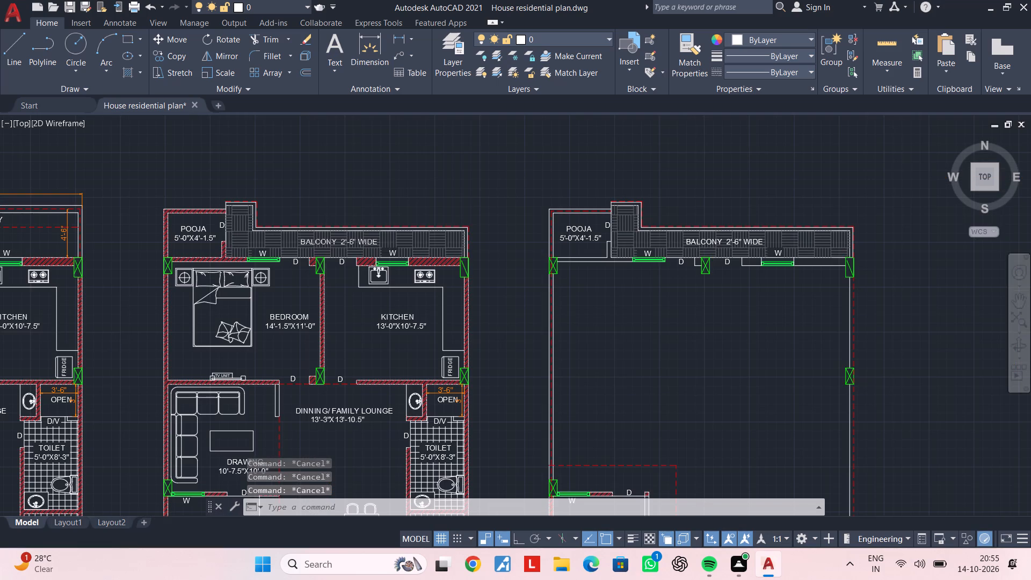
pyautogui.scroll(-1, 587, 231)
pyautogui.moveTo(587, 240); pyautogui.dragTo(540, 299, button='middle')
pyautogui.scroll(3, 570, 289)
pyautogui.moveTo(584, 328); pyautogui.dragTo(535, 346, button='middle')
pyautogui.scroll(-1, 477, 407)
pyautogui.moveTo(487, 352); pyautogui.dragTo(497, 231, button='middle')
pyautogui.scroll(-1, 517, 361)
pyautogui.moveTo(517, 361); pyautogui.dragTo(520, 286, button='middle')
pyautogui.hotkey('ctrl', 's')
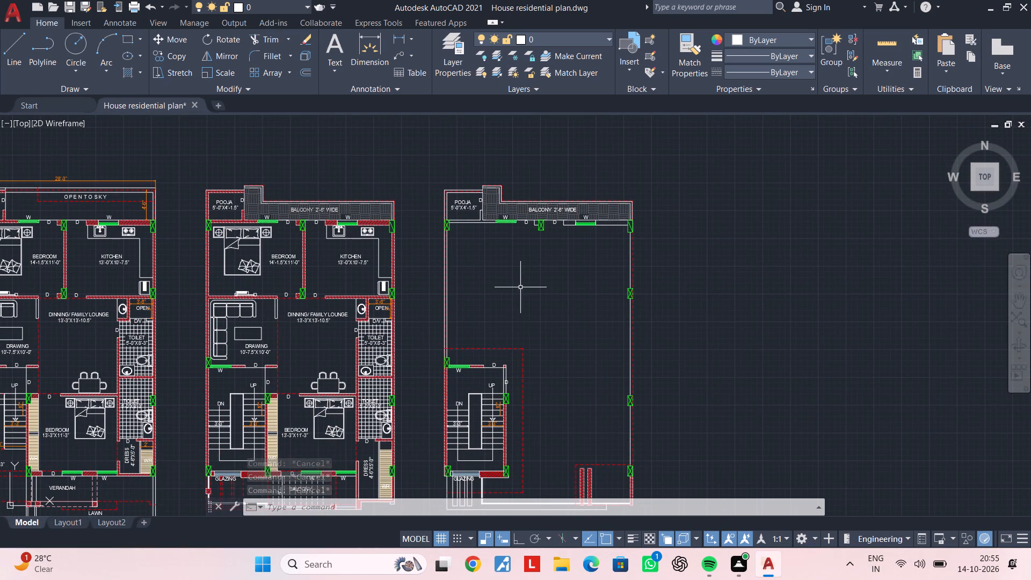
pyautogui.hotkey('ctrl', 's')
pyautogui.moveTo(520, 325); pyautogui.dragTo(528, 283, button='middle')
pyautogui.hotkey('ctrl', 's')
pyautogui.hotkey('ctrl', 's')
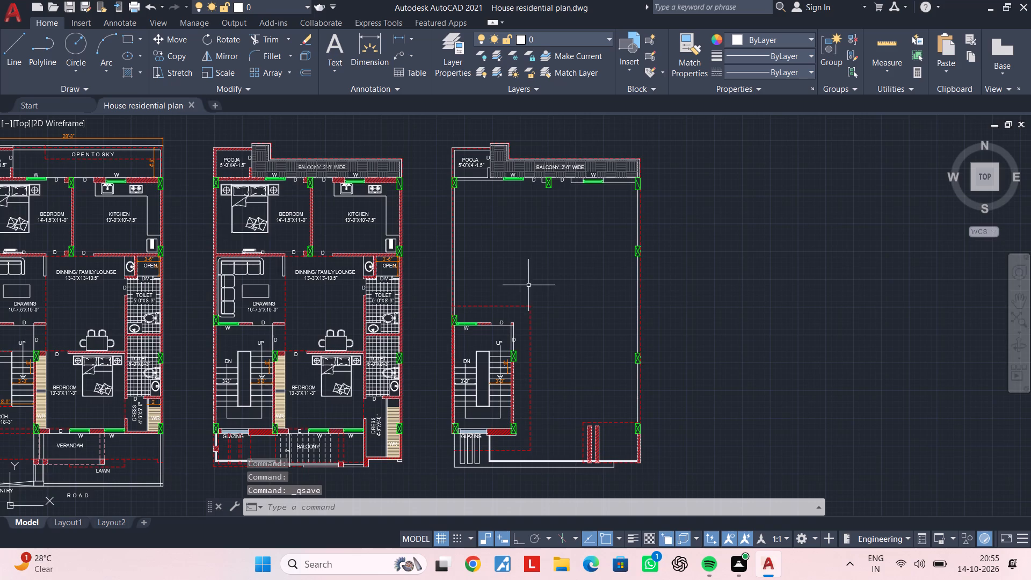
# Examine the front portions of the three floor plans, from the staircase glazing and balcony to the verandah, lawn and entry.
pyautogui.scroll(-2, 534, 299)
pyautogui.moveTo(540, 330); pyautogui.dragTo(514, 208, button='middle')
pyautogui.moveTo(500, 278); pyautogui.dragTo(502, 339, button='middle')
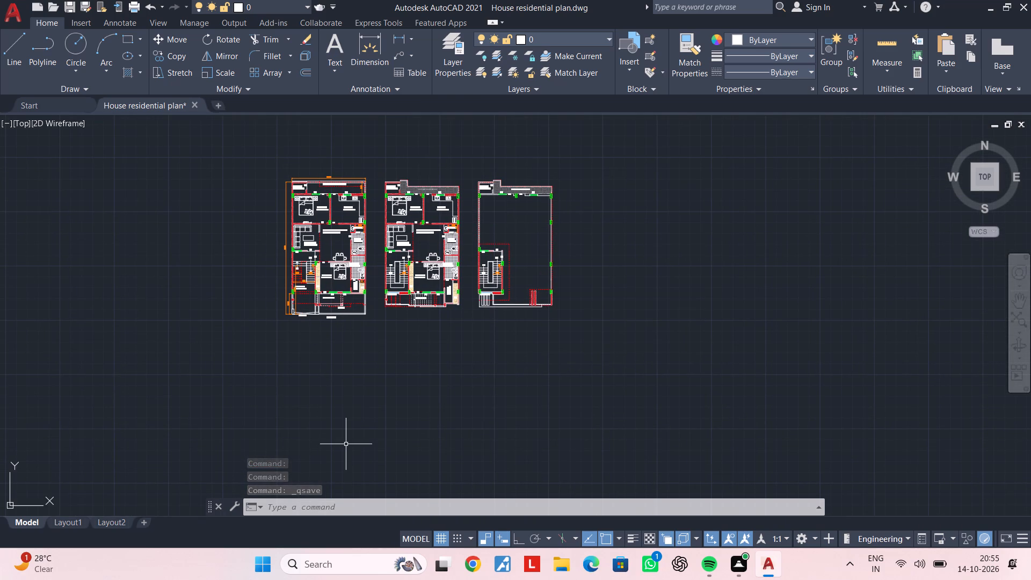
pyautogui.scroll(4, 500, 300)
pyautogui.scroll(3, 422, 281)
pyautogui.scroll(-3, 428, 276)
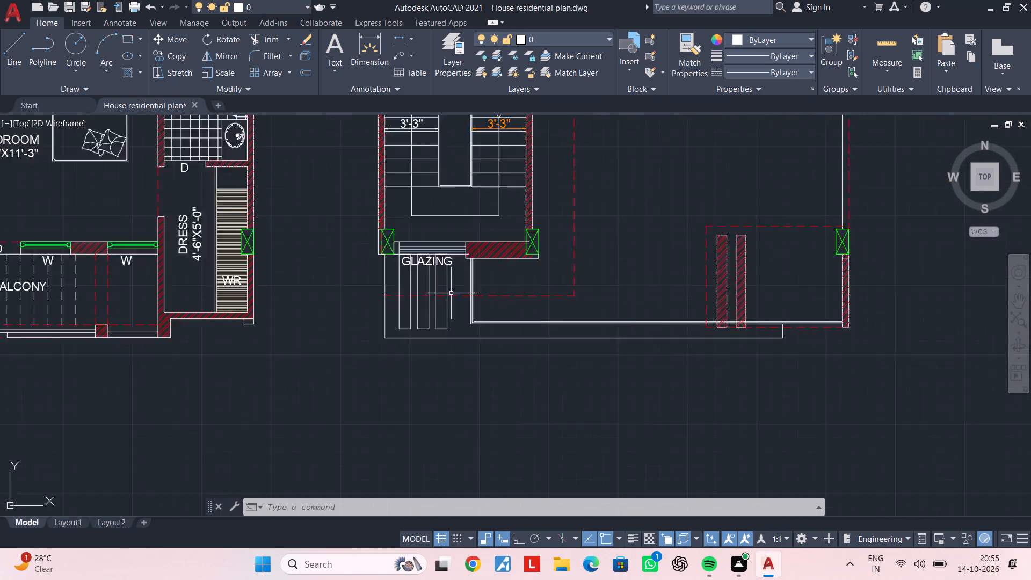
pyautogui.scroll(-1, 453, 295)
pyautogui.moveTo(459, 296); pyautogui.dragTo(490, 193, button='middle')
pyautogui.press('Escape')
pyautogui.scroll(-2, 737, 337)
pyautogui.moveTo(604, 344); pyautogui.dragTo(551, 342, button='middle')
pyautogui.scroll(1, 556, 336)
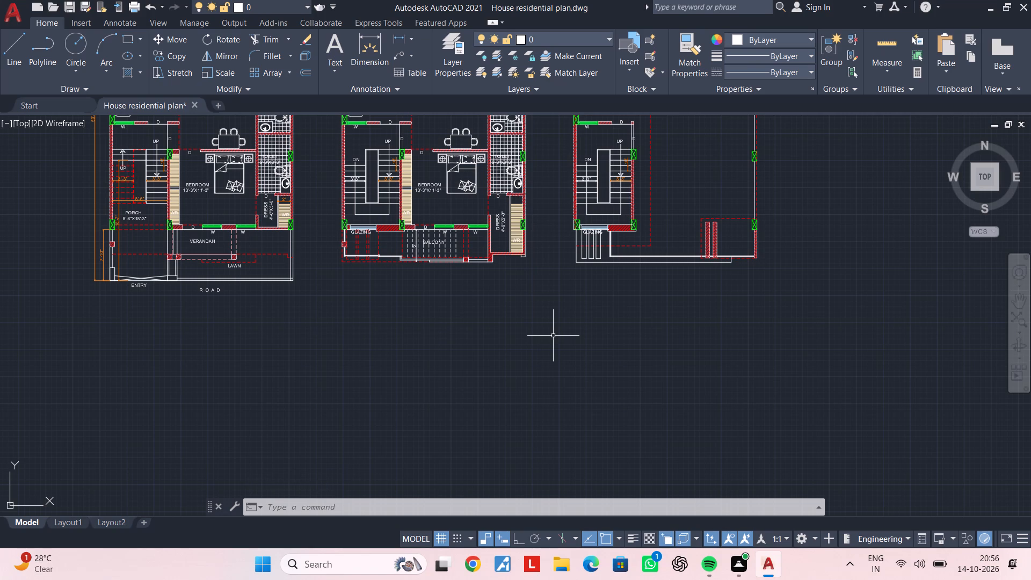
pyautogui.press('Escape')
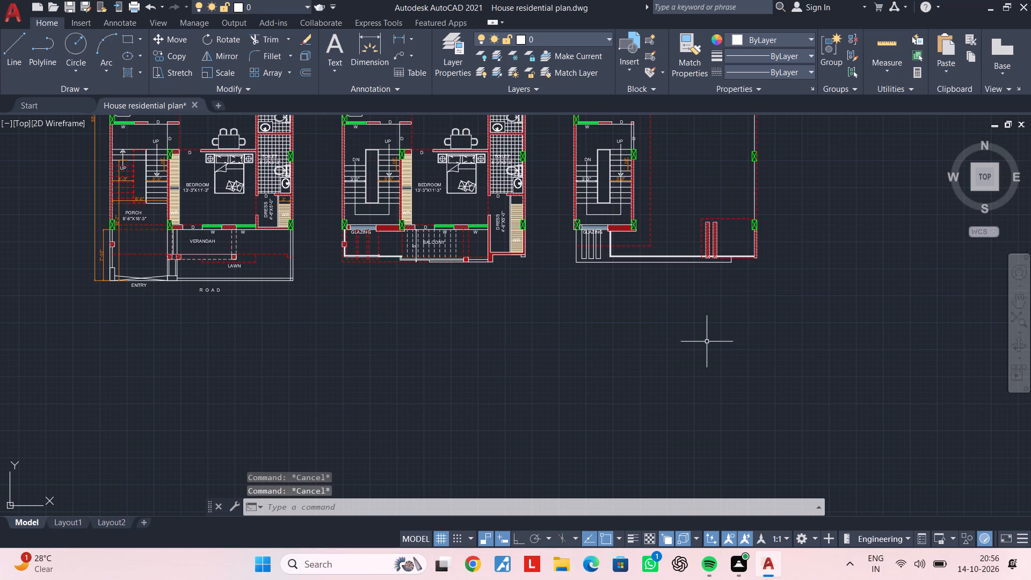
pyautogui.moveTo(672, 334); pyautogui.dragTo(658, 331, button='middle')
pyautogui.press('Escape')
pyautogui.moveTo(528, 322); pyautogui.dragTo(608, 302, button='middle')
pyautogui.press('Escape')
pyautogui.press('Escape')
pyautogui.press('Escape')
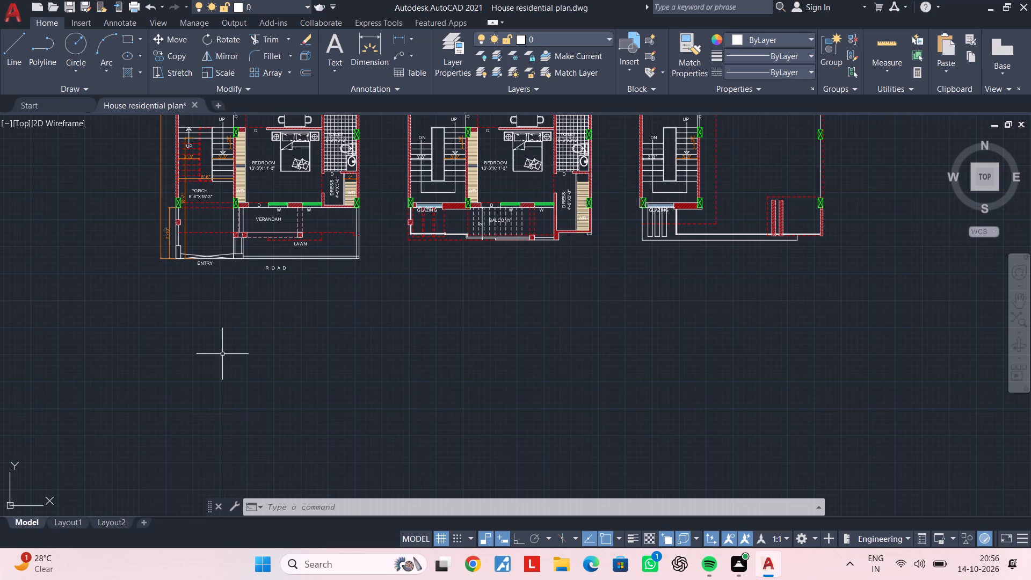
pyautogui.scroll(2, 322, 226)
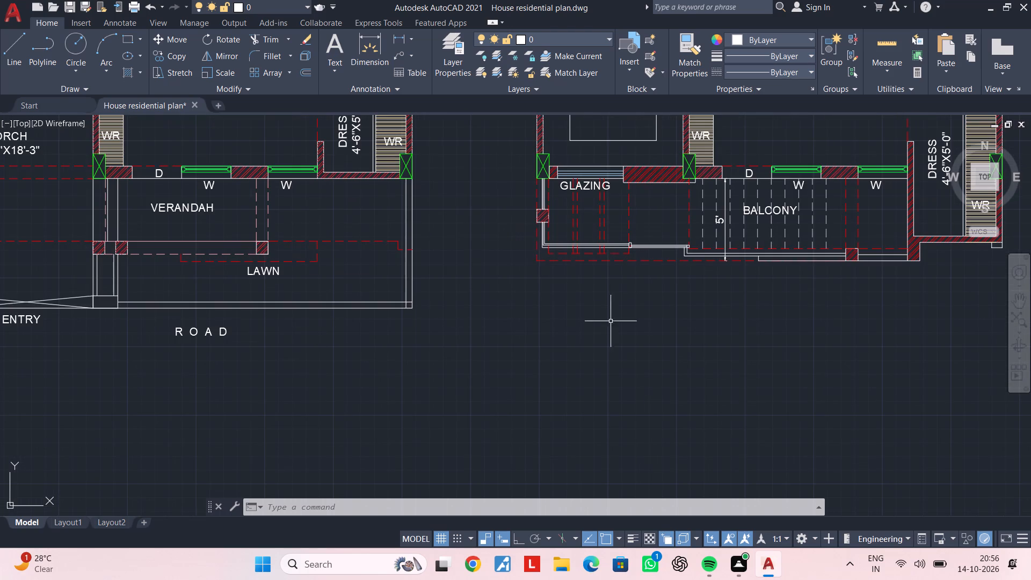
pyautogui.moveTo(365, 335); pyautogui.dragTo(602, 335, button='middle')
pyautogui.moveTo(253, 341); pyautogui.dragTo(469, 339, button='middle')
pyautogui.moveTo(705, 336); pyautogui.dragTo(596, 336, button='middle')
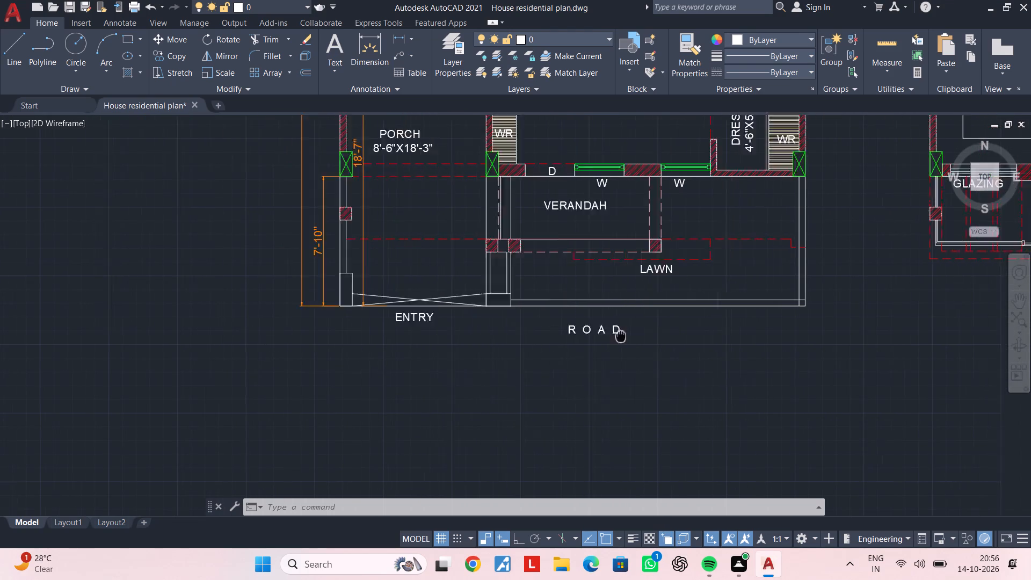
# Examine the fronts of the three floor plans and the empty space below them.
pyautogui.moveTo(596, 336); pyautogui.dragTo(81, 336, button='middle')
pyautogui.moveTo(583, 337); pyautogui.dragTo(1030, 355, button='middle')
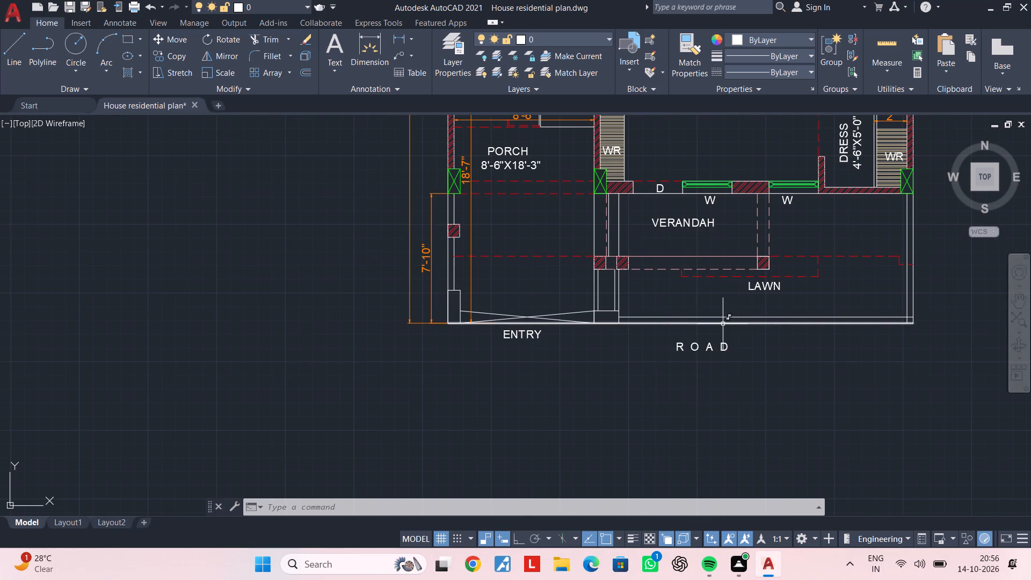
pyautogui.moveTo(894, 336); pyautogui.dragTo(783, 324, button='middle')
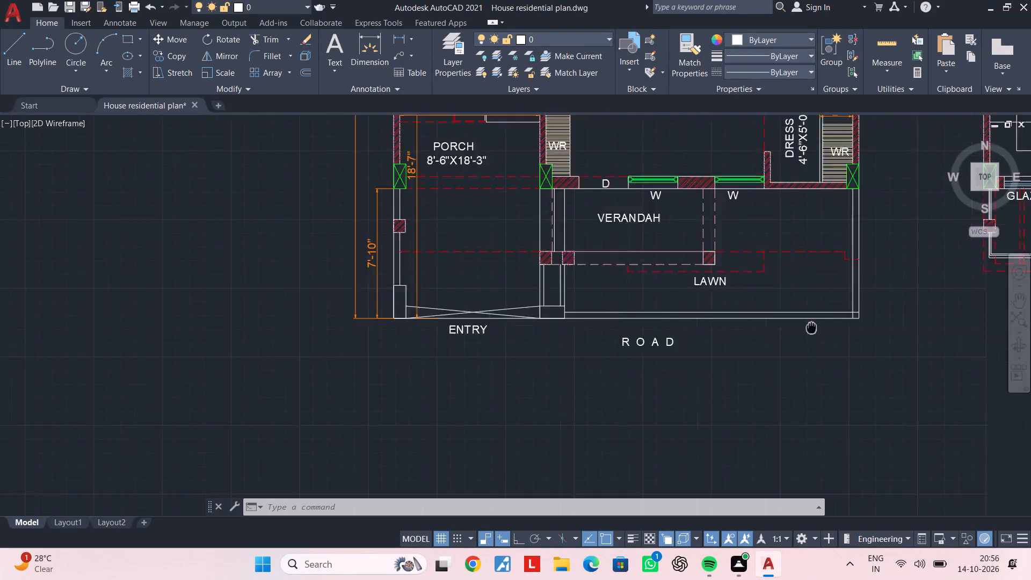
pyautogui.moveTo(783, 324); pyautogui.dragTo(572, 313, button='middle')
pyautogui.moveTo(834, 327); pyautogui.dragTo(516, 327, button='middle')
pyautogui.moveTo(735, 318); pyautogui.dragTo(629, 354, button='middle')
pyautogui.moveTo(607, 310); pyautogui.dragTo(609, 431, button='middle')
pyautogui.moveTo(594, 388); pyautogui.dragTo(594, 438, button='middle')
pyautogui.scroll(-4, 589, 390)
pyautogui.moveTo(596, 386); pyautogui.dragTo(593, 417, button='middle')
pyautogui.scroll(3, 585, 420)
pyautogui.moveTo(612, 415); pyautogui.dragTo(583, 346, button='middle')
pyautogui.scroll(-2, 694, 410)
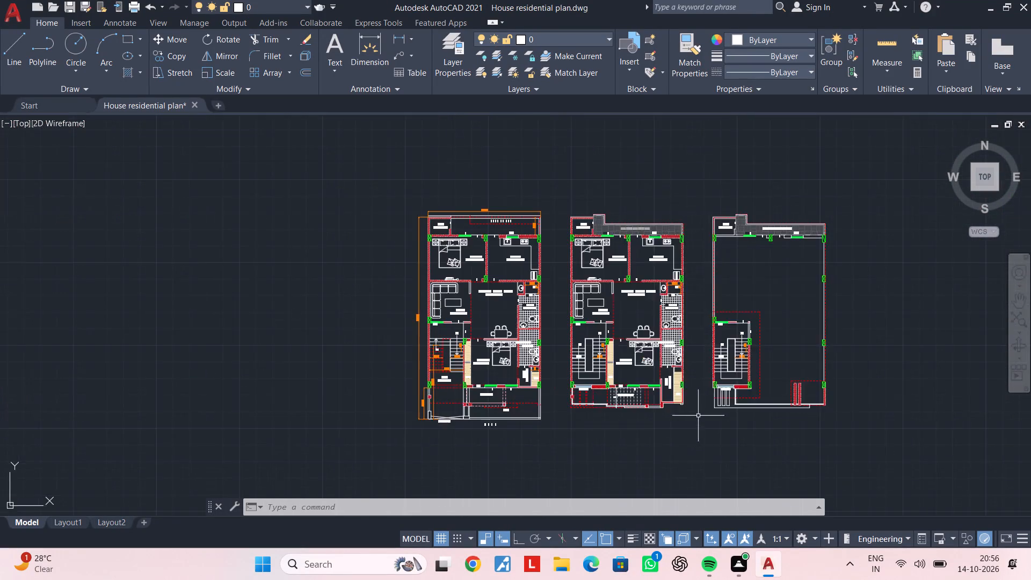
pyautogui.moveTo(698, 416); pyautogui.dragTo(489, 361, button='middle')
pyautogui.moveTo(635, 376); pyautogui.dragTo(634, 342, button='middle')
pyautogui.scroll(1, 576, 372)
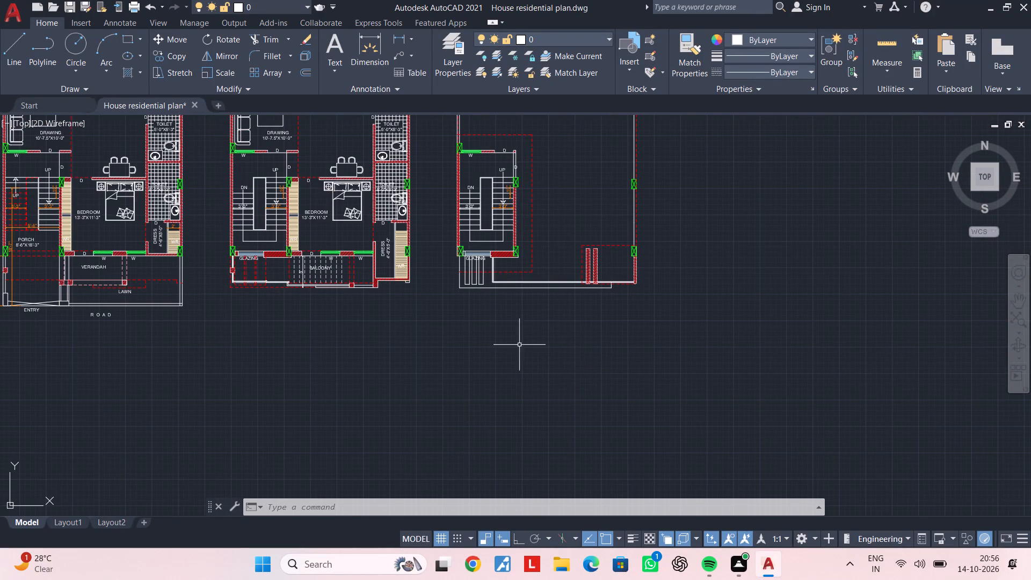
pyautogui.moveTo(517, 342); pyautogui.dragTo(517, 347, button='middle')
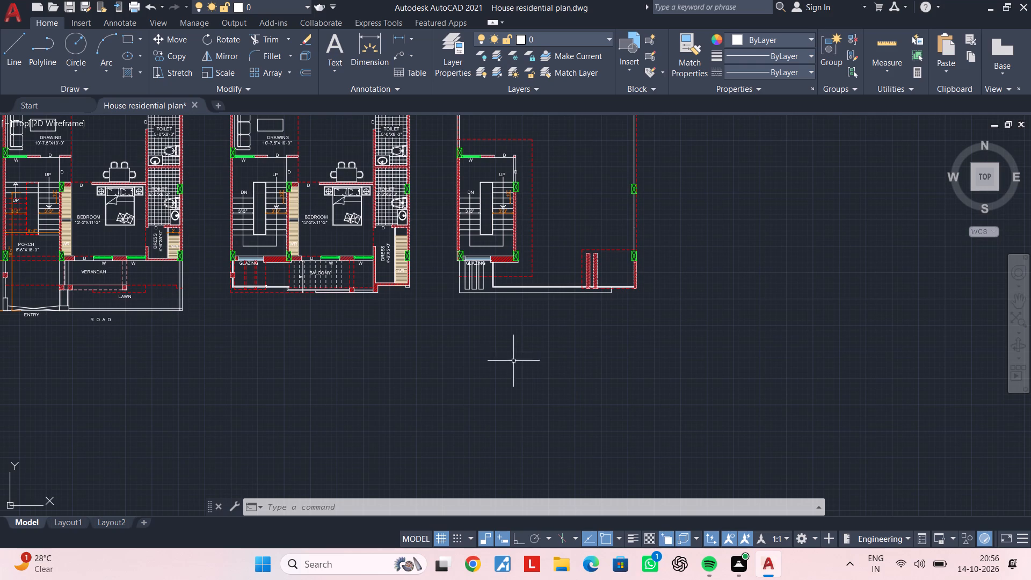
pyautogui.scroll(-1, 535, 334)
pyautogui.moveTo(535, 334); pyautogui.dragTo(537, 318, button='middle')
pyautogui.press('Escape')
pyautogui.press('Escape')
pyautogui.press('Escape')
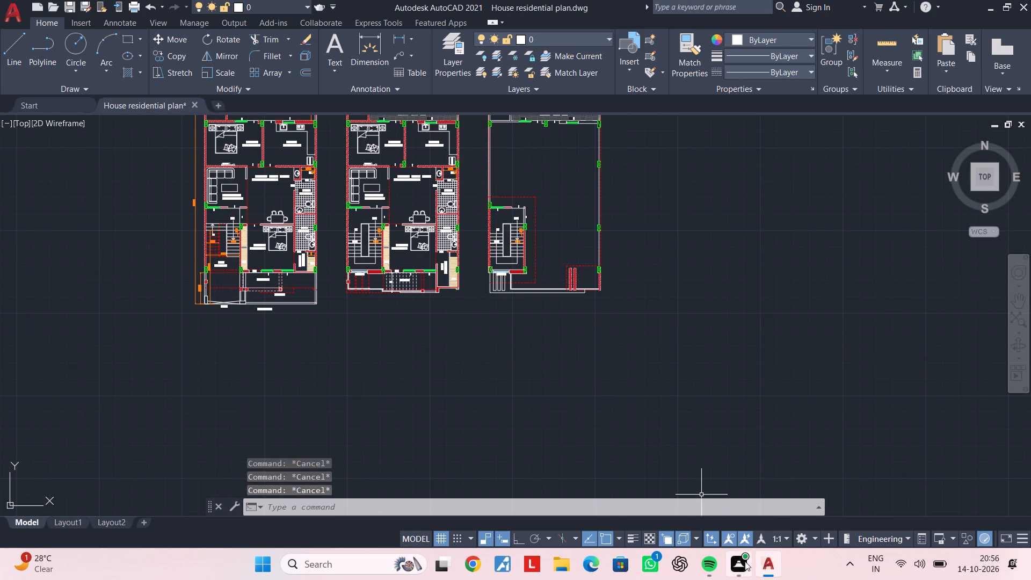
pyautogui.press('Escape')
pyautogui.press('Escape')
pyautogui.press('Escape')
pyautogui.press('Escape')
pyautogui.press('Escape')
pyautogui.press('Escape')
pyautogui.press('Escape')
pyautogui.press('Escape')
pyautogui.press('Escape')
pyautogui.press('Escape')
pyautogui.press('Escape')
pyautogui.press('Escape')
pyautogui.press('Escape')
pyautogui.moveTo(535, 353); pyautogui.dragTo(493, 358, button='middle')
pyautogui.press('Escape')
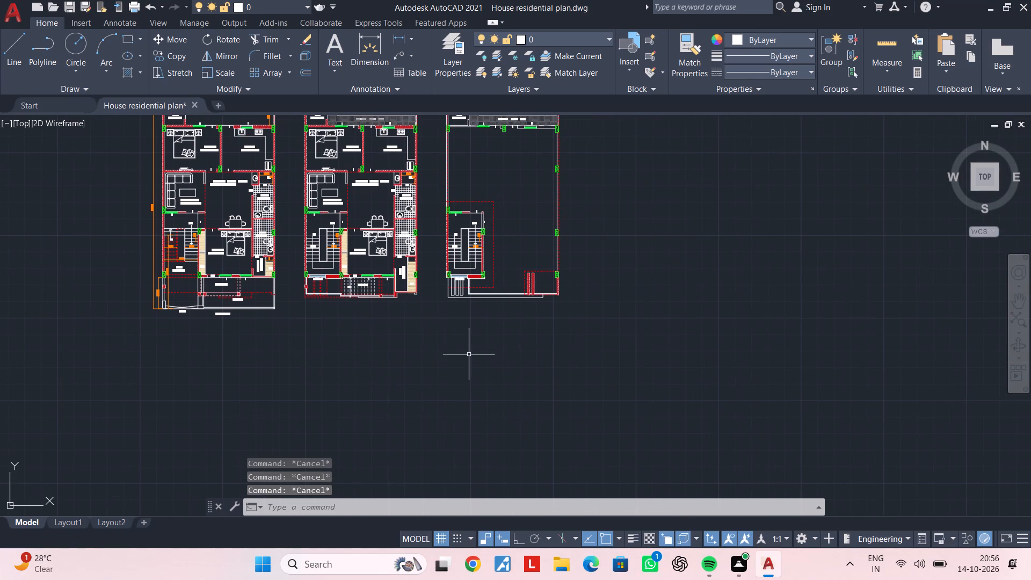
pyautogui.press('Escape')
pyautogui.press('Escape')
# Draw a horizontal construction line across the empty space below the three floor plans.
pyautogui.press('x')
pyautogui.press('l')
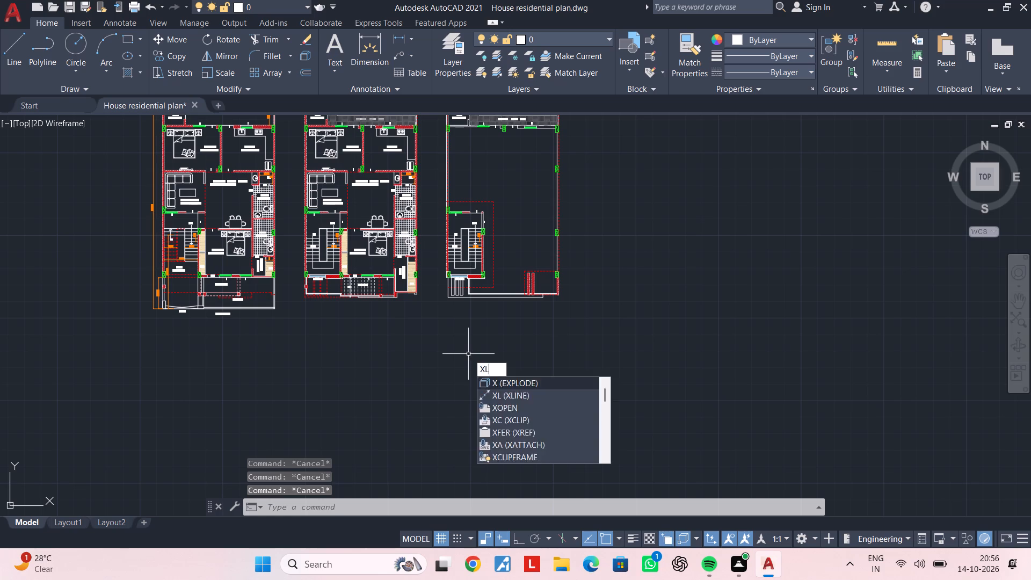
pyautogui.press('space')
pyautogui.write('H')
pyautogui.press('space')
pyautogui.scroll(-1, 482, 425)
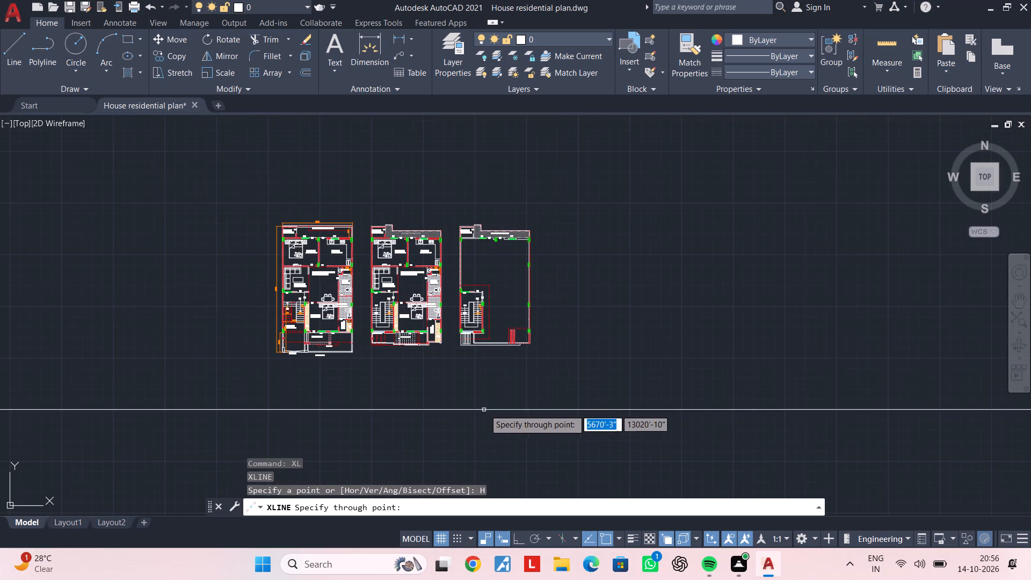
pyautogui.moveTo(484, 409); pyautogui.dragTo(484, 348, button='middle')
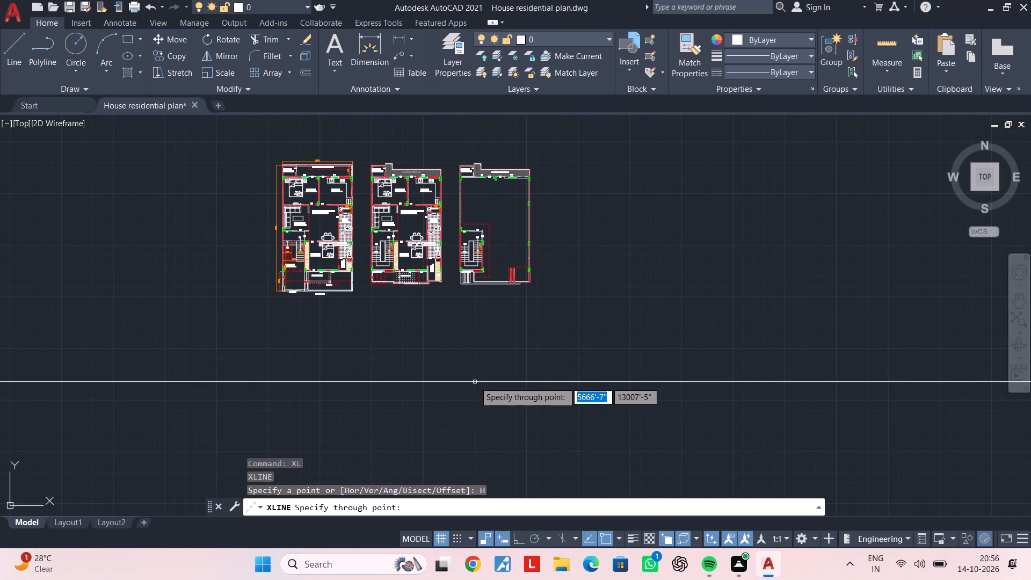
pyautogui.click(476, 395)
pyautogui.press('Escape')
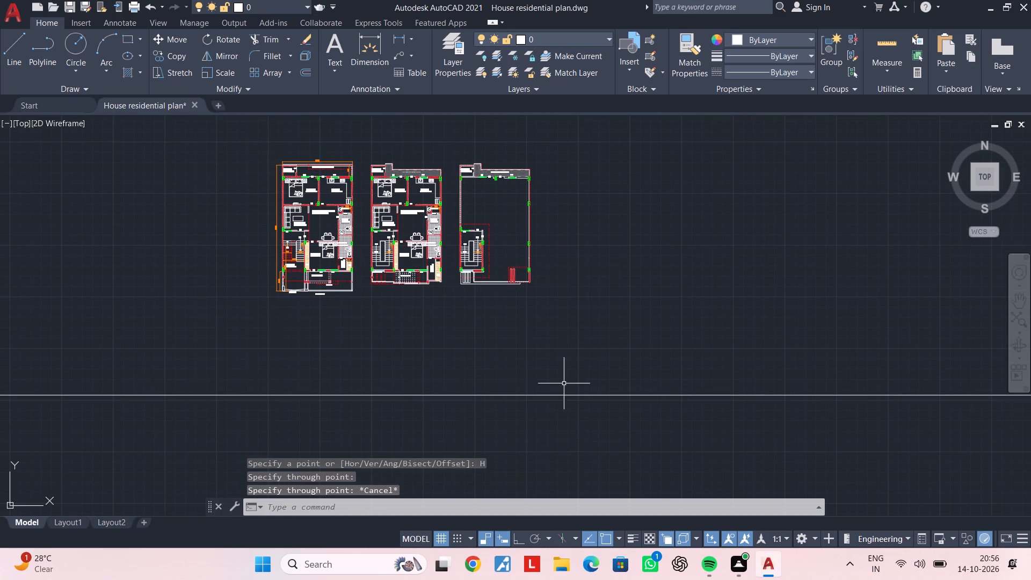
pyautogui.press('Escape')
pyautogui.press('Escape')
pyautogui.press('Escape')
pyautogui.press('Escape')
pyautogui.press('Escape')
pyautogui.press('Escape')
# Draw a vertical construction line through the third plan's outer wall corner beside the staircase glazing.
pyautogui.scroll(2, 482, 390)
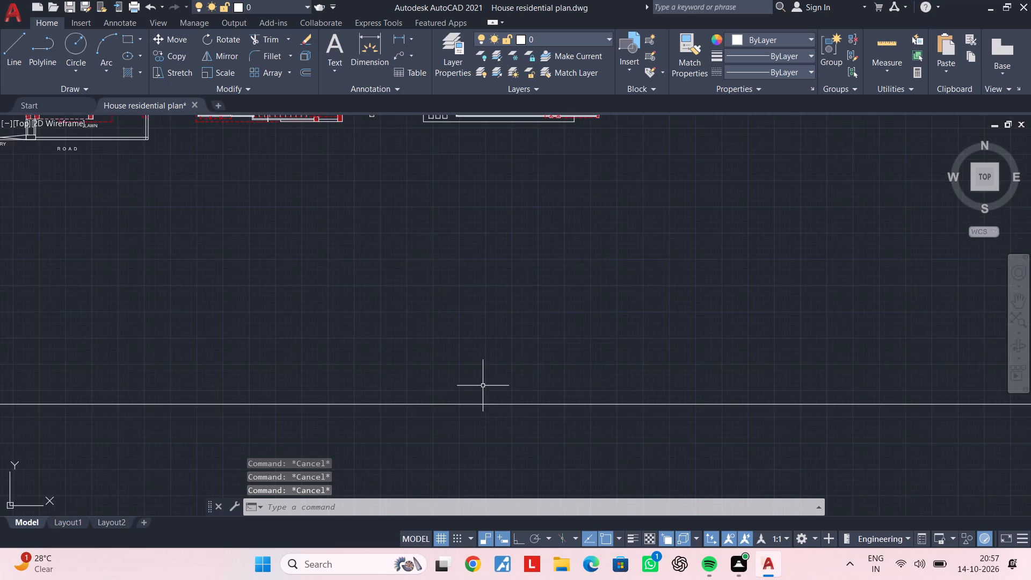
pyautogui.moveTo(483, 386); pyautogui.dragTo(475, 402, button='middle')
pyautogui.press('Escape')
pyautogui.press('Escape')
pyautogui.press('x')
pyautogui.press('l')
pyautogui.press('space')
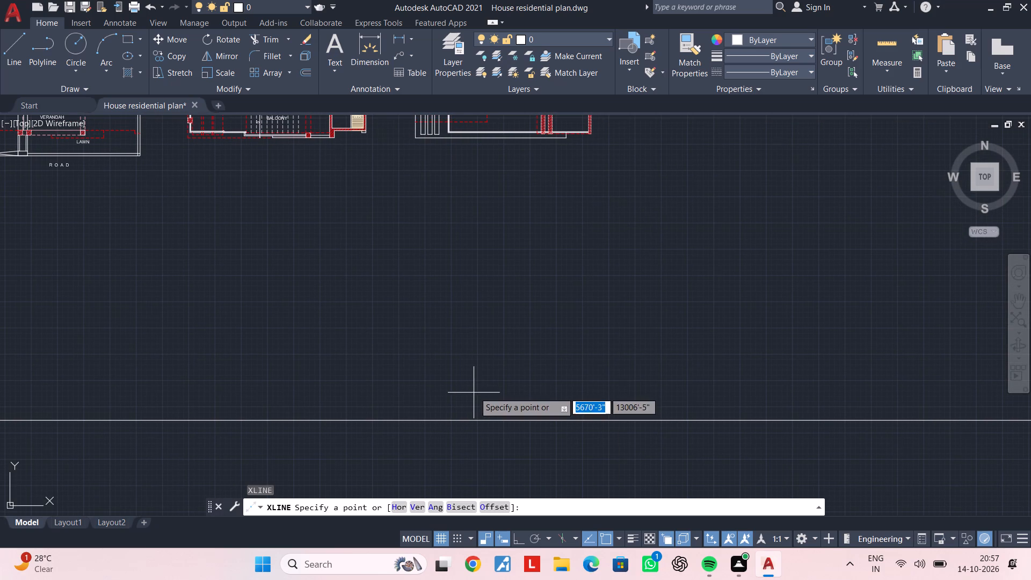
pyautogui.write('V')
pyautogui.press('space')
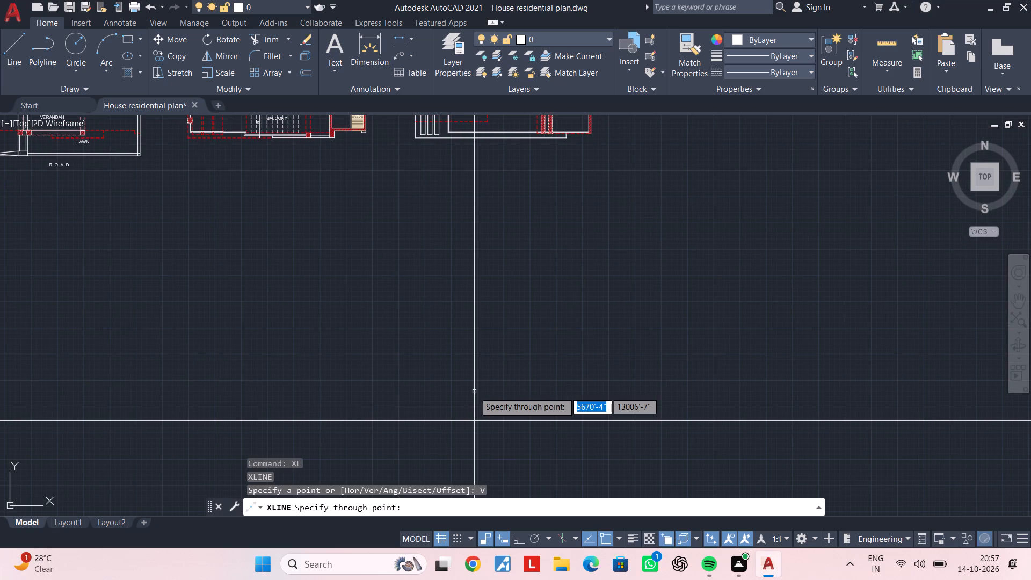
pyautogui.scroll(-1, 474, 392)
pyautogui.scroll(2, 429, 209)
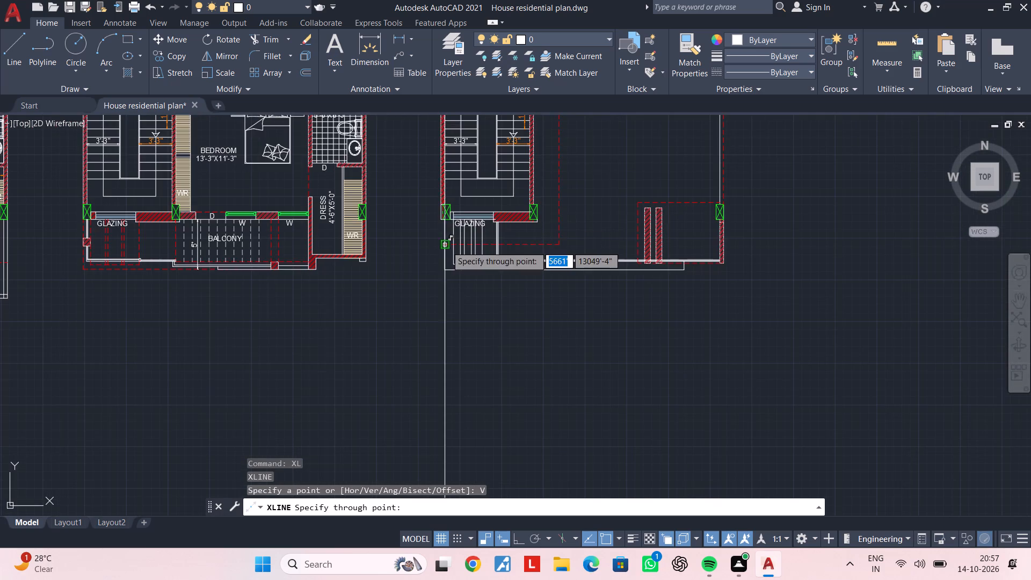
pyautogui.scroll(3, 433, 207)
pyautogui.click(453, 256)
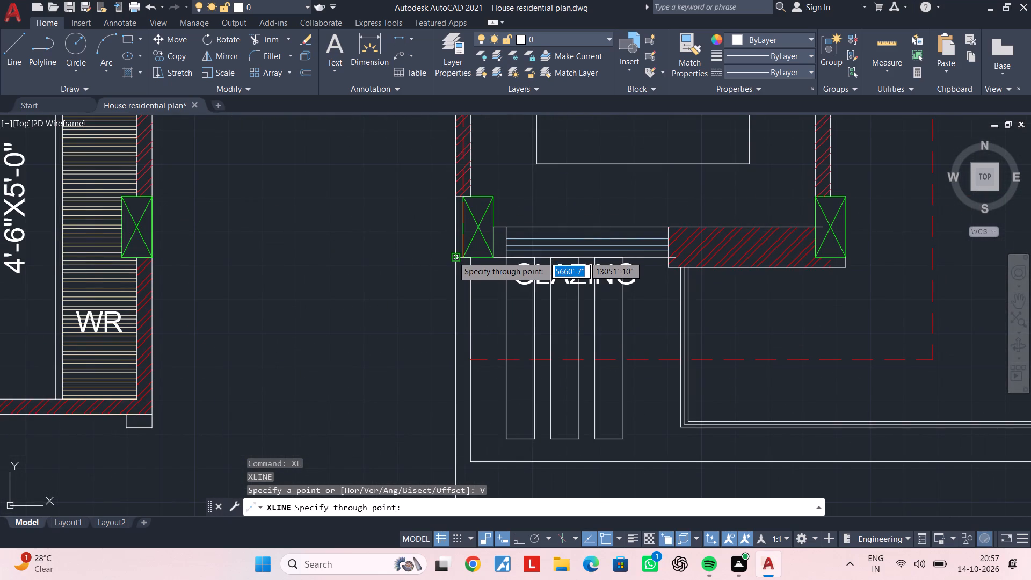
pyautogui.scroll(-4, 461, 401)
pyautogui.press('Escape')
pyautogui.press('Escape')
pyautogui.press('Escape')
pyautogui.moveTo(473, 422); pyautogui.dragTo(473, 299, button='middle')
pyautogui.press('Escape')
pyautogui.press('Escape')
# Trim the vertical line between the third plan and the horizontal line, and the horizontal line west of the vertical, leaving a corner.
pyautogui.scroll(-1, 477, 382)
pyautogui.moveTo(476, 374); pyautogui.dragTo(461, 289, button='middle')
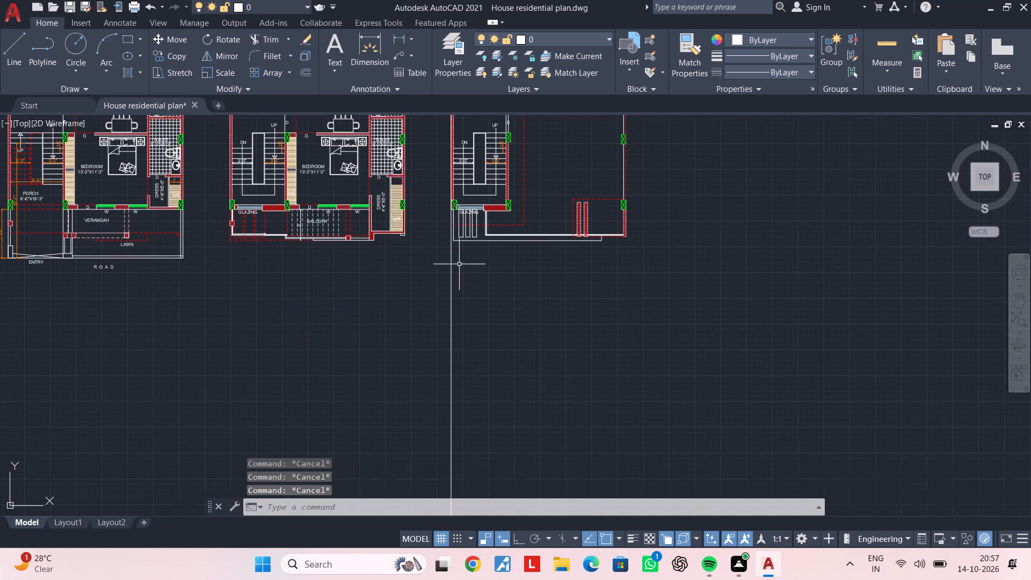
pyautogui.scroll(-2, 473, 324)
pyautogui.scroll(2, 473, 326)
pyautogui.press('Escape')
pyautogui.press('Escape')
pyautogui.press('t')
pyautogui.press('r')
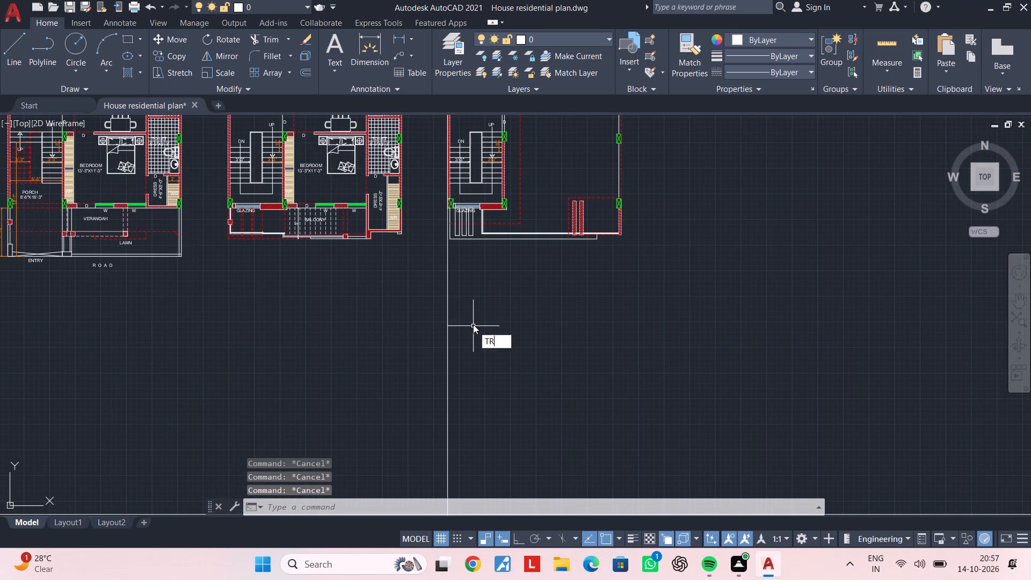
pyautogui.press('space')
pyautogui.click(483, 332)
pyautogui.click(420, 346)
pyautogui.scroll(-1, 420, 352)
pyautogui.moveTo(420, 352); pyautogui.dragTo(476, 269, button='middle')
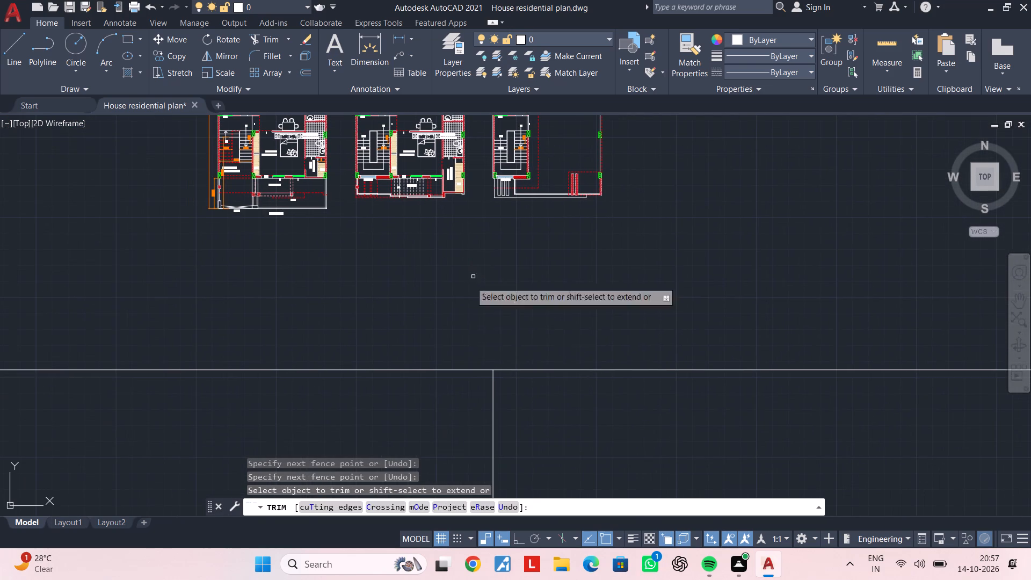
pyautogui.click(454, 337)
pyautogui.click(438, 402)
pyautogui.press('Escape')
pyautogui.press('Escape')
# Erase the leftover piece of the vertical construction line above the third plan.
pyautogui.scroll(-2, 499, 316)
pyautogui.moveTo(502, 321); pyautogui.dragTo(493, 430, button='middle')
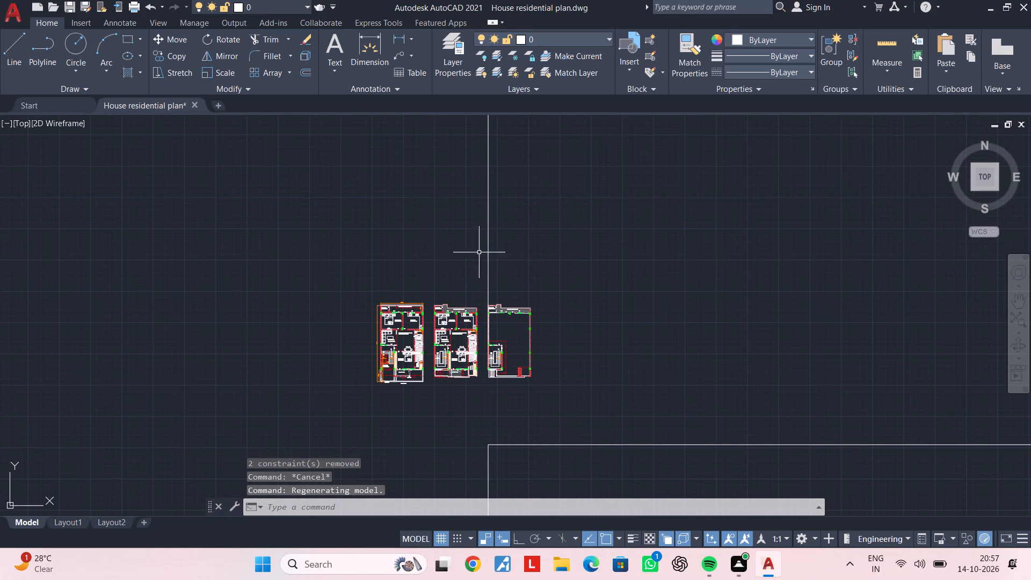
pyautogui.moveTo(542, 215); pyautogui.dragTo(536, 218)
pyautogui.click(367, 242)
pyautogui.press('Delete')
pyautogui.moveTo(492, 325); pyautogui.dragTo(492, 228, button='middle')
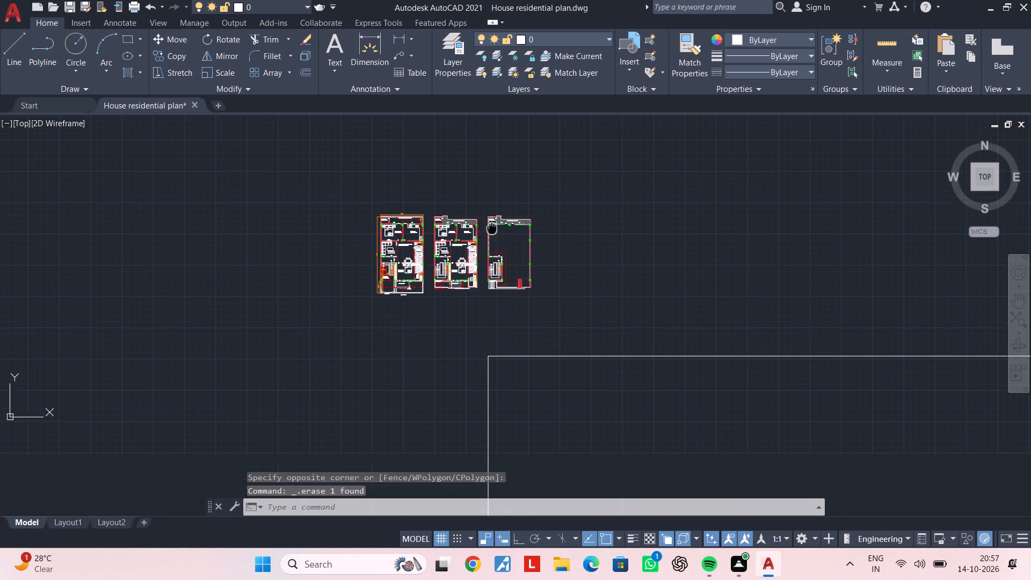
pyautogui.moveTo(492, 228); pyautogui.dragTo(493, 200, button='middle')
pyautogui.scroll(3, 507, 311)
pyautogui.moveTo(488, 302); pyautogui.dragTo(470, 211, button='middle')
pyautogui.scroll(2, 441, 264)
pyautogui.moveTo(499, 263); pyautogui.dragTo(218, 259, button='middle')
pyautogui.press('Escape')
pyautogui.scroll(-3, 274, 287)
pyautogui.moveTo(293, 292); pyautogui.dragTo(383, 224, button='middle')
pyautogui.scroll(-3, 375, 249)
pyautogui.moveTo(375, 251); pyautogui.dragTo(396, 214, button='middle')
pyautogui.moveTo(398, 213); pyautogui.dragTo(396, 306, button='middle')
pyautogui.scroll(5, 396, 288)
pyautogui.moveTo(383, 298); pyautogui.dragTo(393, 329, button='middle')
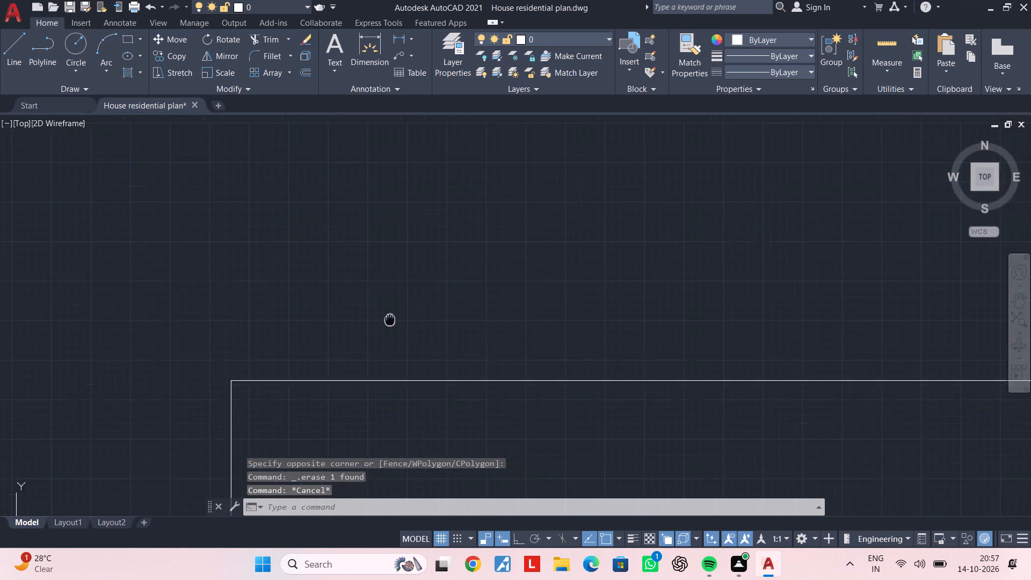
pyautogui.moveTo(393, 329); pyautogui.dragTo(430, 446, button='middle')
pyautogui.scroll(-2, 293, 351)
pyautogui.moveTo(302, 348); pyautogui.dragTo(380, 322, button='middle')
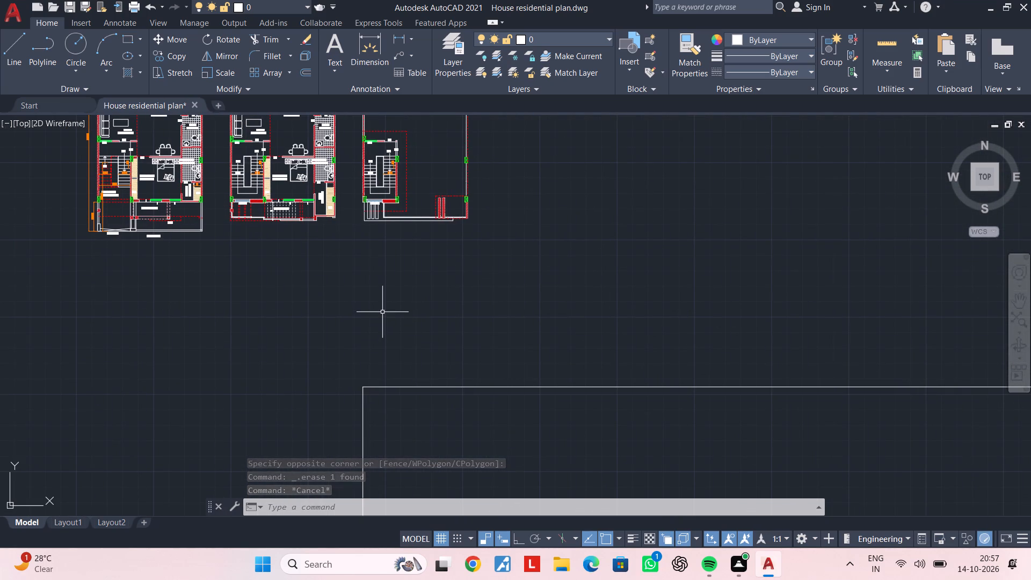
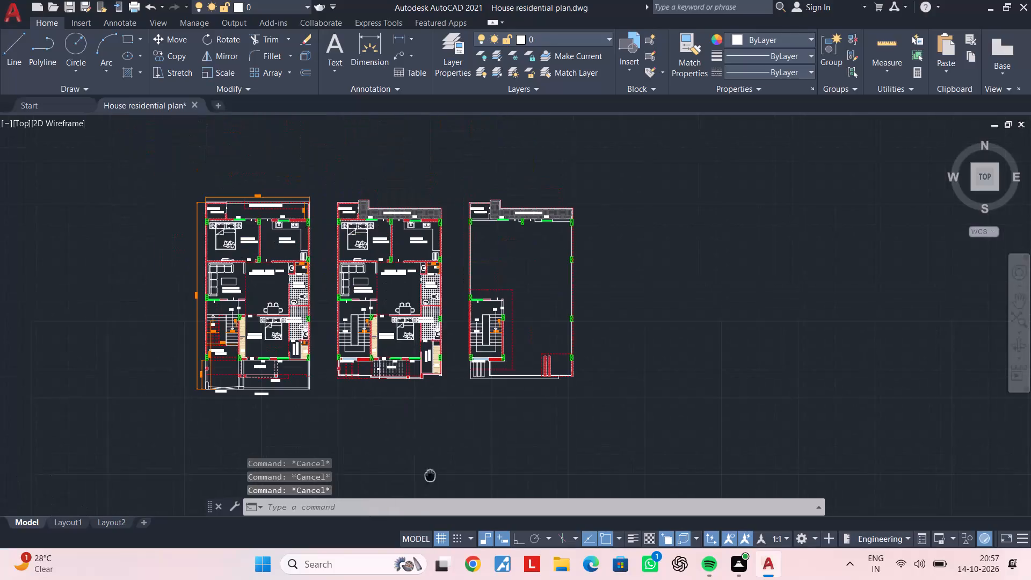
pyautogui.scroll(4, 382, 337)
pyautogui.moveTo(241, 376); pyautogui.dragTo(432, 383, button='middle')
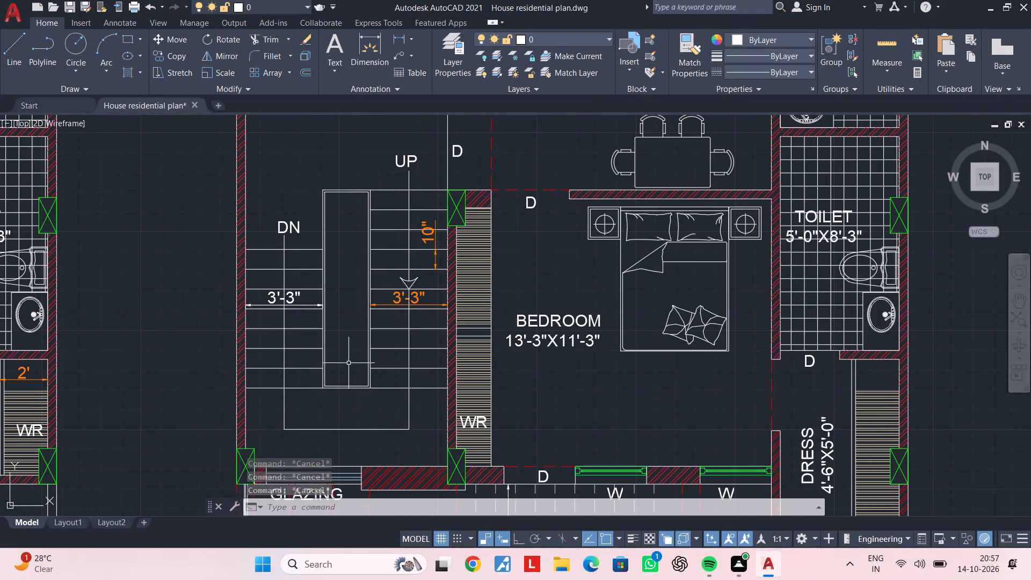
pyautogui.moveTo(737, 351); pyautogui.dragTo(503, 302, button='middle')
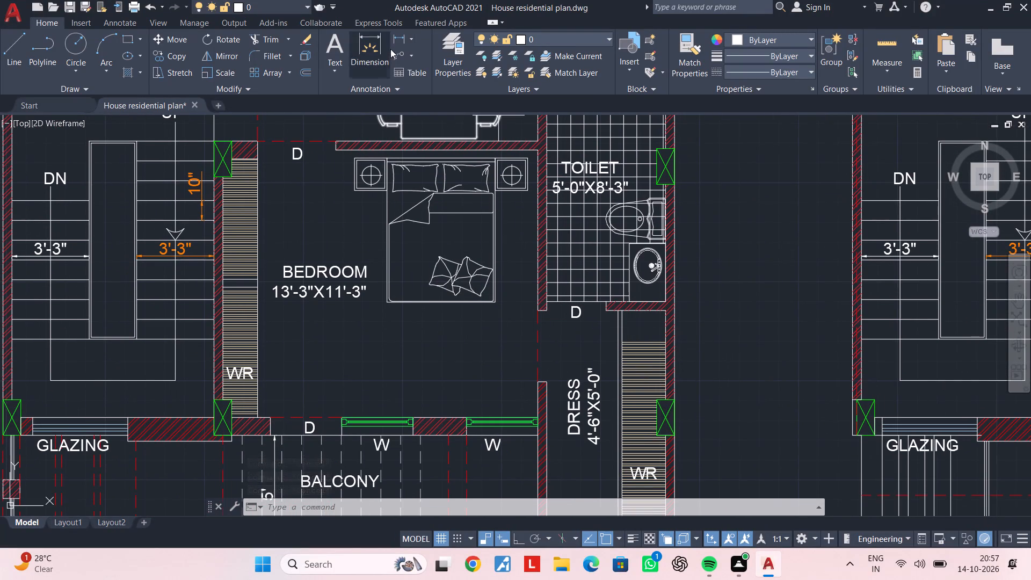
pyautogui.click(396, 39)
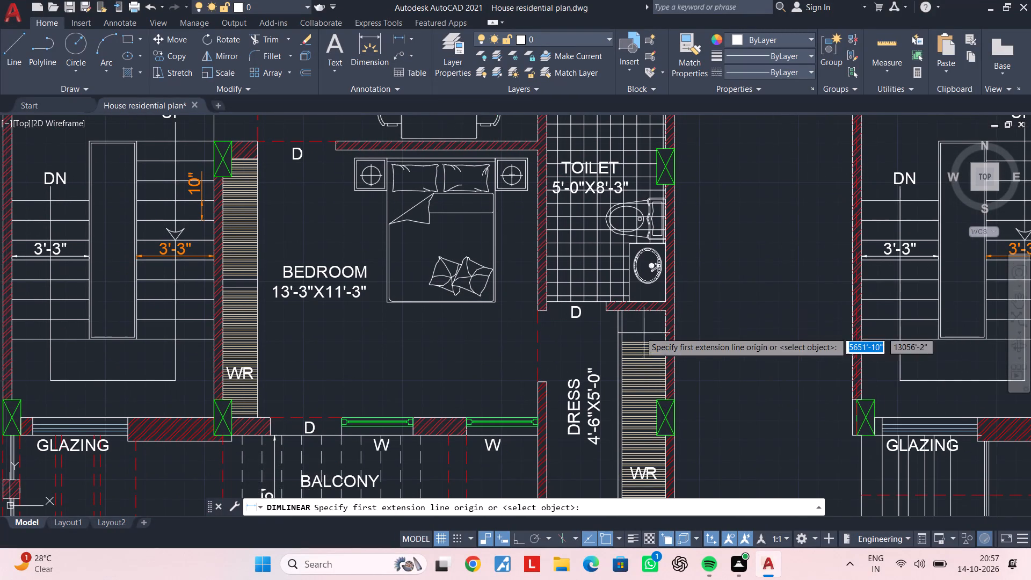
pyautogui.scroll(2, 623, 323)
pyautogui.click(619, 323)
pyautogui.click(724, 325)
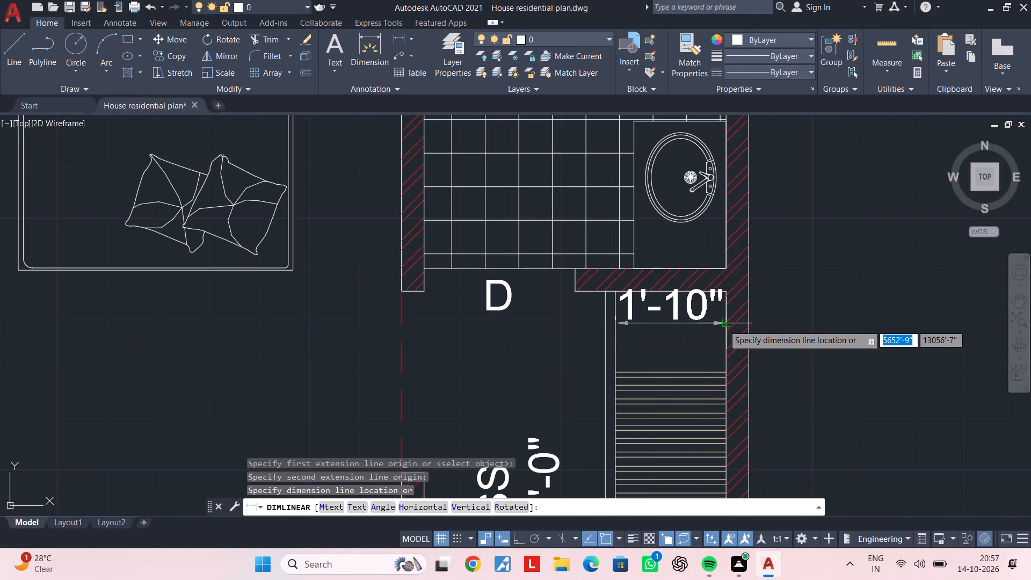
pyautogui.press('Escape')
# Add a linear dimension across the full wardrobe depth, including its front panel, in the middle plan's dress area.
pyautogui.press('space')
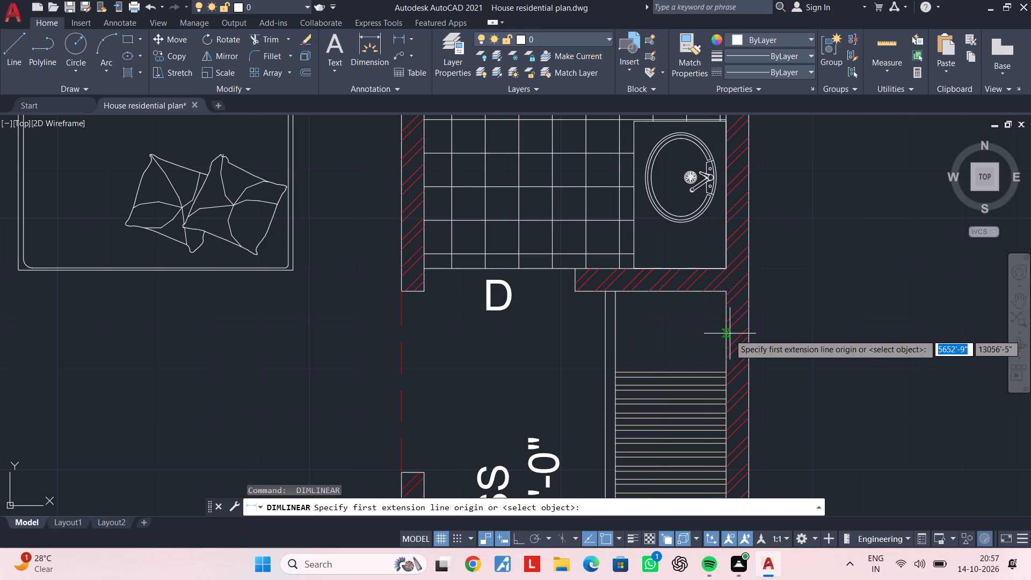
pyautogui.click(724, 336)
pyautogui.doubleClick(601, 337)
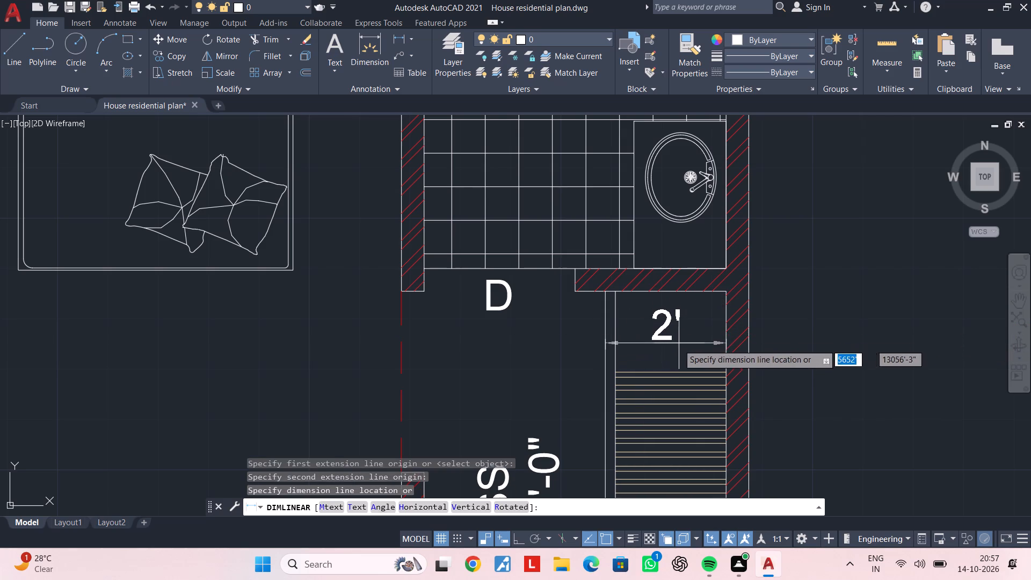
pyautogui.click(678, 348)
pyautogui.press('Escape')
# Examine the toilet fixtures and floor tile hatching in the middle plan's two toilets.
pyautogui.scroll(-2, 678, 347)
pyautogui.moveTo(678, 347); pyautogui.dragTo(696, 329, button='middle')
pyautogui.moveTo(693, 282); pyautogui.dragTo(688, 347, button='middle')
pyautogui.scroll(-2, 689, 294)
pyautogui.moveTo(691, 295); pyautogui.dragTo(694, 342, button='middle')
pyautogui.scroll(4, 692, 339)
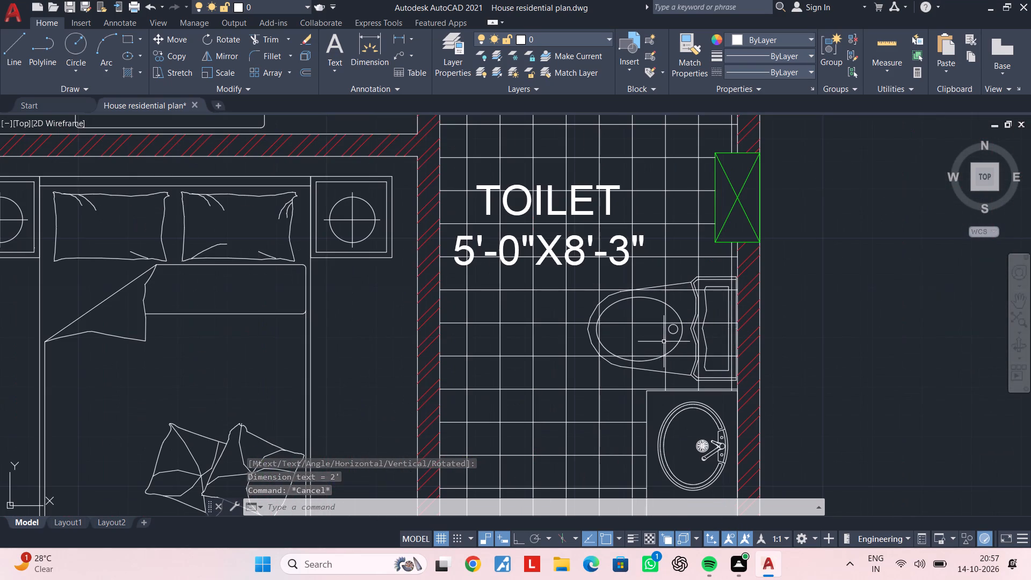
pyautogui.click(664, 342)
pyautogui.press('Escape')
pyautogui.press('Escape')
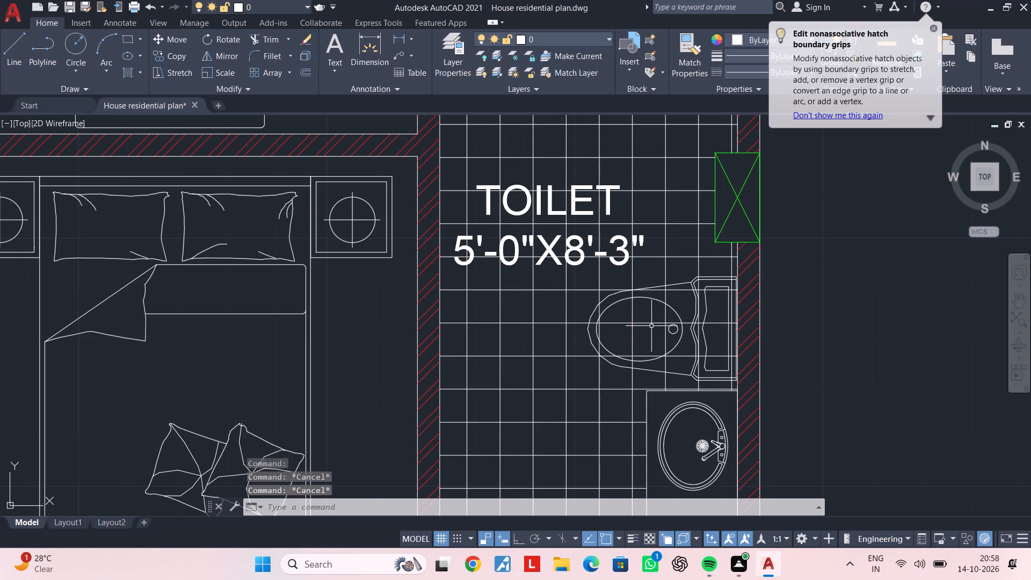
pyautogui.click(651, 323)
pyautogui.press('Escape')
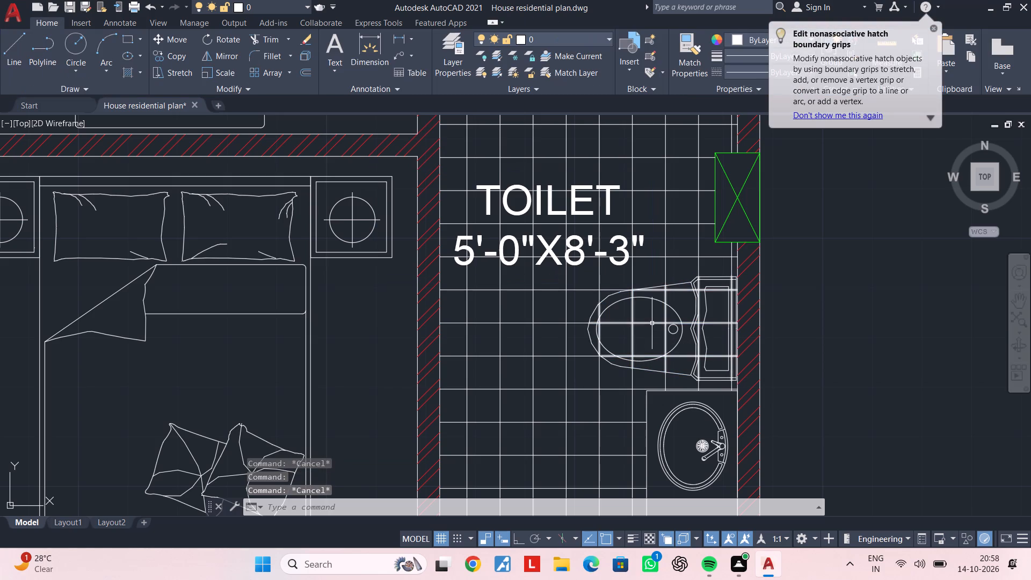
pyautogui.click(652, 323)
pyautogui.press('Escape')
pyautogui.scroll(-3, 652, 323)
pyautogui.moveTo(653, 323); pyautogui.dragTo(675, 398, button='middle')
pyautogui.moveTo(671, 361); pyautogui.dragTo(679, 389, button='middle')
pyautogui.moveTo(672, 387); pyautogui.dragTo(671, 344, button='middle')
pyautogui.click(671, 312)
pyautogui.press('Escape')
pyautogui.press('Escape')
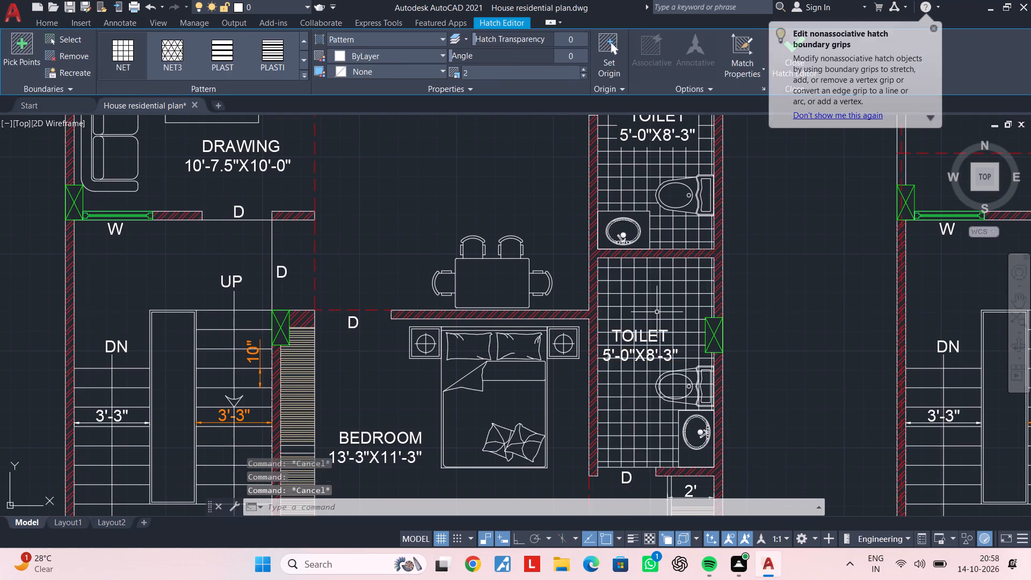
# Look over the toilets, dining lounge and neighbouring floor plans for missing details.
pyautogui.scroll(-2, 657, 312)
pyautogui.moveTo(657, 317); pyautogui.dragTo(657, 324, button='middle')
pyautogui.scroll(3, 650, 221)
pyautogui.scroll(-2, 654, 247)
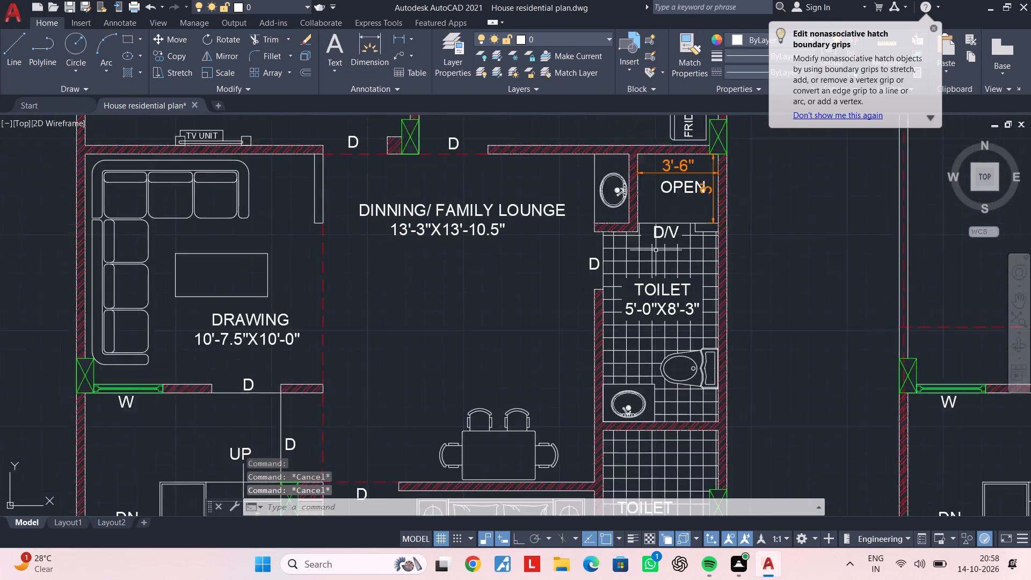
pyautogui.scroll(-1, 656, 250)
pyautogui.moveTo(660, 268); pyautogui.dragTo(662, 291, button='middle')
pyautogui.scroll(3, 667, 273)
pyautogui.scroll(-2, 627, 297)
pyautogui.moveTo(627, 296); pyautogui.dragTo(714, 254, button='middle')
pyautogui.scroll(-2, 685, 270)
pyautogui.moveTo(685, 270); pyautogui.dragTo(699, 228, button='middle')
pyautogui.scroll(2, 710, 166)
pyautogui.scroll(3, 722, 245)
pyautogui.scroll(-5, 722, 245)
pyautogui.moveTo(597, 265); pyautogui.dragTo(719, 263, button='middle')
pyautogui.scroll(3, 625, 234)
pyautogui.scroll(-3, 669, 262)
pyautogui.moveTo(706, 269); pyautogui.dragTo(469, 270, button='middle')
pyautogui.scroll(3, 598, 254)
pyautogui.scroll(-3, 635, 257)
pyautogui.scroll(1, 638, 250)
pyautogui.moveTo(640, 244); pyautogui.dragTo(641, 192, button='middle')
pyautogui.scroll(-1, 645, 291)
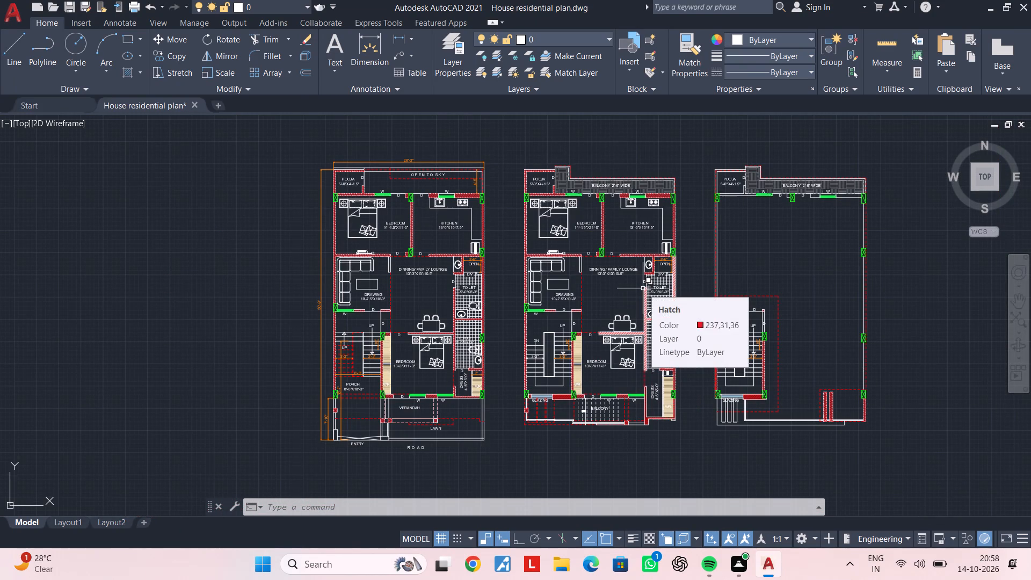
# Examine the middle plan from the balcony and kitchen through the dining lounge to the staircase and lower bedroom.
pyautogui.scroll(3, 635, 192)
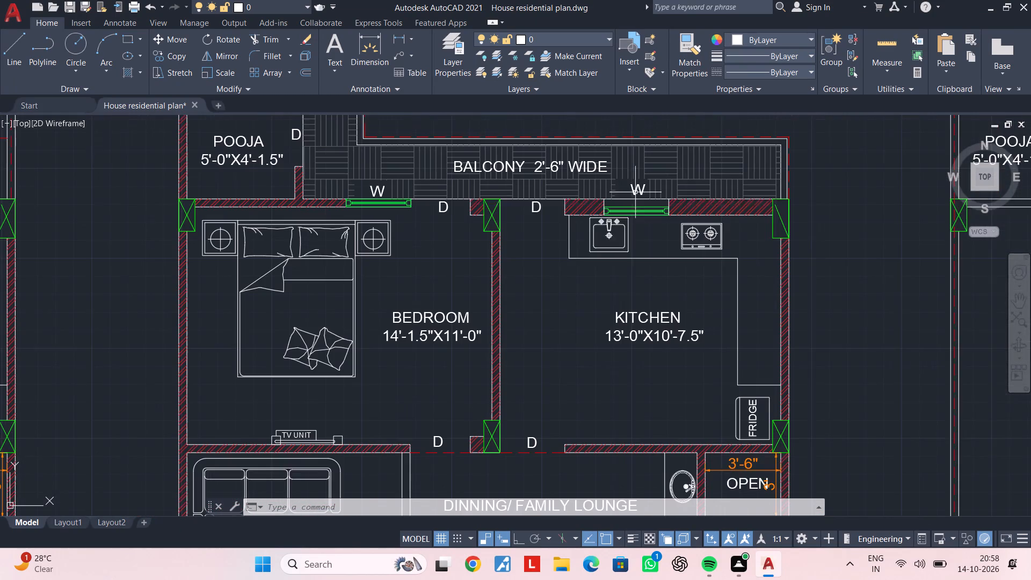
pyautogui.moveTo(601, 237); pyautogui.dragTo(630, 212, button='middle')
pyautogui.moveTo(546, 304); pyautogui.dragTo(543, 170, button='middle')
pyautogui.moveTo(597, 303); pyautogui.dragTo(602, 274, button='middle')
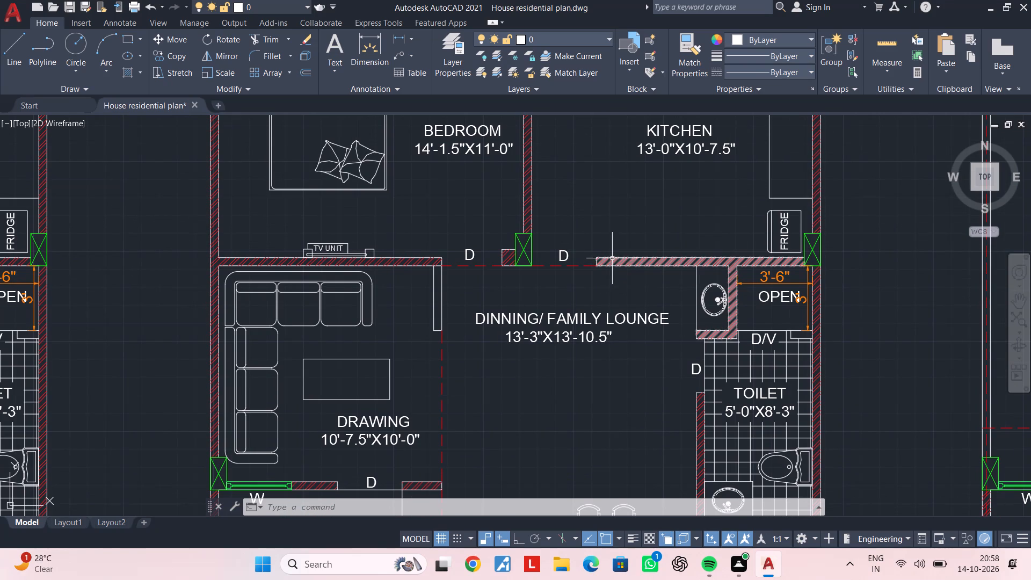
pyautogui.scroll(1, 619, 293)
pyautogui.moveTo(622, 286); pyautogui.dragTo(643, 230, button='middle')
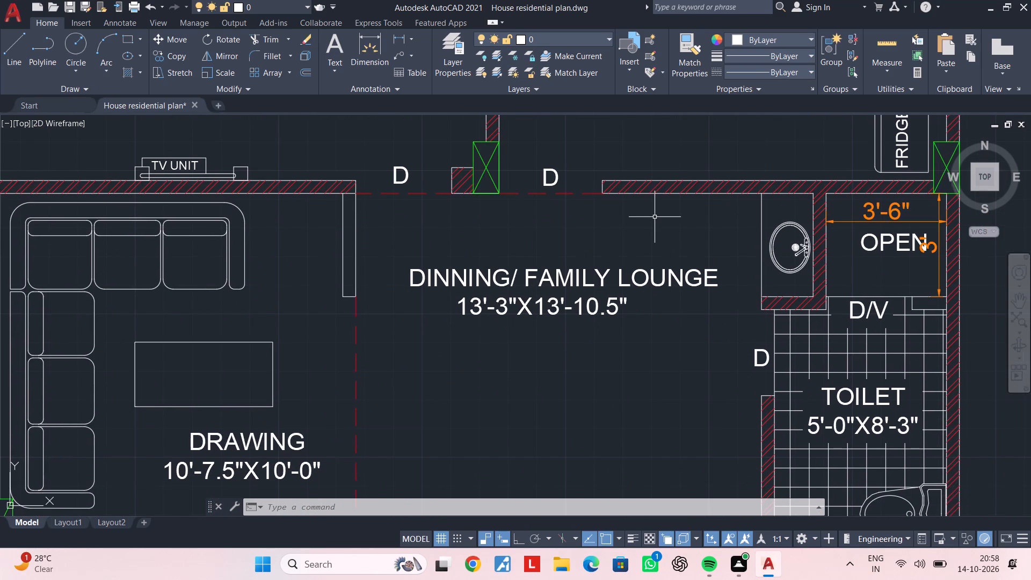
pyautogui.moveTo(650, 353); pyautogui.dragTo(680, 149, button='middle')
pyautogui.scroll(-1, 650, 342)
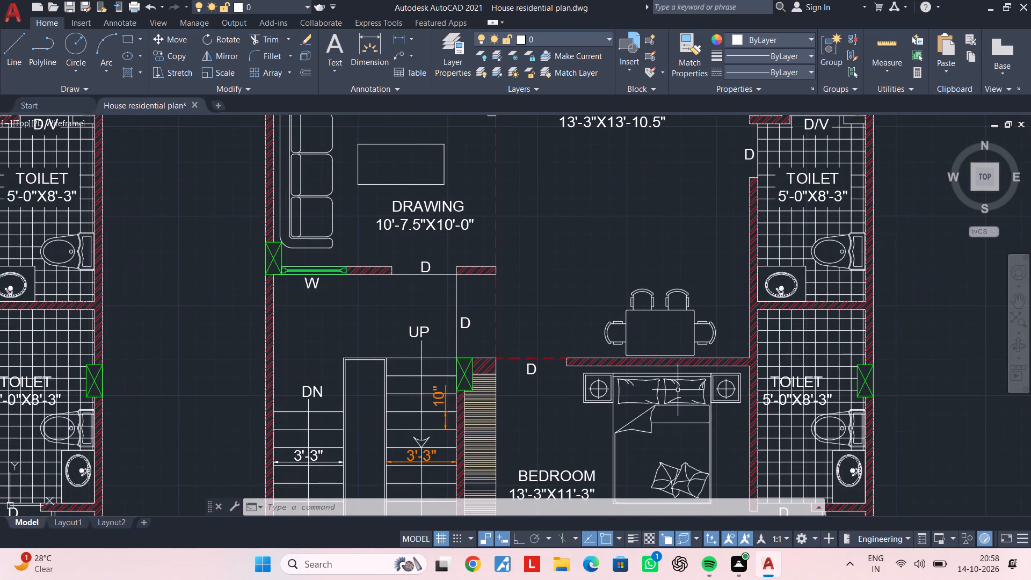
pyautogui.moveTo(678, 389); pyautogui.dragTo(683, 306, button='middle')
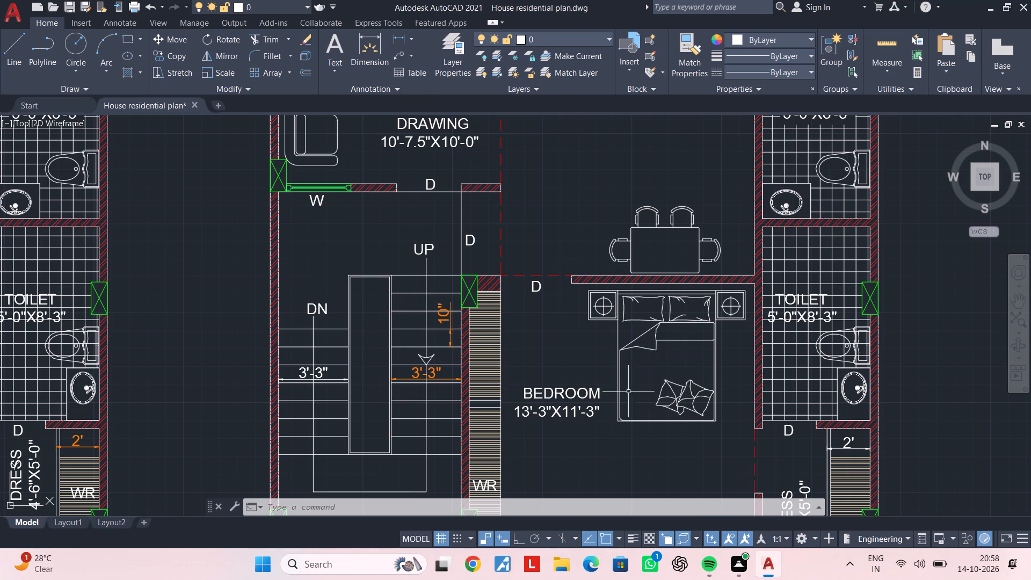
pyautogui.moveTo(628, 392); pyautogui.dragTo(665, 330, button='middle')
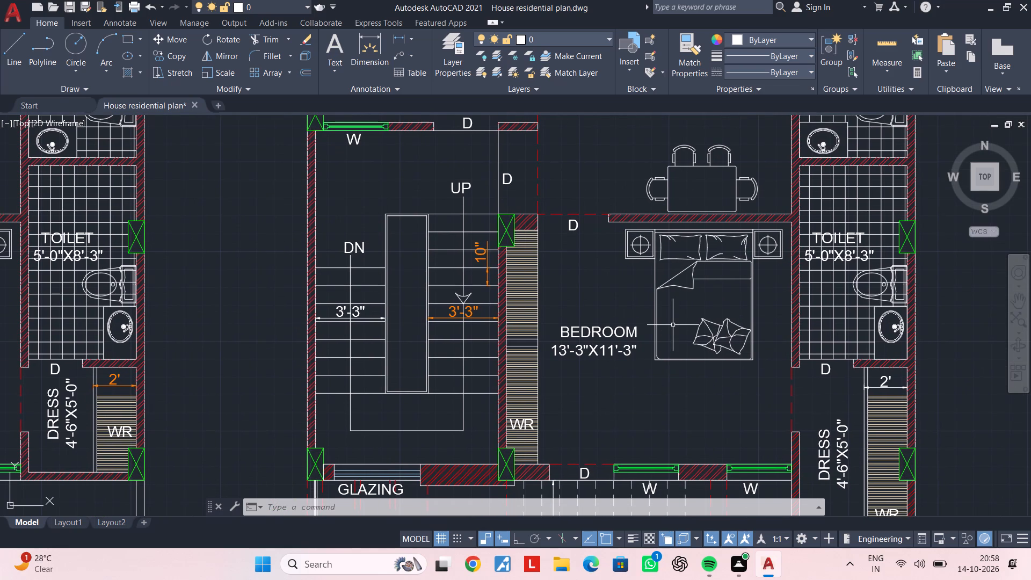
pyautogui.press('Escape')
pyautogui.press('Escape')
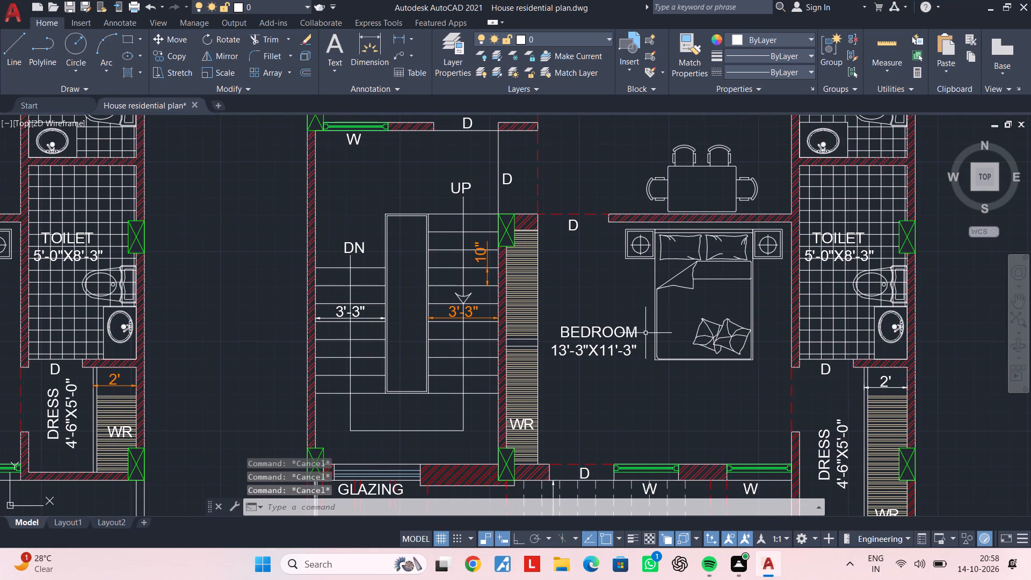
# Draw a diagonal line across the middle plan's stairwell from its upper-left inner corner to its lower-right inner corner.
pyautogui.press('l')
pyautogui.press('space')
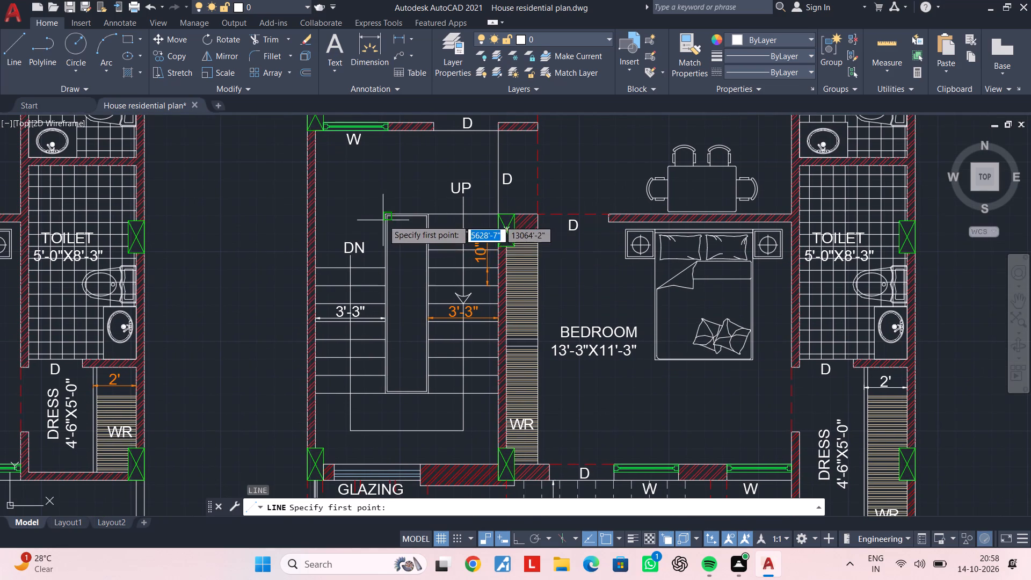
pyautogui.scroll(3, 382, 220)
pyautogui.click(394, 205)
pyautogui.moveTo(451, 373); pyautogui.dragTo(452, 144, button='middle')
pyautogui.scroll(-1, 477, 295)
pyautogui.moveTo(480, 310); pyautogui.dragTo(482, 153, button='middle')
pyautogui.scroll(3, 515, 393)
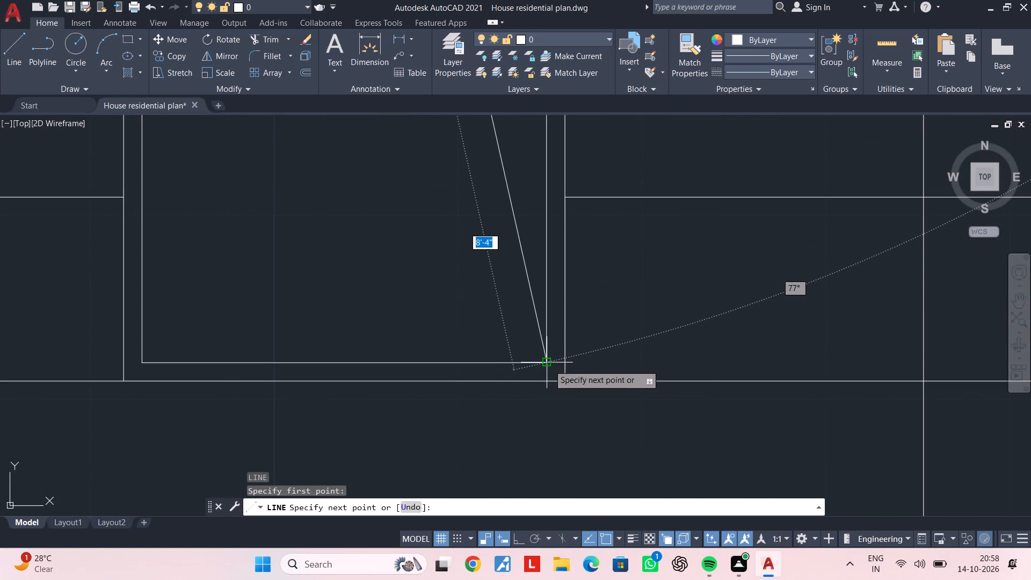
pyautogui.click(549, 365)
pyautogui.press('Escape')
pyautogui.press('Escape')
pyautogui.scroll(-3, 541, 272)
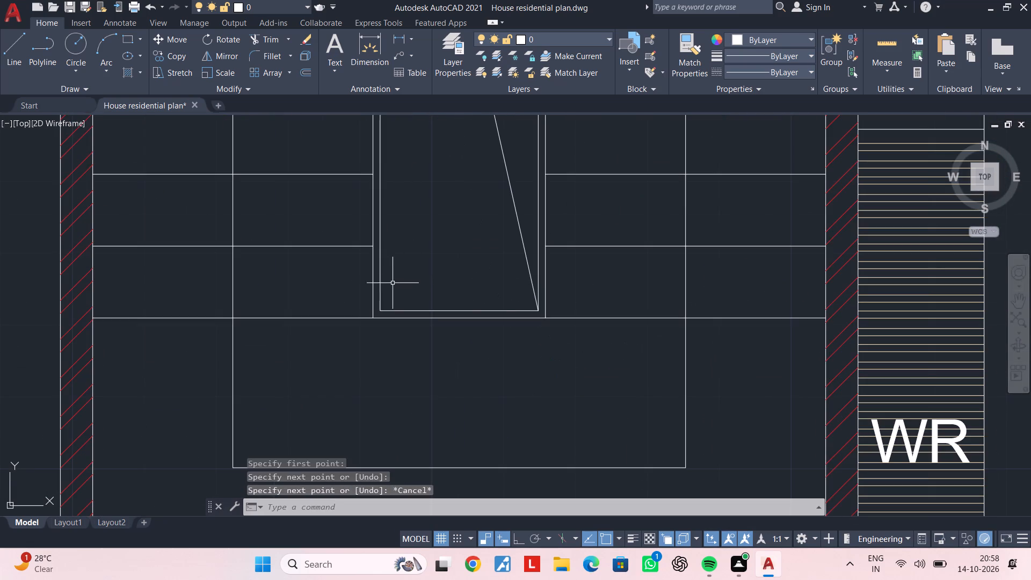
# Draw the opposite diagonal in the middle plan's stairwell, from its lower-left inner corner to its upper-right inner corner.
pyautogui.press('space')
pyautogui.click(381, 308)
pyautogui.scroll(-1, 440, 210)
pyautogui.moveTo(446, 211); pyautogui.dragTo(422, 353, button='middle')
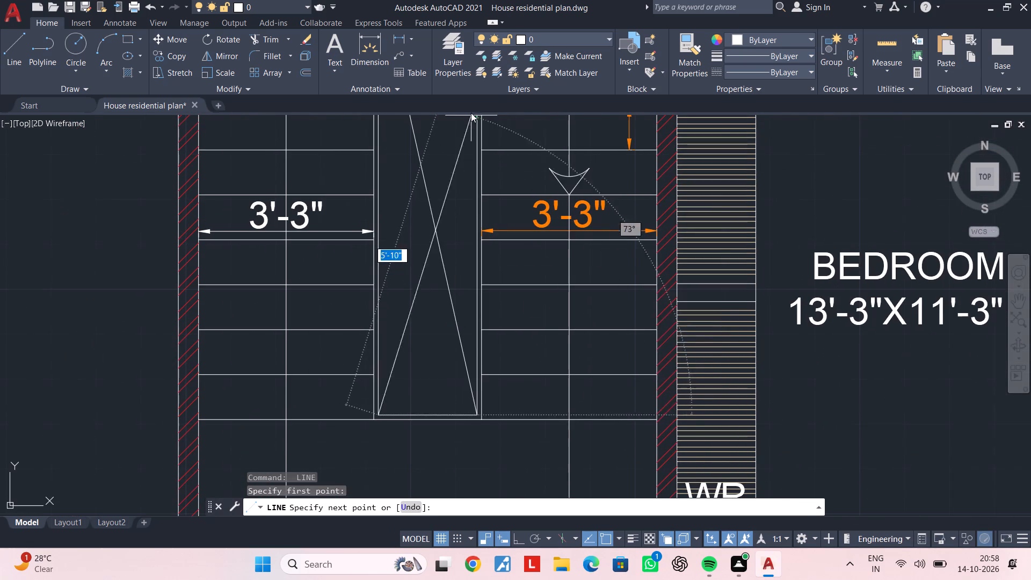
pyautogui.moveTo(471, 113); pyautogui.dragTo(460, 316, button='middle')
pyautogui.moveTo(460, 171); pyautogui.dragTo(465, 366, button='middle')
pyautogui.scroll(3, 474, 175)
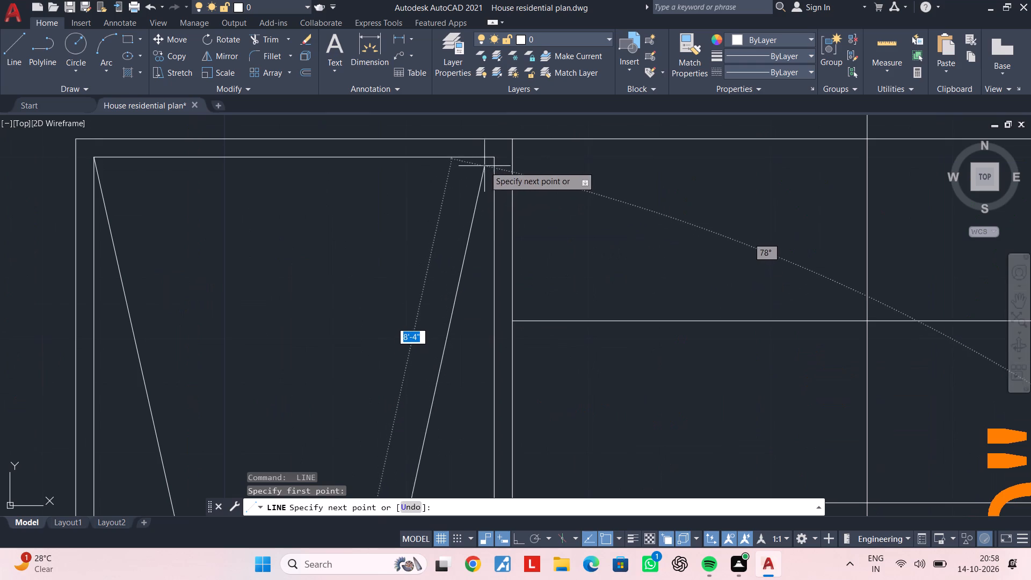
pyautogui.click(495, 158)
pyautogui.press('Escape')
pyautogui.press('Escape')
pyautogui.press('Escape')
pyautogui.press('Escape')
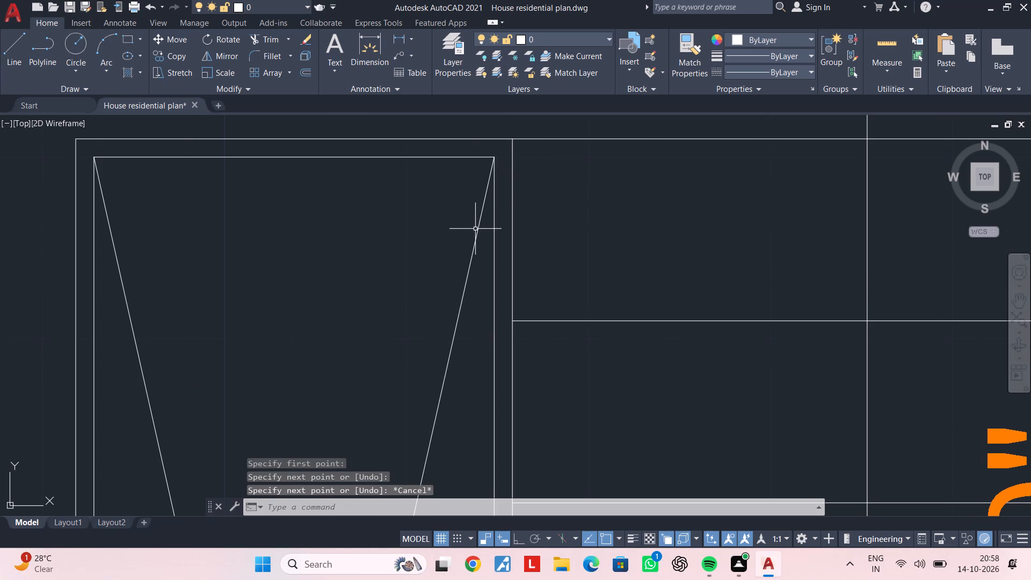
# Draw a diagonal line in the rightmost plan's stairwell from its upper-right inner corner to its lower-left inner corner.
pyautogui.scroll(-7, 485, 251)
pyautogui.moveTo(582, 289); pyautogui.dragTo(336, 233, button='middle')
pyautogui.scroll(3, 551, 251)
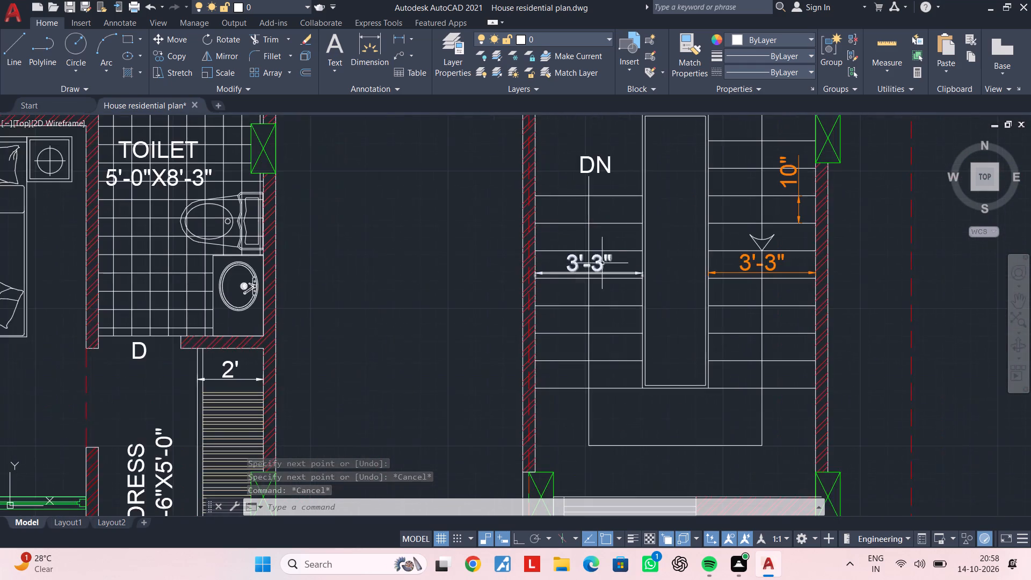
pyautogui.moveTo(638, 242); pyautogui.dragTo(521, 300, button='middle')
pyautogui.press('space')
pyautogui.scroll(2, 604, 179)
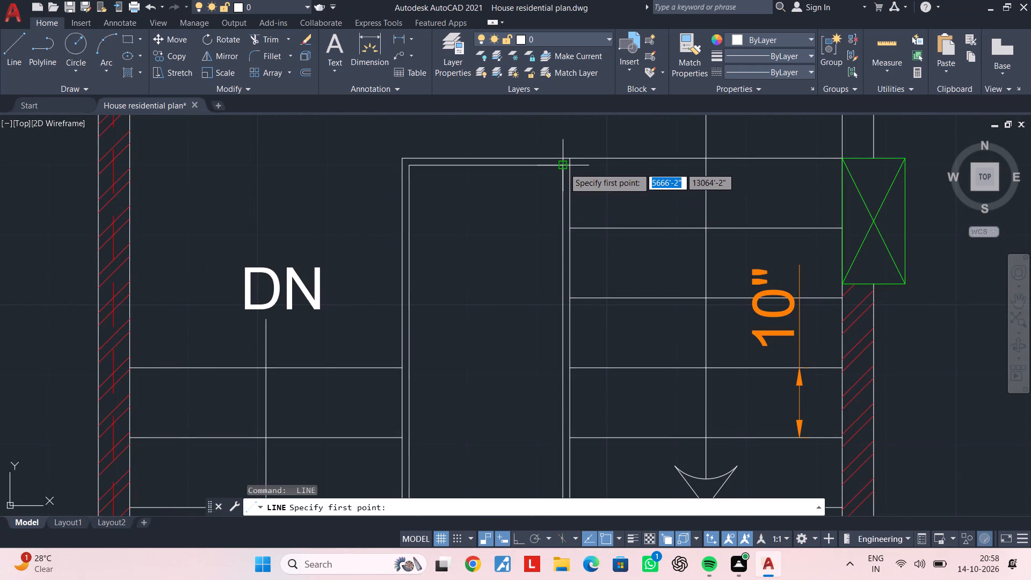
pyautogui.click(564, 168)
pyautogui.moveTo(491, 346); pyautogui.dragTo(550, 160, button='middle')
pyautogui.scroll(-1, 514, 309)
pyautogui.moveTo(513, 313); pyautogui.dragTo(521, 198, button='middle')
pyautogui.scroll(2, 500, 352)
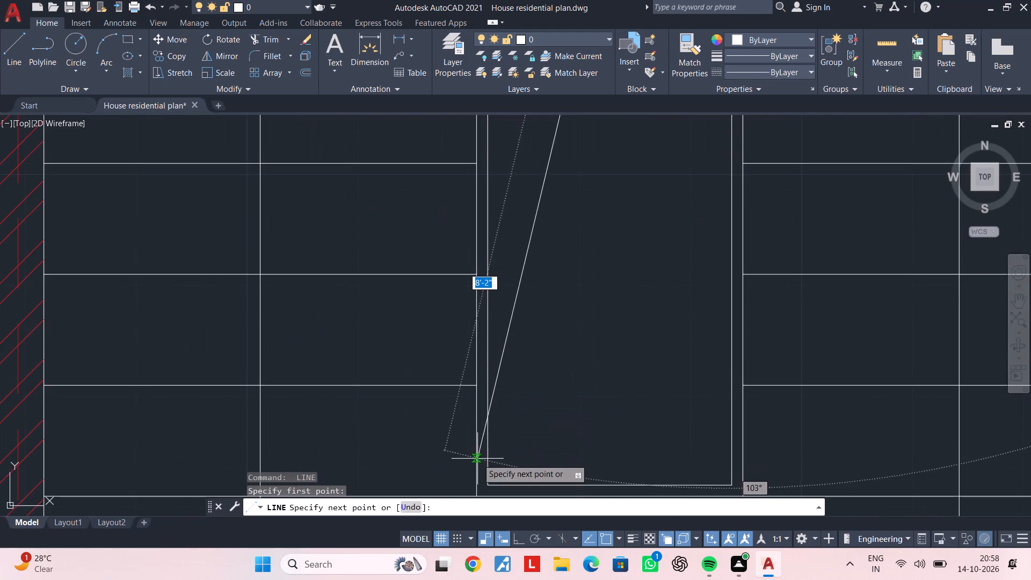
pyautogui.click(485, 489)
pyautogui.press('Escape')
pyautogui.press('Escape')
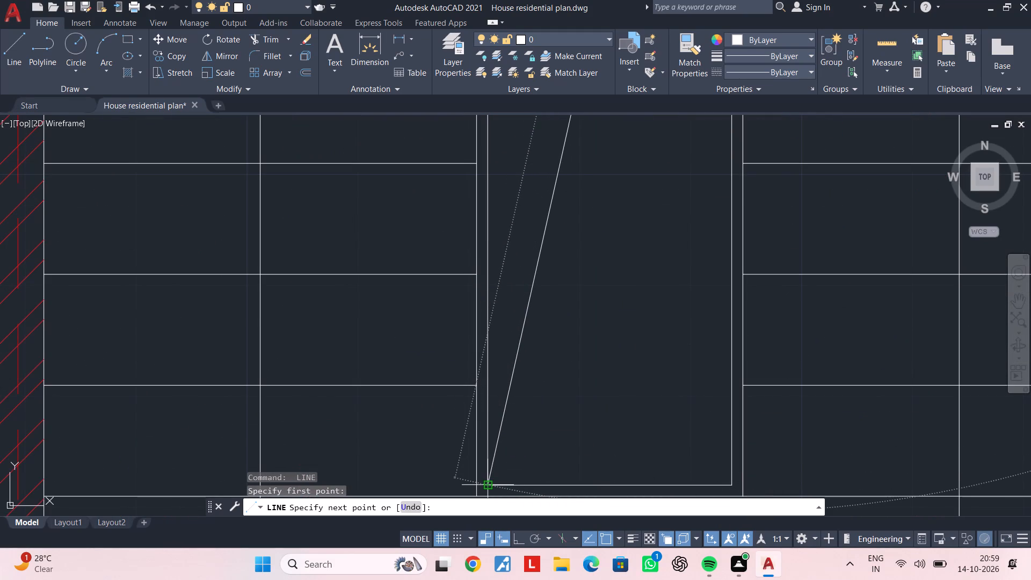
pyautogui.press('Escape')
pyautogui.press('Escape')
# Draw the opposite diagonal in the rightmost plan's stairwell, from its upper-left inner corner to its lower-right inner corner.
pyautogui.scroll(-3, 582, 323)
pyautogui.moveTo(583, 346); pyautogui.dragTo(557, 390, button='middle')
pyautogui.moveTo(540, 277); pyautogui.dragTo(527, 361, button='middle')
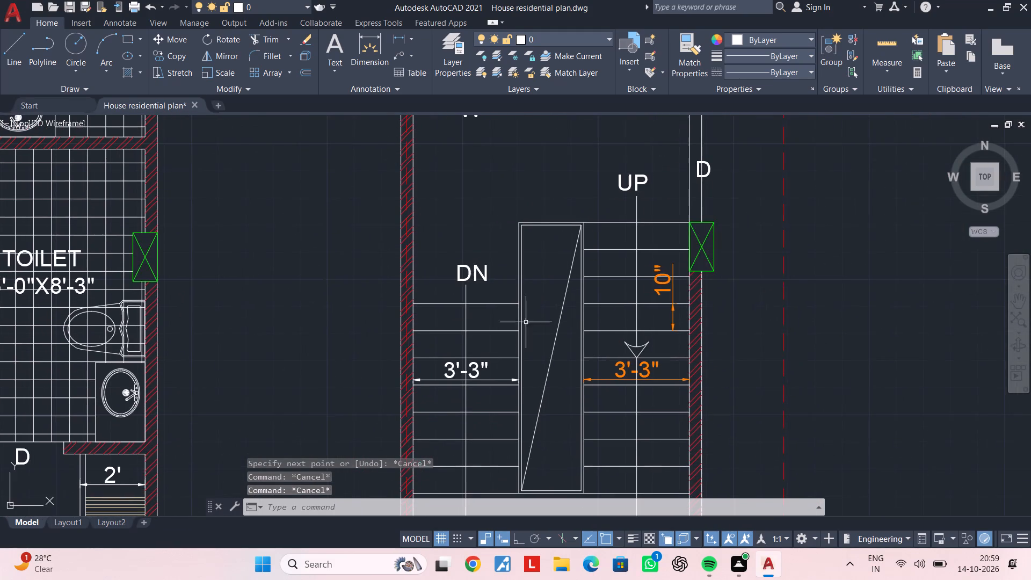
pyautogui.press('space')
pyautogui.scroll(3, 515, 226)
pyautogui.click(532, 233)
pyautogui.scroll(-2, 607, 337)
pyautogui.moveTo(607, 339); pyautogui.dragTo(530, 154, button='middle')
pyautogui.moveTo(566, 348); pyautogui.dragTo(526, 161, button='middle')
pyautogui.scroll(3, 550, 355)
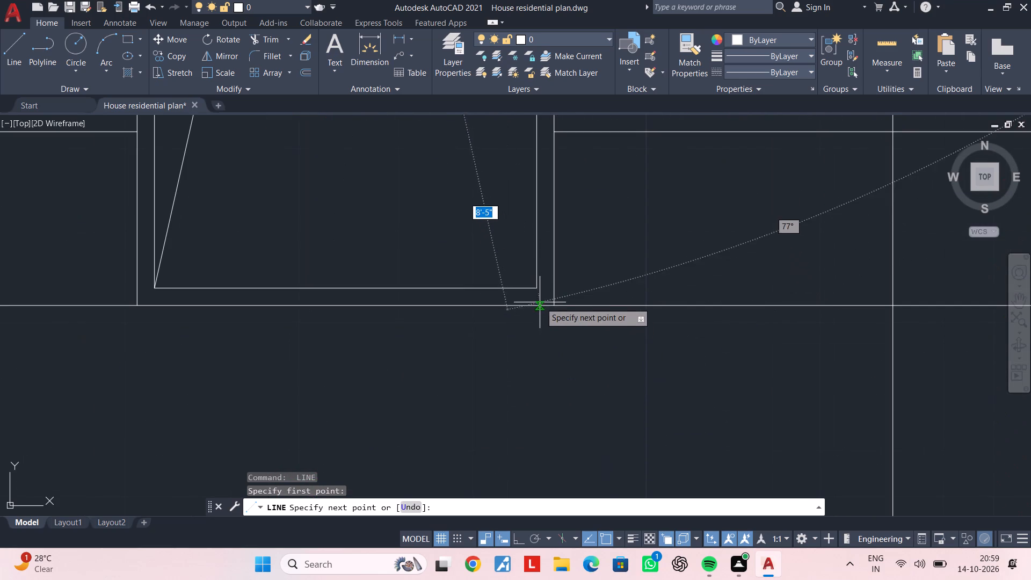
pyautogui.click(534, 290)
pyautogui.press('Escape')
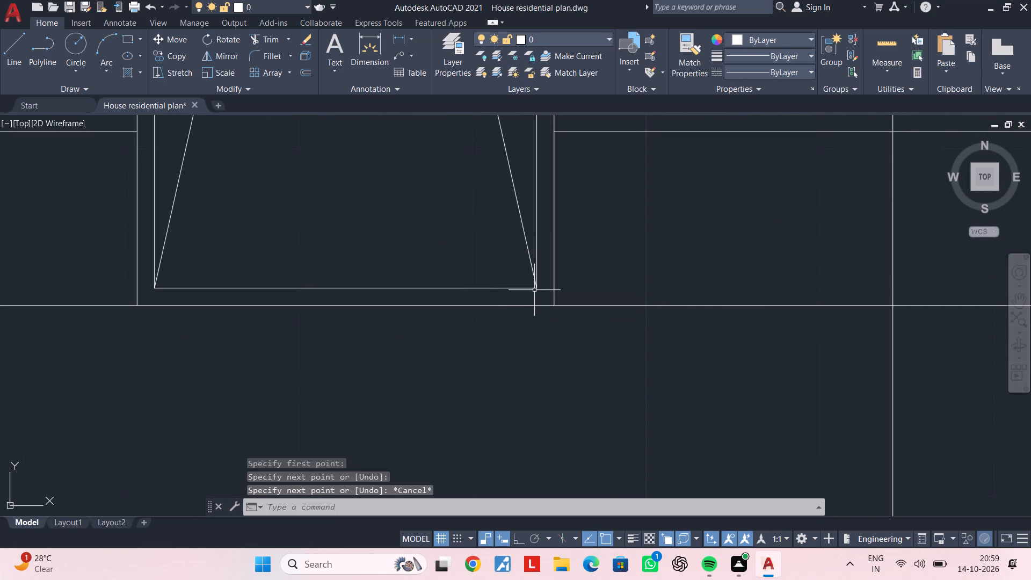
pyautogui.press('Escape')
pyautogui.press('Escape')
# Check the crossed diagonals in the rightmost plan's stairwell against the other floor plans.
pyautogui.scroll(-2, 490, 307)
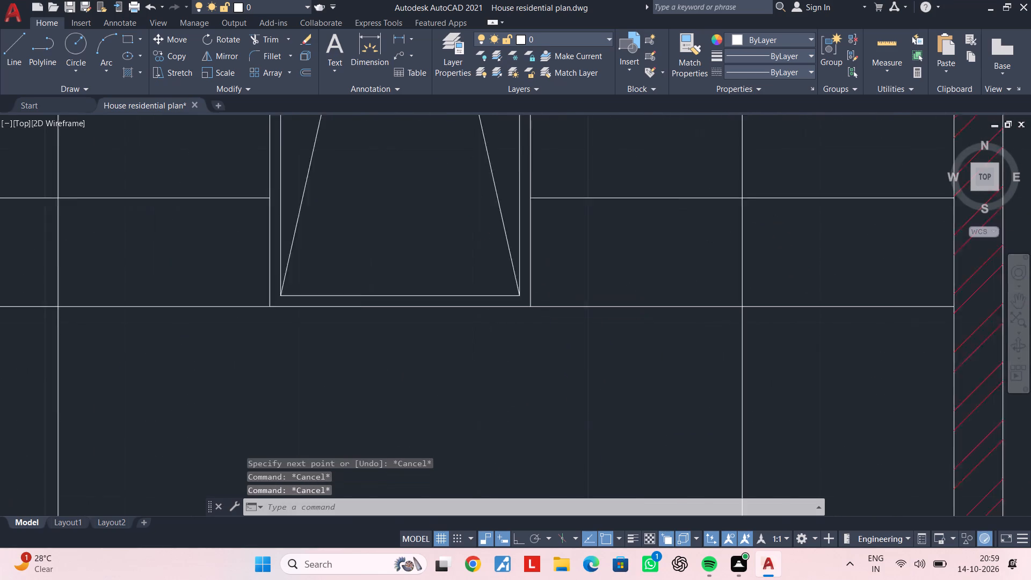
pyautogui.scroll(-1, 490, 307)
pyautogui.scroll(-2, 524, 258)
pyautogui.moveTo(527, 269); pyautogui.dragTo(514, 361, button='middle')
pyautogui.press('Escape')
pyautogui.scroll(3, 488, 272)
pyautogui.click(491, 293)
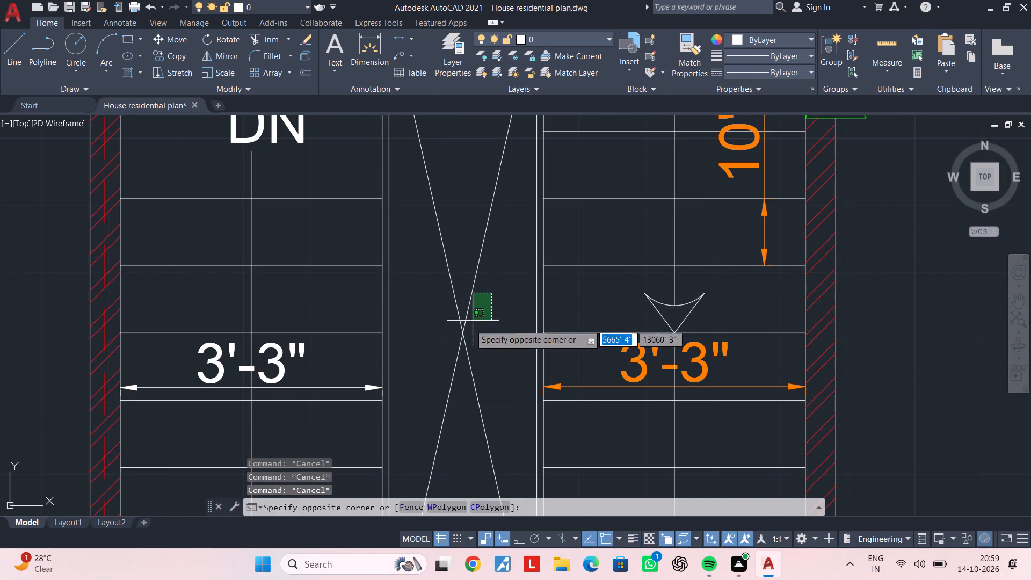
pyautogui.click(452, 351)
pyautogui.press('Escape')
pyautogui.scroll(-4, 451, 351)
pyautogui.moveTo(451, 351); pyautogui.dragTo(475, 337, button='middle')
pyautogui.scroll(-1, 544, 321)
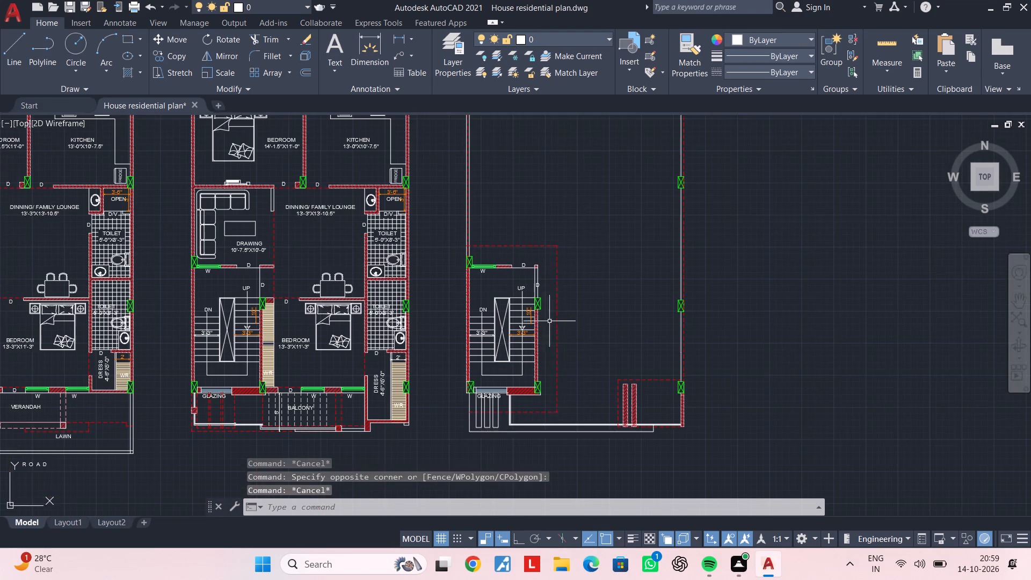
# Save the House residential plan drawing.
pyautogui.moveTo(557, 321); pyautogui.dragTo(524, 343, button='middle')
pyautogui.hotkey('ctrl', 's')
pyautogui.hotkey('ctrl', 's')
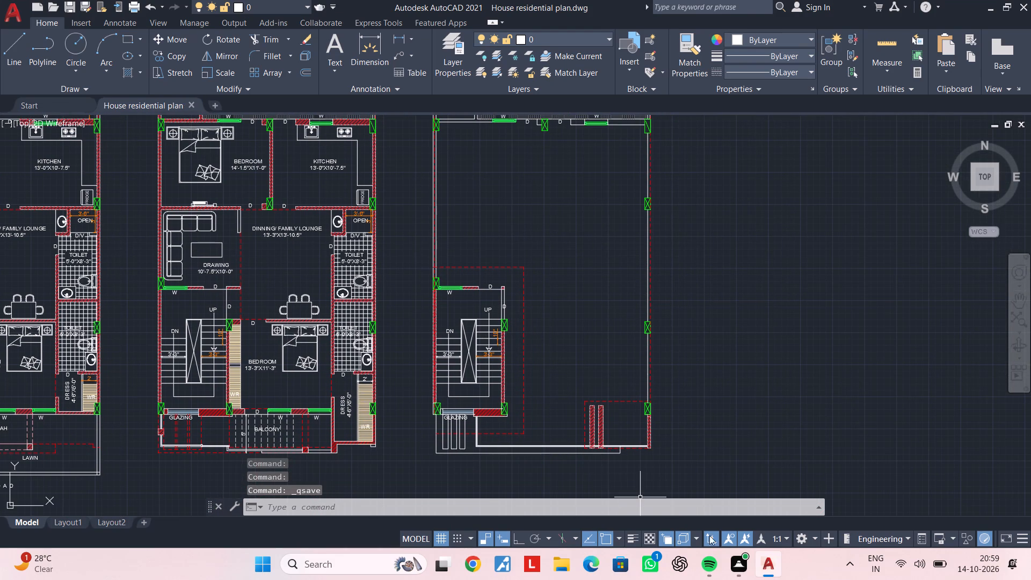
pyautogui.press('Escape')
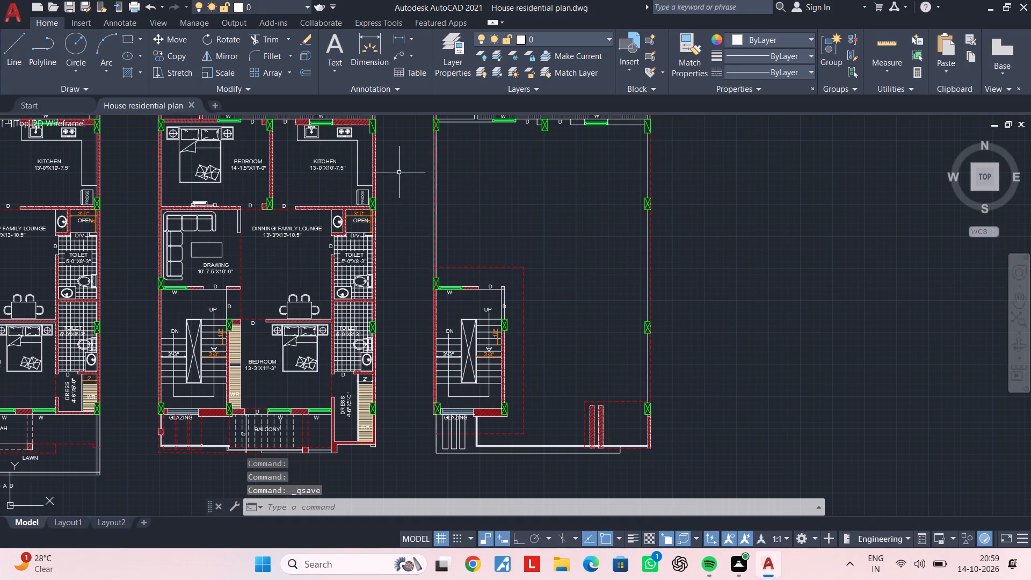
# Examine the windows and doors around the rightmost plan's staircase and the rooms of the neighbouring floor plans.
pyautogui.scroll(4, 490, 323)
pyautogui.moveTo(495, 262); pyautogui.dragTo(486, 440, button='middle')
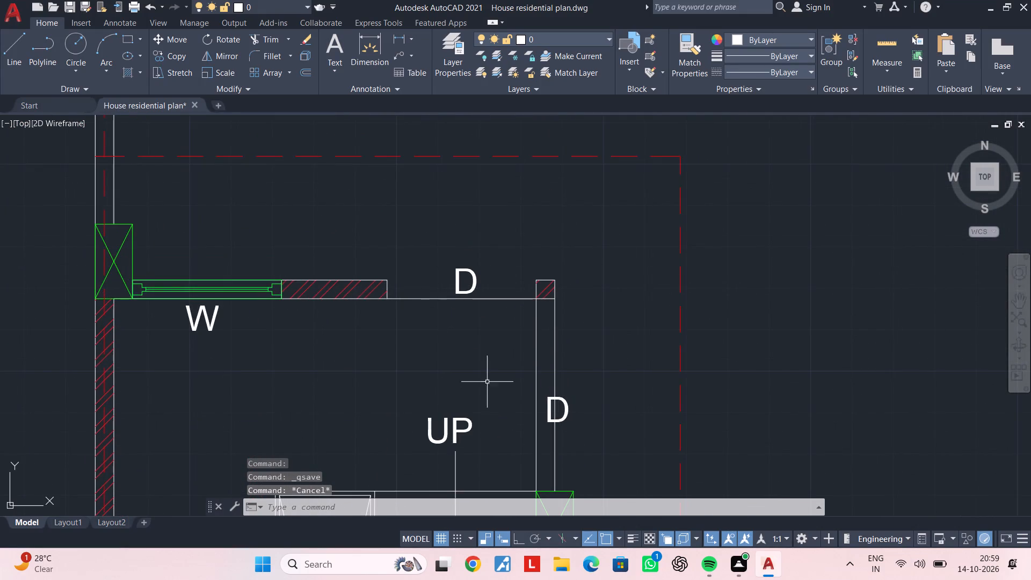
pyautogui.scroll(-1, 487, 380)
pyautogui.moveTo(487, 373); pyautogui.dragTo(472, 336, button='middle')
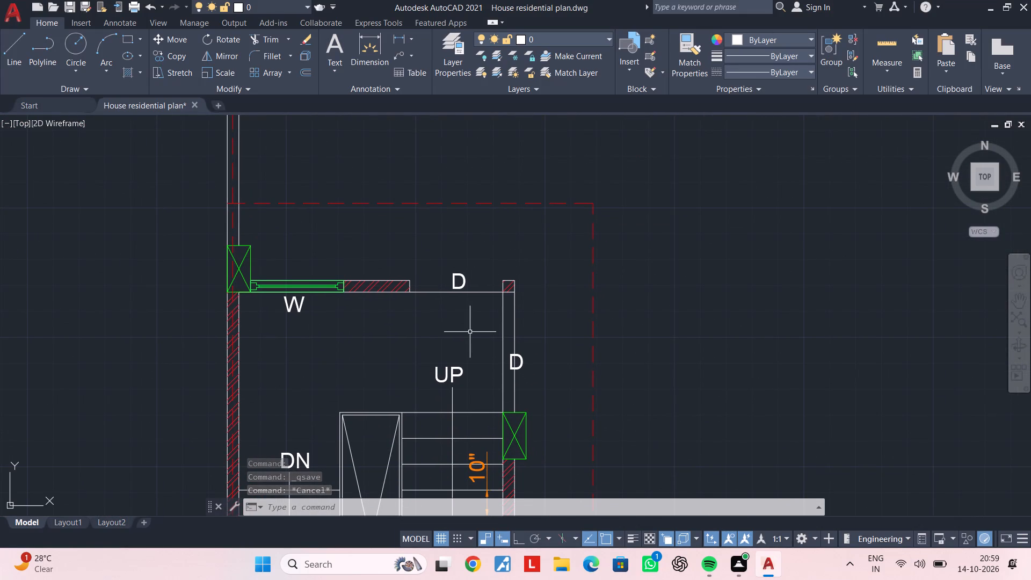
pyautogui.scroll(1, 503, 353)
pyautogui.moveTo(503, 353); pyautogui.dragTo(504, 346, button='middle')
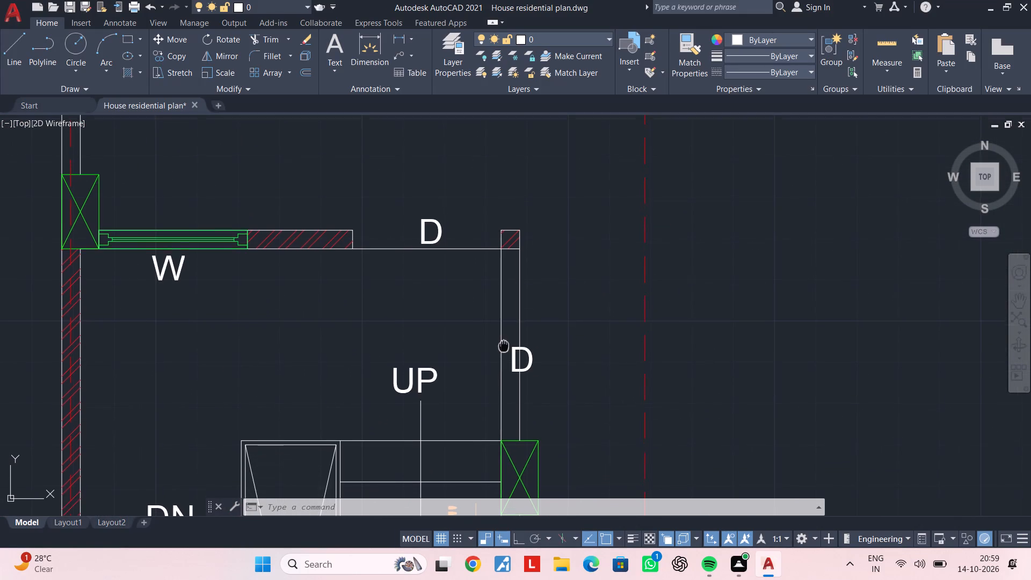
pyautogui.moveTo(504, 346); pyautogui.dragTo(504, 345, button='middle')
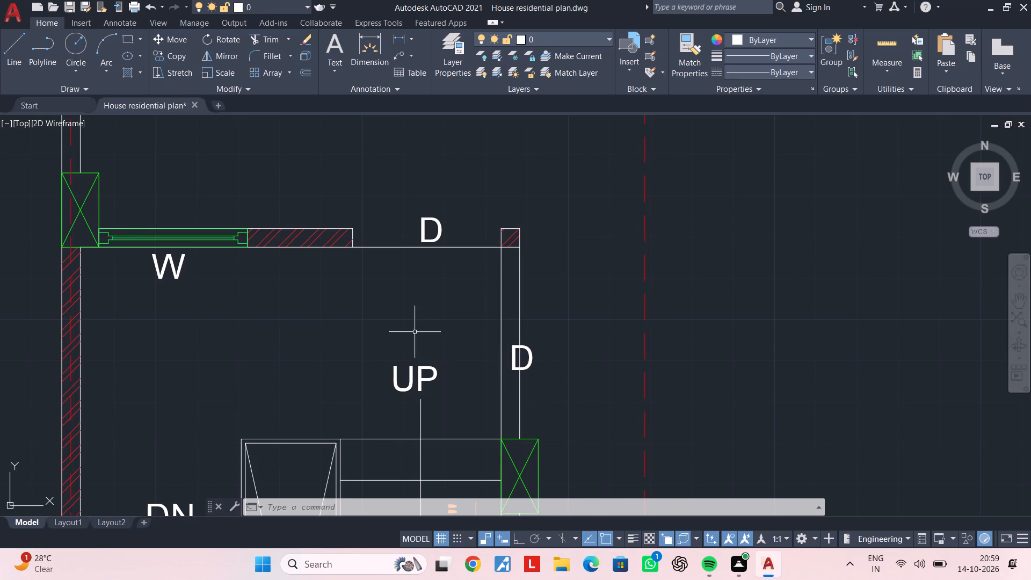
pyautogui.moveTo(472, 327); pyautogui.dragTo(544, 325, button='middle')
pyautogui.moveTo(382, 330); pyautogui.dragTo(506, 330, button='middle')
pyautogui.scroll(-1, 426, 340)
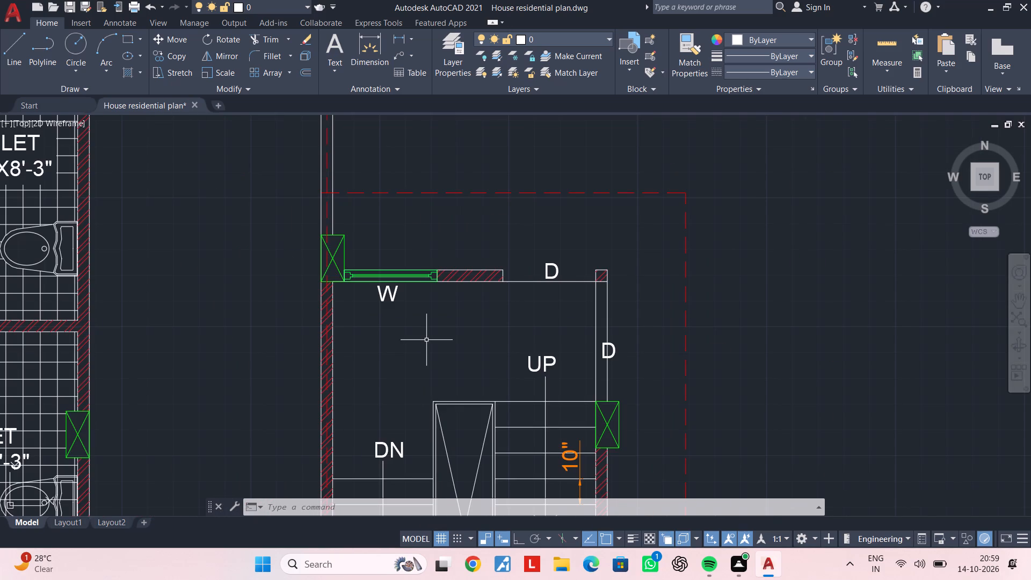
pyautogui.scroll(-1, 426, 340)
pyautogui.moveTo(426, 340); pyautogui.dragTo(733, 446, button='middle')
pyautogui.press('Escape')
pyautogui.press('Escape')
pyautogui.scroll(-1, 513, 343)
pyautogui.moveTo(524, 344); pyautogui.dragTo(672, 378, button='middle')
pyautogui.press('Escape')
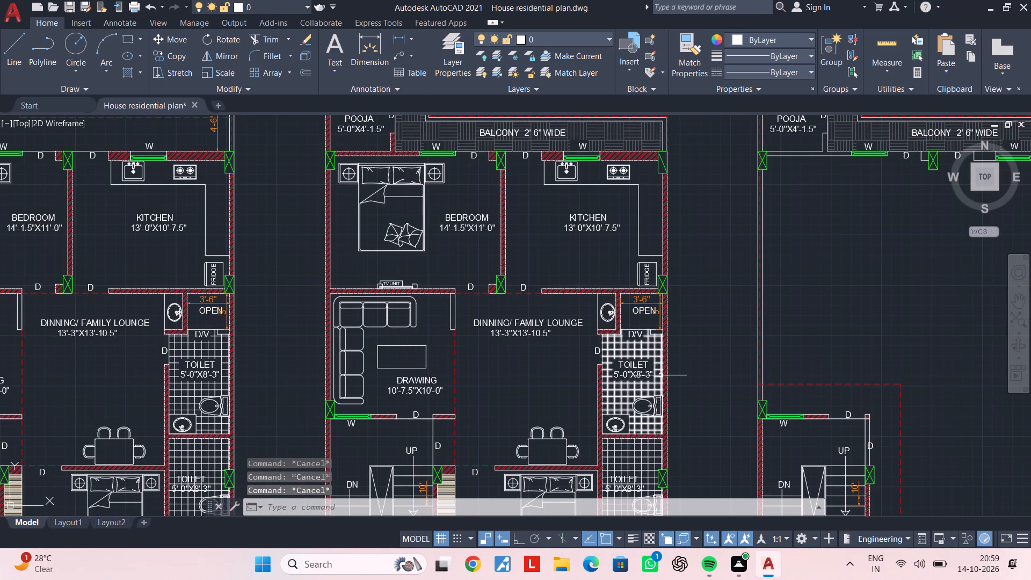
# Hatch the right frame block of the leftmost plan's bedroom window beside the Pooja with SOLID pattern in colour 205,32,39.
pyautogui.press('h')
pyautogui.press('space')
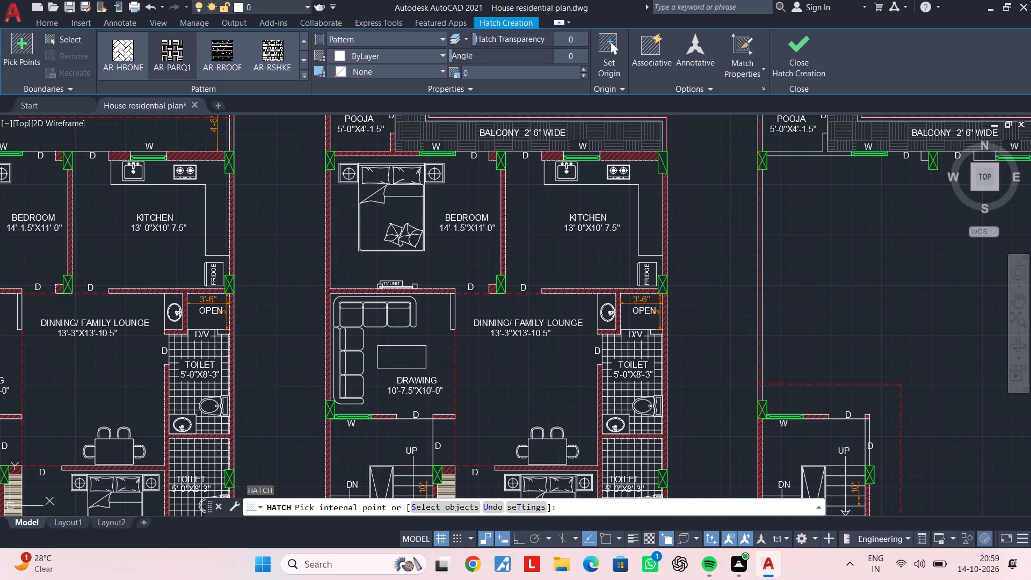
pyautogui.click(340, 57)
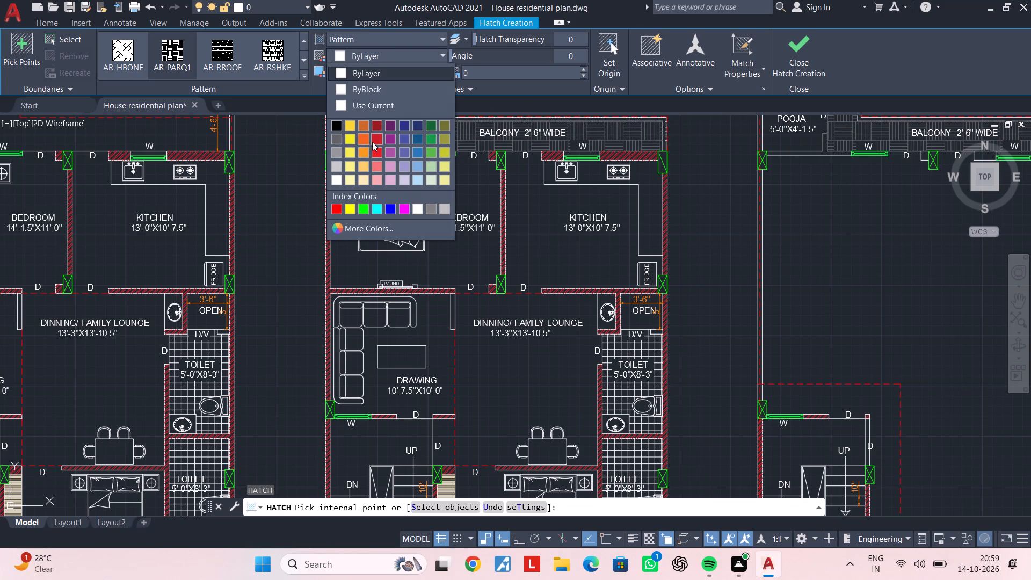
pyautogui.click(374, 142)
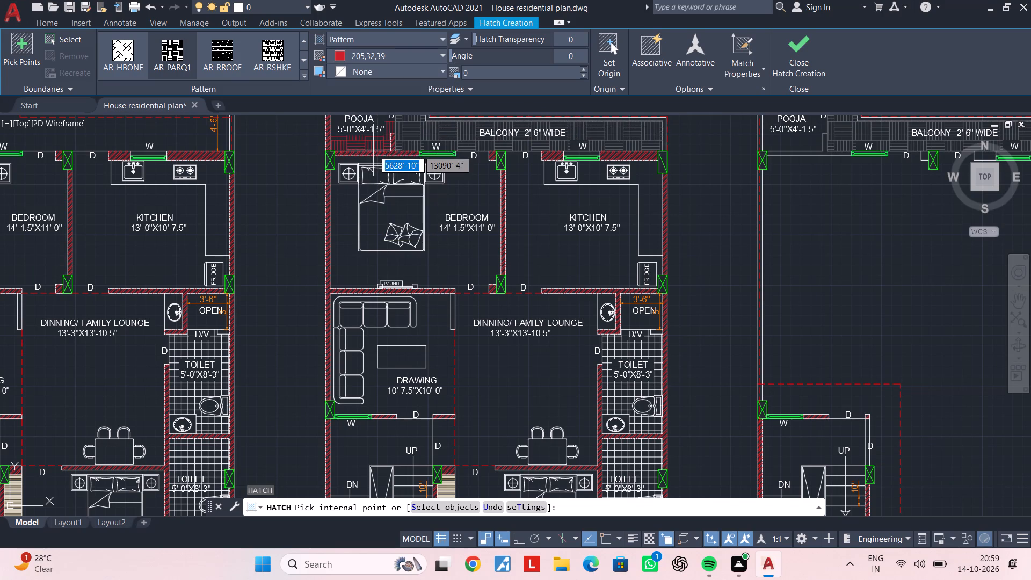
pyautogui.scroll(-3, 311, 233)
pyautogui.moveTo(219, 230); pyautogui.dragTo(380, 324, button='middle')
pyautogui.scroll(3, 368, 302)
pyautogui.scroll(1, 495, 291)
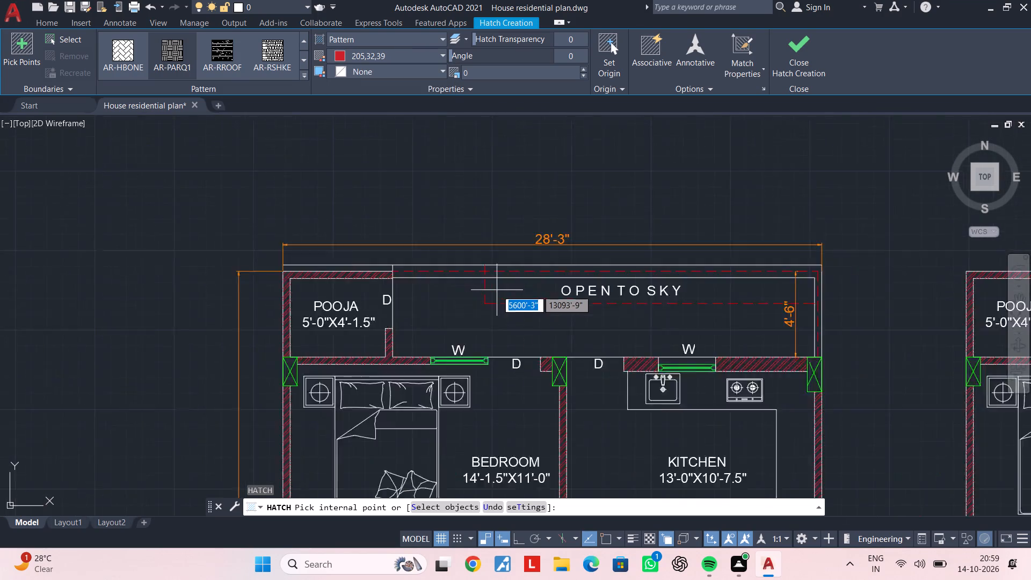
pyautogui.scroll(1, 497, 290)
pyautogui.moveTo(495, 301); pyautogui.dragTo(434, 215, button='middle')
pyautogui.scroll(3, 402, 295)
pyautogui.click(453, 348)
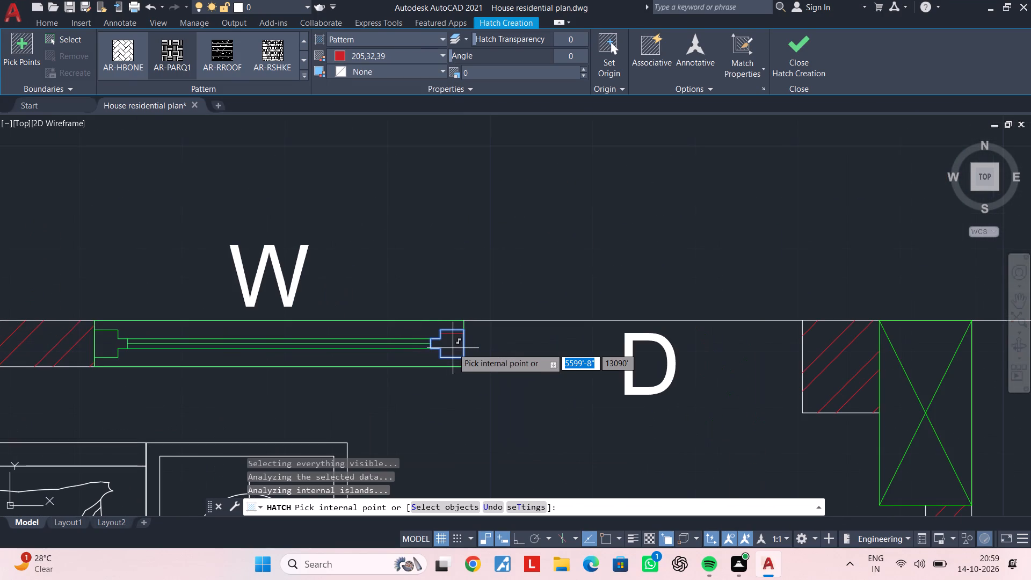
pyautogui.scroll(2, 456, 346)
pyautogui.scroll(-1, 456, 346)
pyautogui.scroll(6, 195, 42)
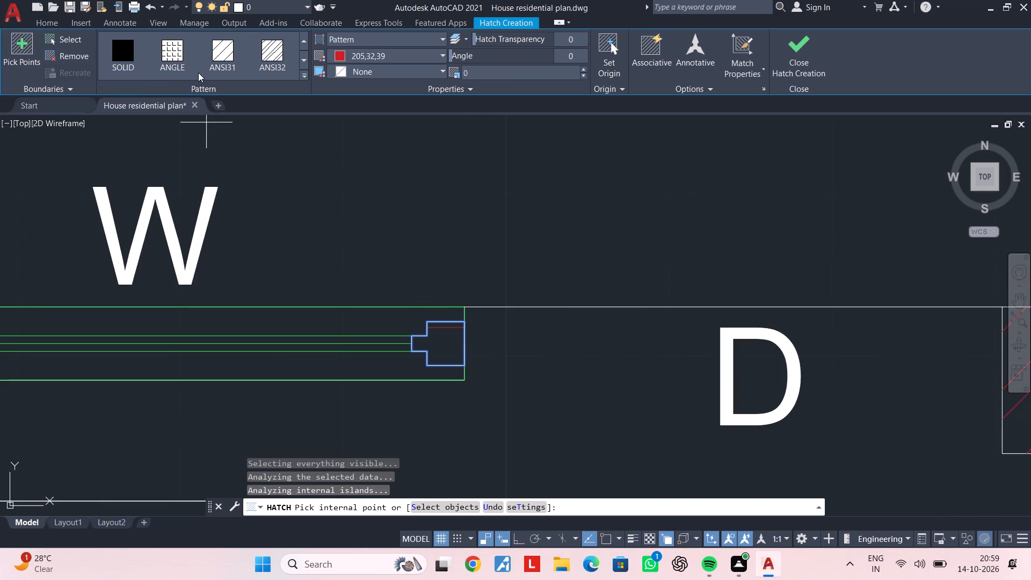
pyautogui.scroll(1, 198, 73)
pyautogui.click(122, 48)
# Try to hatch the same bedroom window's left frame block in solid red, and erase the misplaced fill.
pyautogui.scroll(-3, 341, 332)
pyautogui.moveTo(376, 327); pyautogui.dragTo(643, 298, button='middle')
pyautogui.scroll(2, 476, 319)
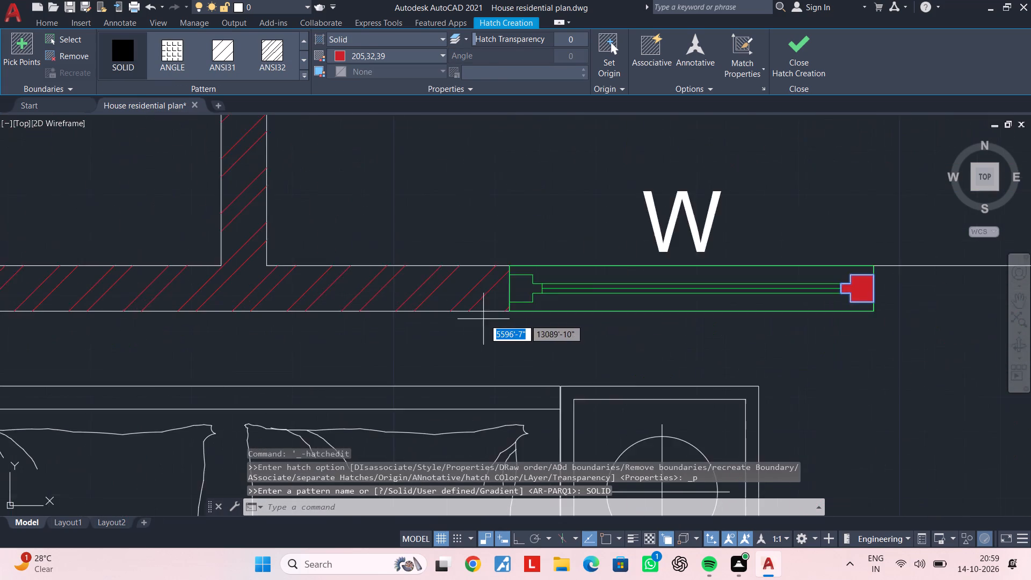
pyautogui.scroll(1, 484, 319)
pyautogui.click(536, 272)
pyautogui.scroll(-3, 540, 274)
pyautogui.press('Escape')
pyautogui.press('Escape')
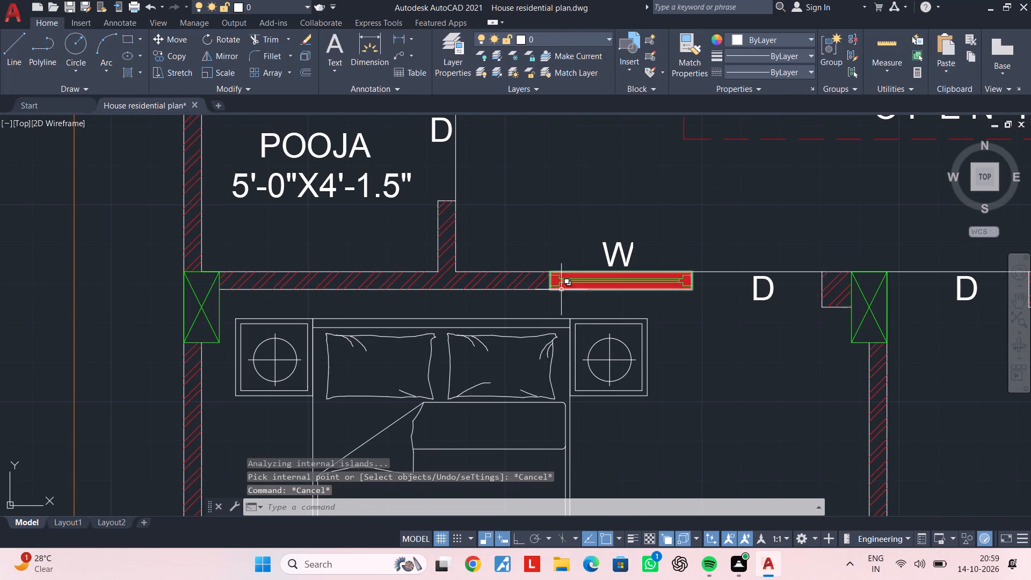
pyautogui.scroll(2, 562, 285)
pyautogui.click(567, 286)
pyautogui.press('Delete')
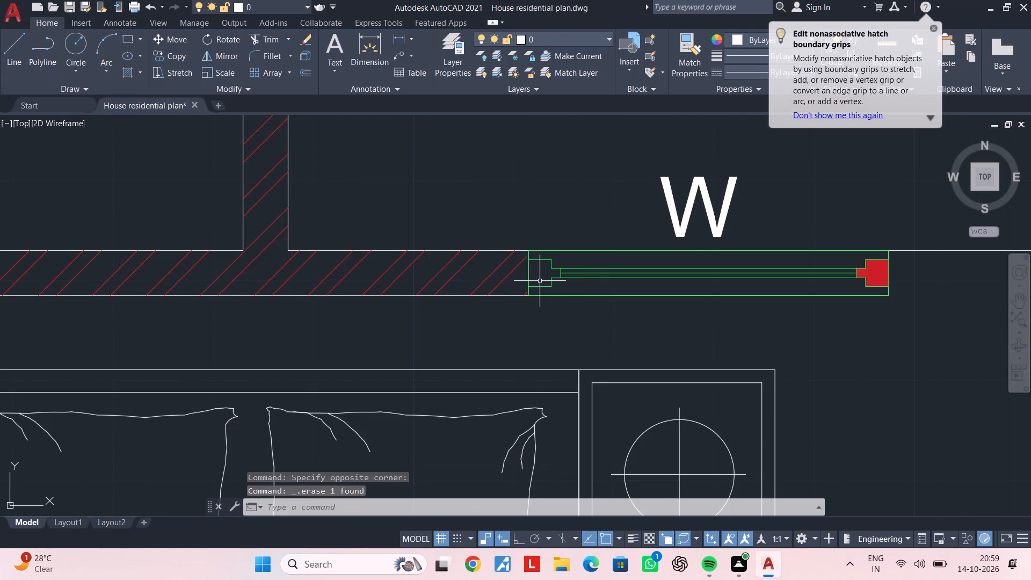
# Hatch the left frame block of the leftmost plan's bedroom window beside the Pooja in solid red.
pyautogui.write('H')
pyautogui.press('space')
pyautogui.scroll(1, 540, 279)
pyautogui.click(541, 273)
# Hatch both frame blocks of the leftmost plan's kitchen window above the sink in solid red.
pyautogui.scroll(-2, 546, 274)
pyautogui.moveTo(589, 277); pyautogui.dragTo(587, 277, button='middle')
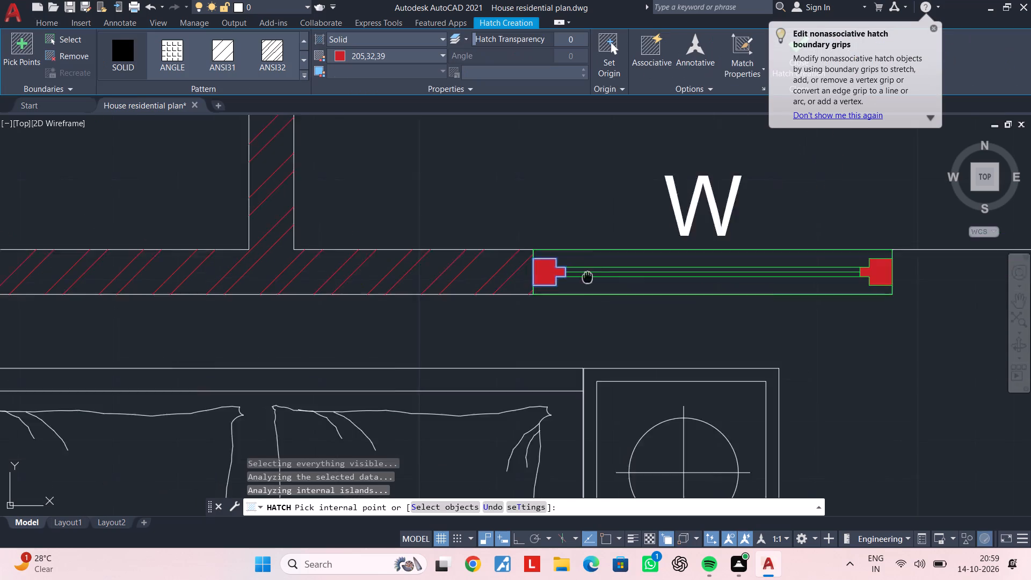
pyautogui.moveTo(587, 277); pyautogui.dragTo(235, 254, button='middle')
pyautogui.scroll(-2, 616, 276)
pyautogui.moveTo(609, 275); pyautogui.dragTo(89, 258, button='middle')
pyautogui.scroll(3, 519, 260)
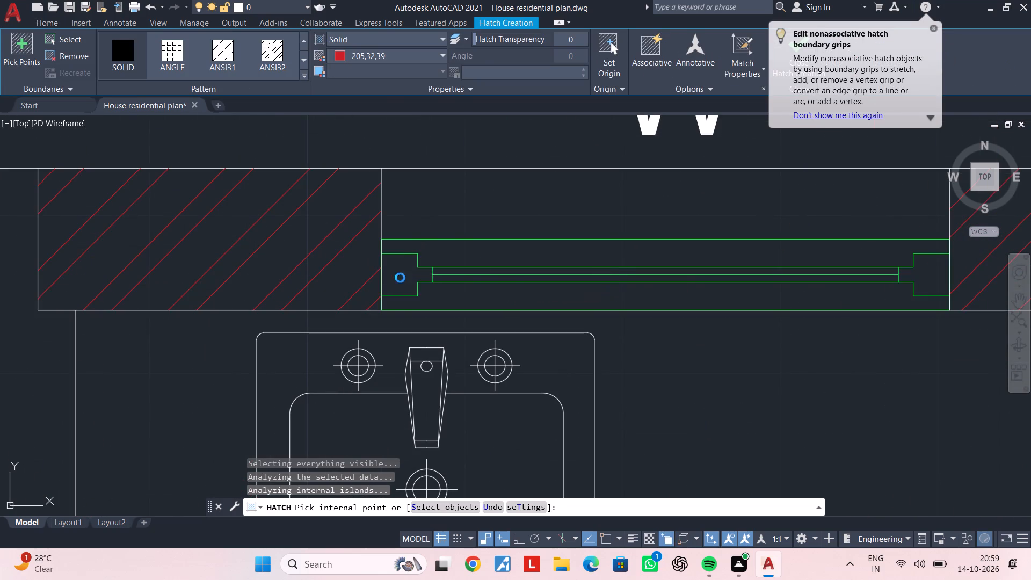
pyautogui.click(400, 278)
pyautogui.scroll(-2, 483, 280)
pyautogui.moveTo(498, 280); pyautogui.dragTo(329, 280, button='middle')
pyautogui.scroll(2, 614, 271)
pyautogui.click(542, 282)
# Hatch both frame blocks of the window between the leftmost plan's drawing room and staircase in solid red.
pyautogui.scroll(-2, 542, 282)
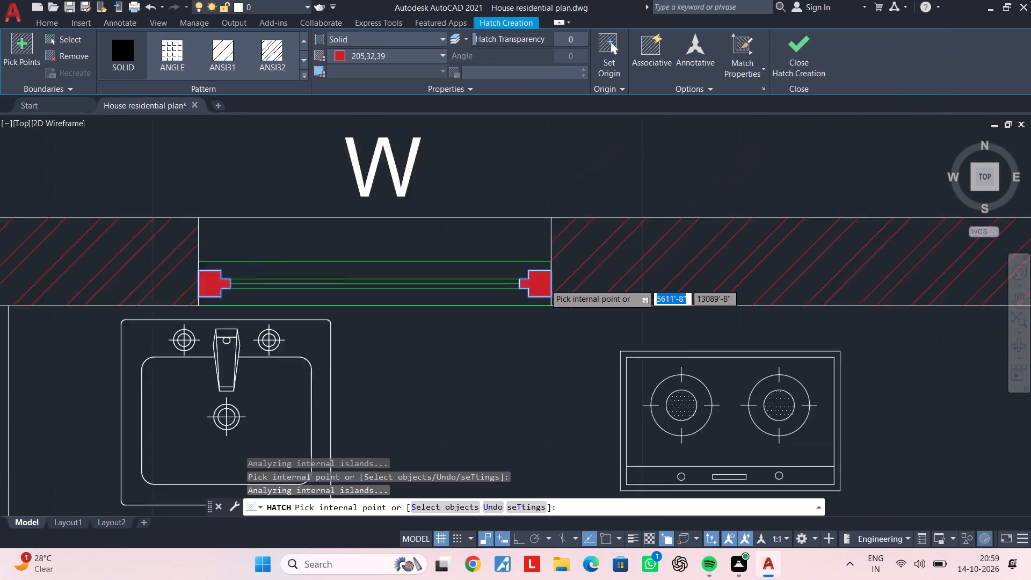
pyautogui.scroll(-2, 545, 284)
pyautogui.middleClick(546, 284)
pyautogui.scroll(-2, 550, 293)
pyautogui.moveTo(550, 293); pyautogui.dragTo(627, 142, button='middle')
pyautogui.moveTo(573, 300); pyautogui.dragTo(600, 226, button='middle')
pyautogui.moveTo(617, 325); pyautogui.dragTo(647, 197, button='middle')
pyautogui.scroll(-1, 614, 315)
pyautogui.moveTo(614, 295); pyautogui.dragTo(620, 202, button='middle')
pyautogui.moveTo(553, 363); pyautogui.dragTo(577, 330, button='middle')
pyautogui.scroll(6, 448, 176)
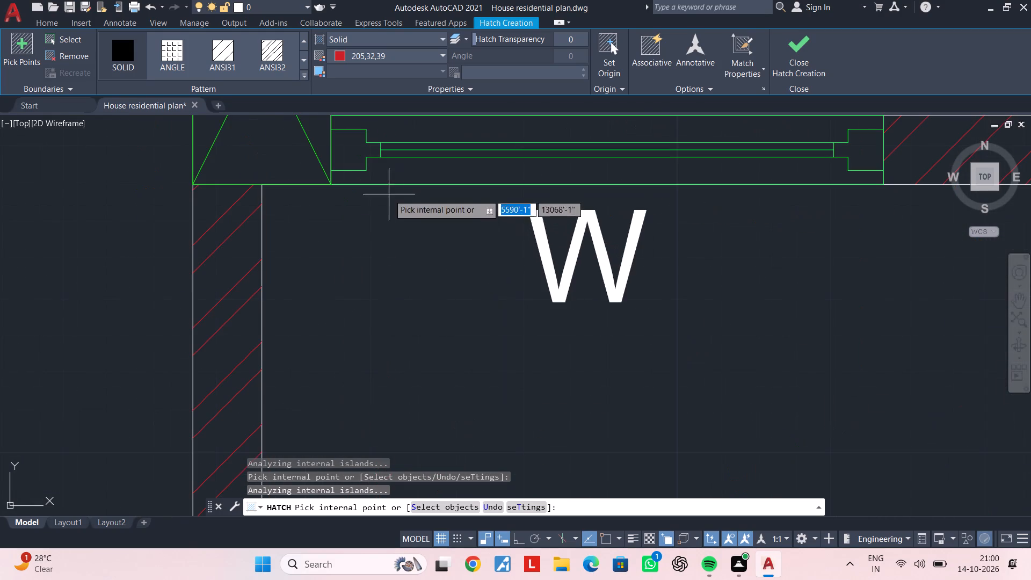
pyautogui.click(353, 147)
pyautogui.scroll(-2, 377, 176)
pyautogui.moveTo(393, 185); pyautogui.dragTo(338, 250, button='middle')
pyautogui.scroll(3, 520, 220)
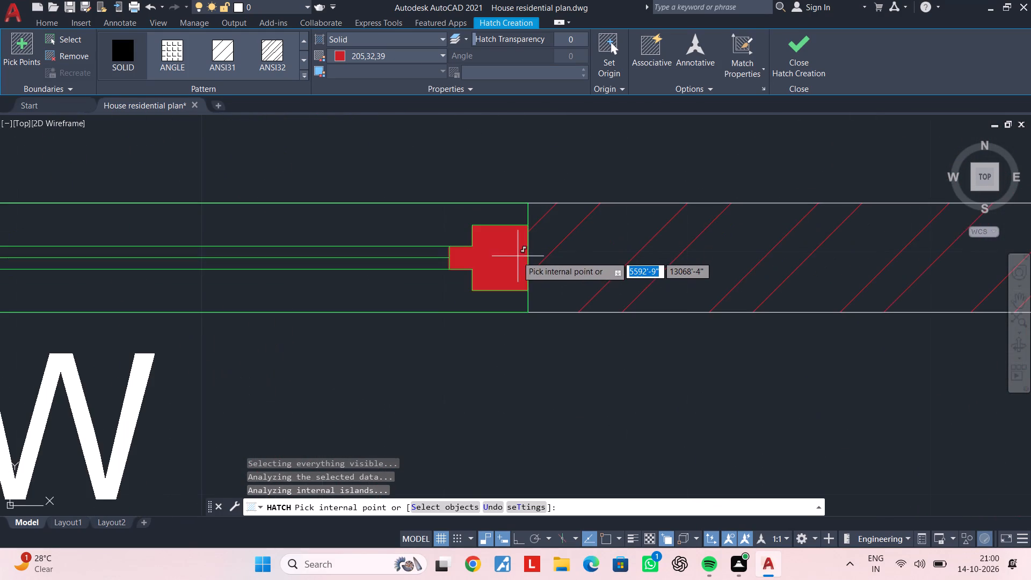
pyautogui.click(515, 258)
# Hatch the left frame block of the verandah window nearest the door in the leftmost plan in solid red.
pyautogui.scroll(-4, 517, 260)
pyautogui.moveTo(525, 273); pyautogui.dragTo(505, 153, button='middle')
pyautogui.scroll(-3, 534, 212)
pyautogui.scroll(1, 531, 179)
pyautogui.moveTo(620, 374); pyautogui.dragTo(541, 208, button='middle')
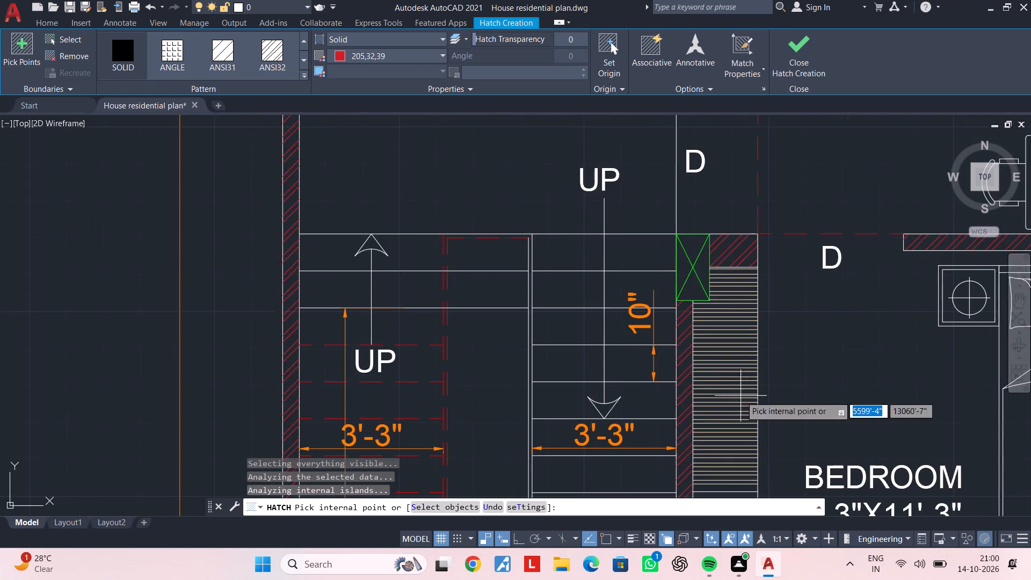
pyautogui.moveTo(733, 388); pyautogui.dragTo(629, 351, button='middle')
pyautogui.moveTo(741, 357); pyautogui.dragTo(538, 106, button='middle')
pyautogui.moveTo(515, 377); pyautogui.dragTo(571, 190, button='middle')
pyautogui.moveTo(622, 331); pyautogui.dragTo(493, 354, button='middle')
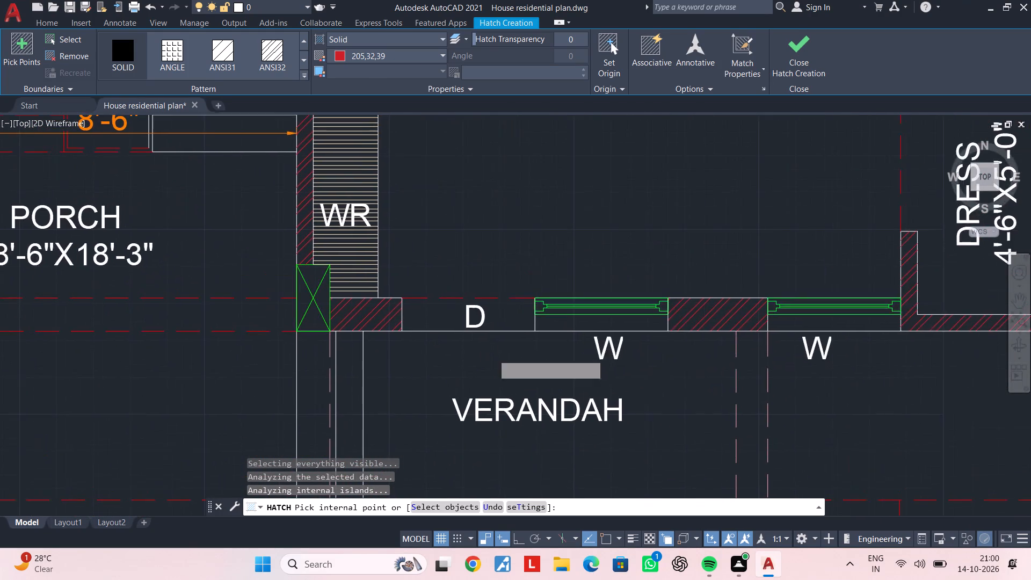
pyautogui.scroll(3, 525, 335)
pyautogui.click(574, 228)
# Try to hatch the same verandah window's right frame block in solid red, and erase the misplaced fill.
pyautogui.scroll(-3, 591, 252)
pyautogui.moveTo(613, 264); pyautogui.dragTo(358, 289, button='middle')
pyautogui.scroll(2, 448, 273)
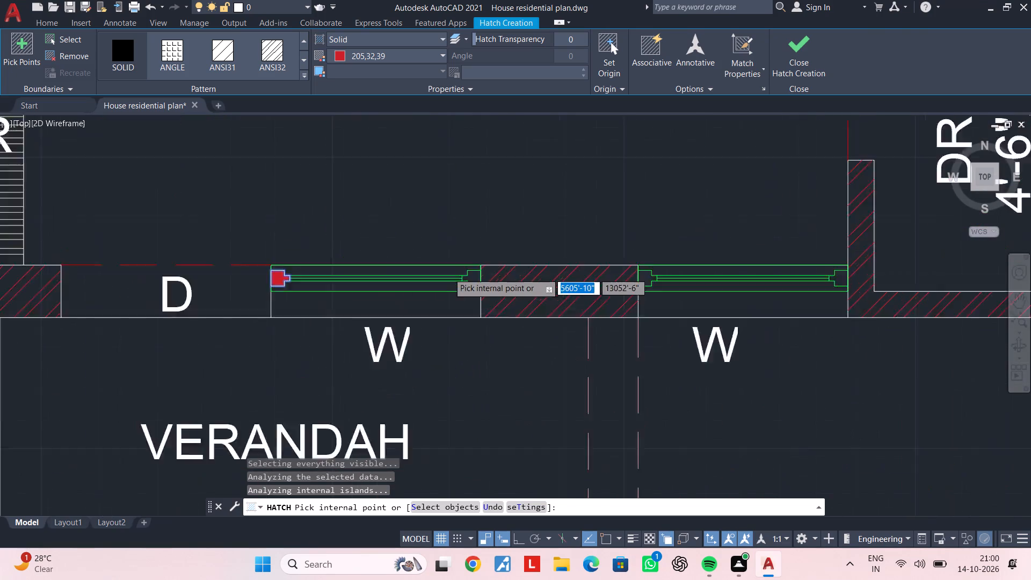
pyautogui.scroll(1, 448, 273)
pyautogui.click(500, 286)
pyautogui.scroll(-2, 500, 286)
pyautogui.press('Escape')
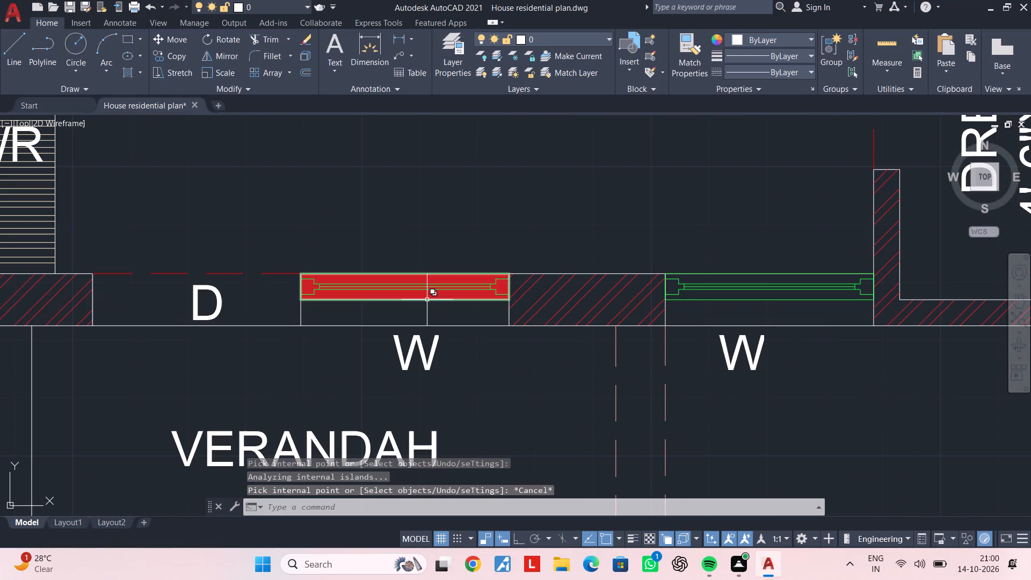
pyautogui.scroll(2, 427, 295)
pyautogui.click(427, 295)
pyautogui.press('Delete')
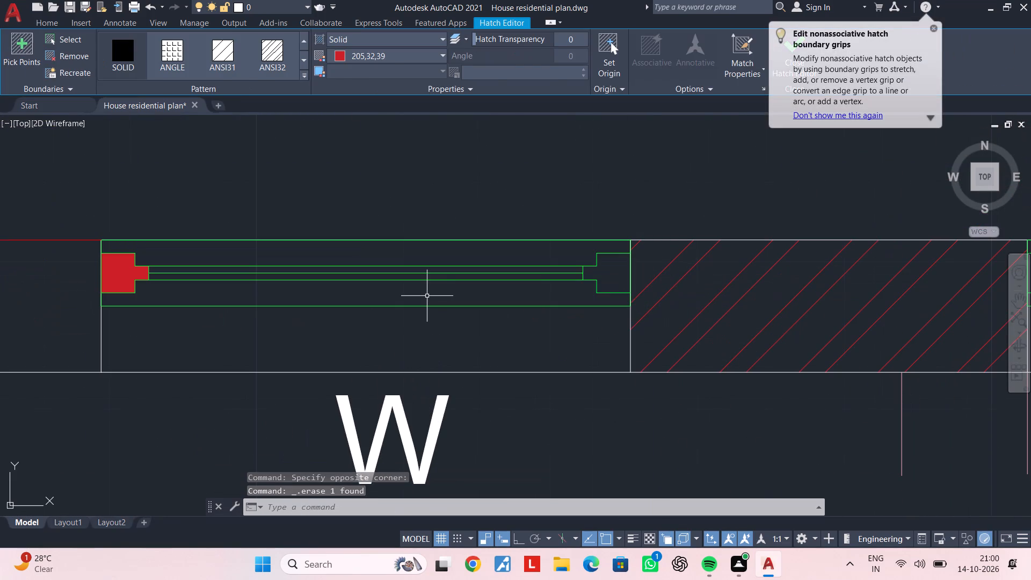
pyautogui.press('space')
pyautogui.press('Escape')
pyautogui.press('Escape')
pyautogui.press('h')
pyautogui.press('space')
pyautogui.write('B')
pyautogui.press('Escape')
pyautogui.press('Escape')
# Hatch the right frame block of the verandah window nearest the door in solid red.
pyautogui.write('H')
pyautogui.press('space')
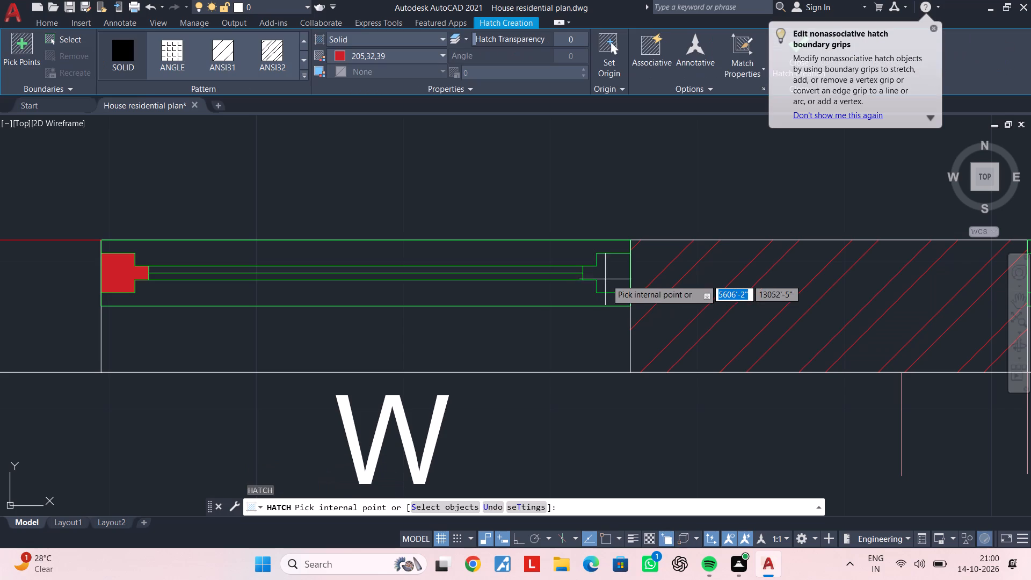
pyautogui.click(606, 279)
# Hatch both frame blocks of the leftmost plan's verandah window nearest the dress room in solid red.
pyautogui.scroll(-2, 608, 279)
pyautogui.moveTo(611, 281); pyautogui.dragTo(253, 271, button='middle')
pyautogui.scroll(2, 423, 271)
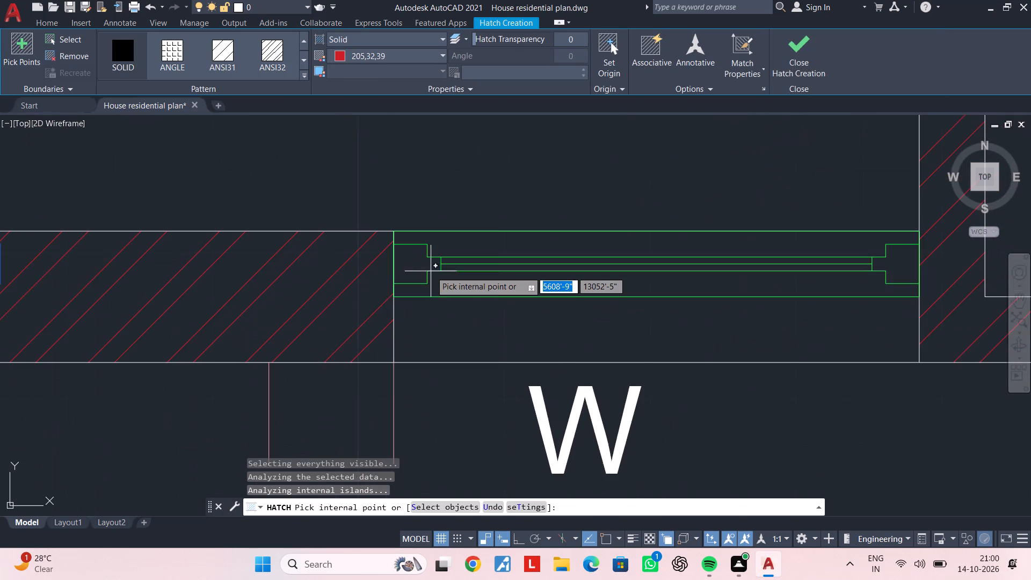
pyautogui.click(409, 268)
pyautogui.scroll(-1, 491, 276)
pyautogui.moveTo(492, 276); pyautogui.dragTo(311, 285, button='middle')
pyautogui.scroll(2, 582, 285)
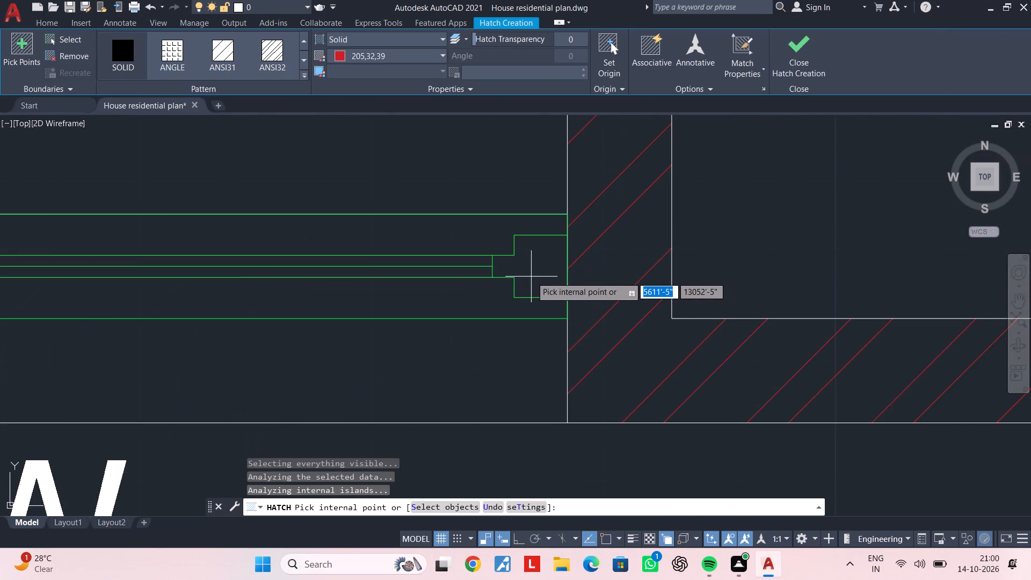
pyautogui.click(531, 277)
# Hatch both frame blocks of the balcony window nearest the door in the middle plan in solid red.
pyautogui.scroll(-4, 531, 277)
pyautogui.scroll(-1, 614, 285)
pyautogui.middleClick(597, 365)
pyautogui.scroll(-2, 670, 322)
pyautogui.moveTo(670, 325); pyautogui.dragTo(670, 327, button='middle')
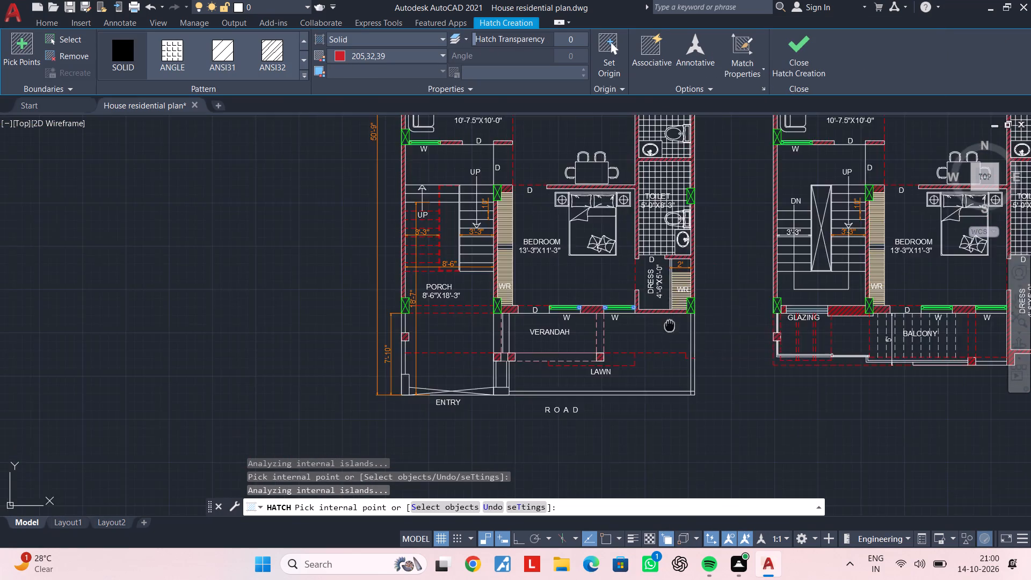
pyautogui.moveTo(670, 327); pyautogui.dragTo(536, 354, button='middle')
pyautogui.moveTo(669, 336); pyautogui.dragTo(470, 320, button='middle')
pyautogui.scroll(1, 488, 349)
pyautogui.scroll(3, 619, 314)
pyautogui.moveTo(657, 321); pyautogui.dragTo(504, 348, button='middle')
pyautogui.scroll(2, 571, 298)
pyautogui.click(577, 299)
pyautogui.scroll(-2, 599, 310)
pyautogui.moveTo(604, 313); pyautogui.dragTo(265, 324, button='middle')
pyautogui.scroll(1, 504, 322)
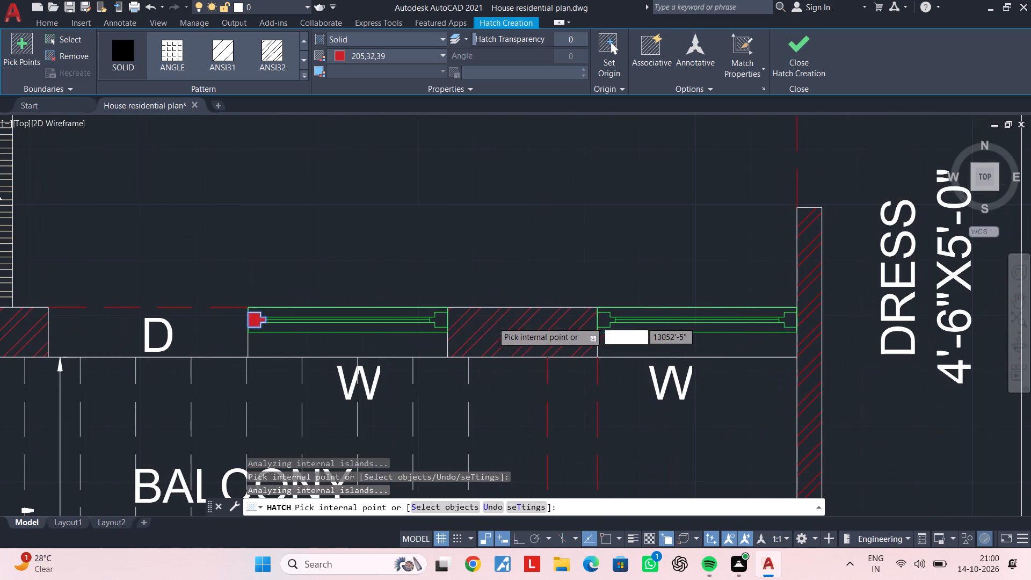
pyautogui.scroll(1, 487, 322)
pyautogui.click(389, 322)
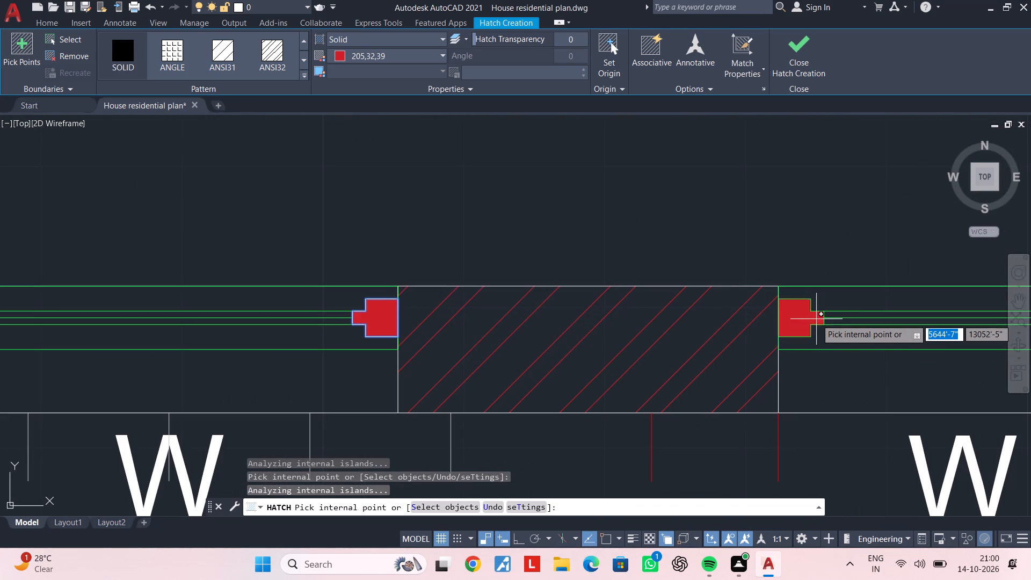
# Hatch both frame blocks of the middle plan's balcony window nearest the dress room in solid red.
pyautogui.click(804, 319)
pyautogui.scroll(-3, 805, 319)
pyautogui.moveTo(807, 320); pyautogui.dragTo(376, 324, button='middle')
pyautogui.scroll(2, 492, 326)
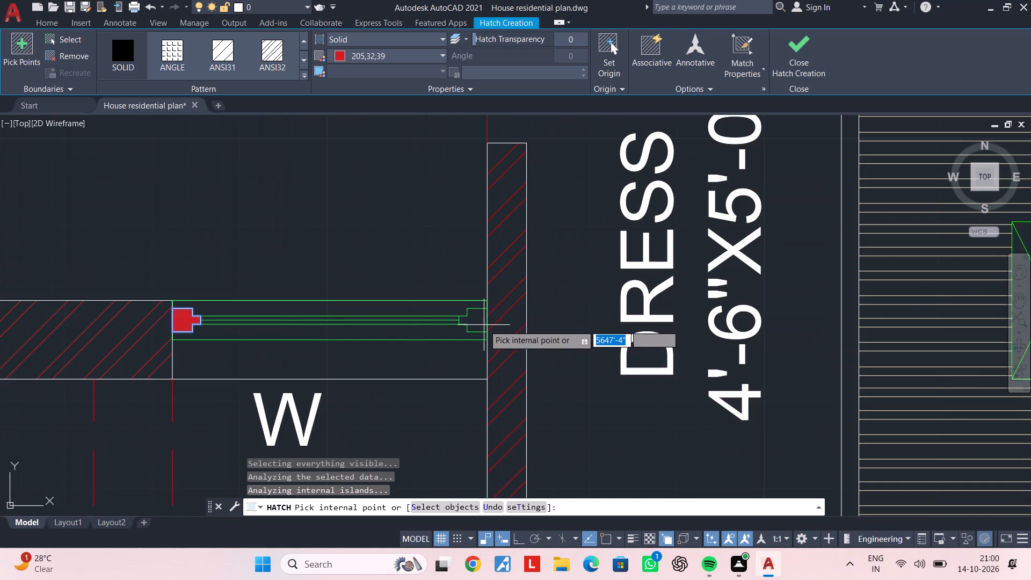
pyautogui.click(482, 324)
# Hatch both frame blocks of the middle plan's drawing room window in solid red.
pyautogui.scroll(-2, 482, 324)
pyautogui.scroll(-2, 464, 278)
pyautogui.moveTo(452, 251); pyautogui.dragTo(478, 370, button='middle')
pyautogui.scroll(-1, 454, 360)
pyautogui.moveTo(364, 274); pyautogui.dragTo(468, 379, button='middle')
pyautogui.scroll(3, 352, 331)
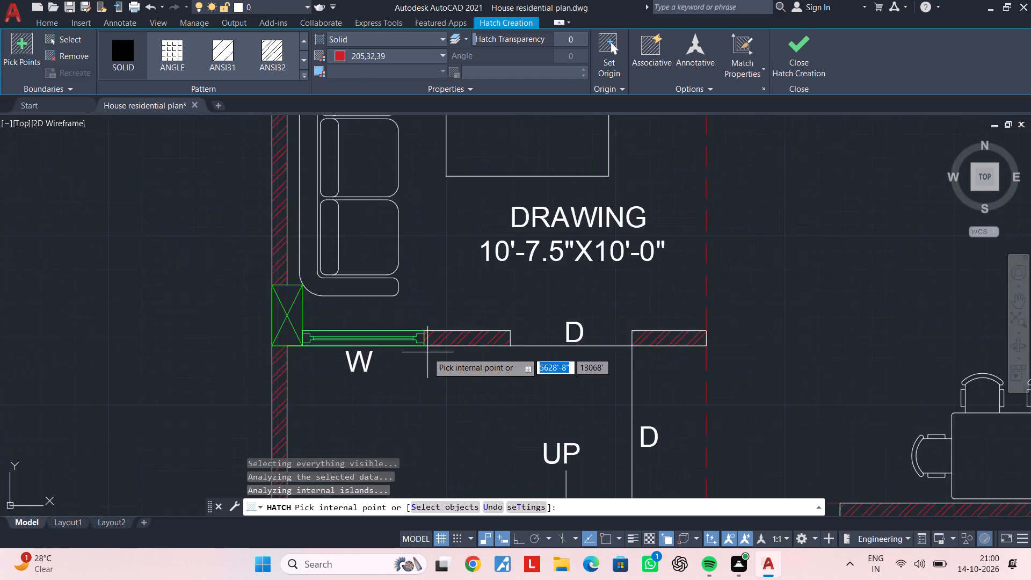
pyautogui.scroll(2, 426, 351)
pyautogui.click(413, 323)
pyautogui.moveTo(365, 338); pyautogui.dragTo(617, 344, button='middle')
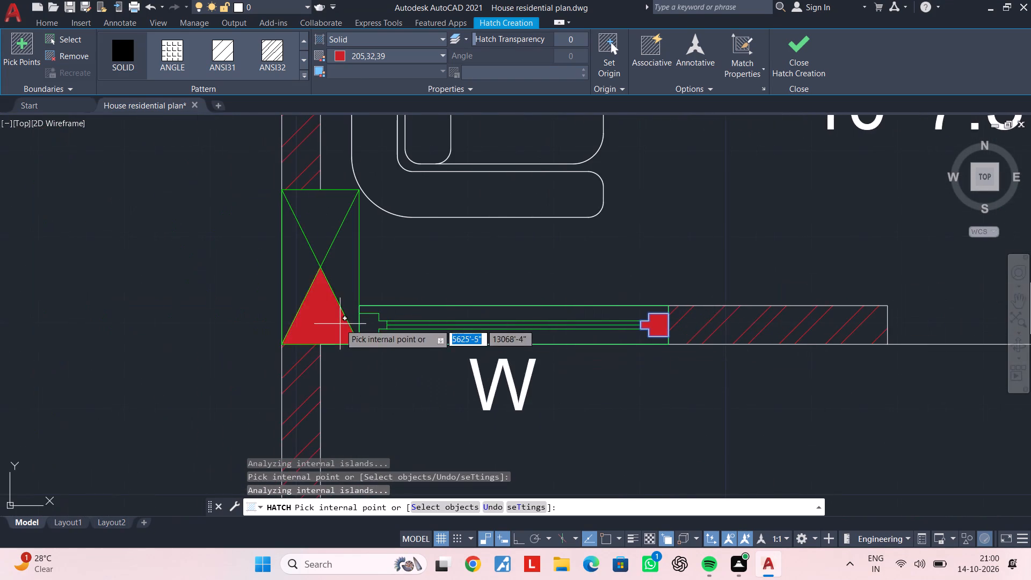
pyautogui.scroll(1, 374, 322)
pyautogui.click(377, 323)
# Hatch both frame blocks of the middle plan's kitchen window facing the rear balcony in solid red.
pyautogui.scroll(-7, 381, 323)
pyautogui.moveTo(592, 280); pyautogui.dragTo(592, 280, button='middle')
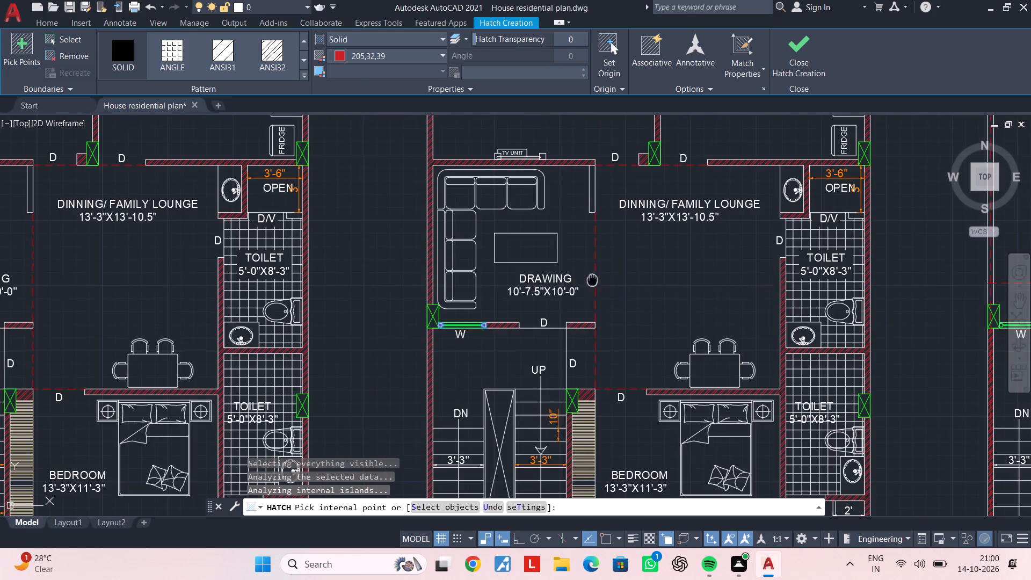
pyautogui.moveTo(592, 280); pyautogui.dragTo(515, 426, button='middle')
pyautogui.moveTo(620, 367); pyautogui.dragTo(569, 488, button='middle')
pyautogui.moveTo(596, 362); pyautogui.dragTo(571, 434, button='middle')
pyautogui.scroll(4, 628, 325)
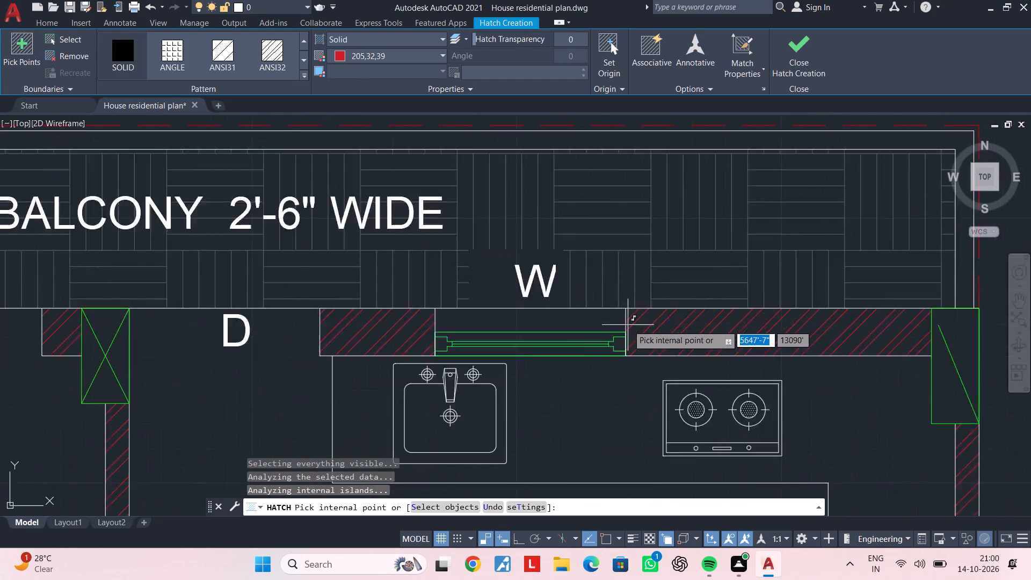
pyautogui.scroll(1, 616, 350)
pyautogui.click(614, 357)
pyautogui.scroll(-1, 539, 372)
pyautogui.moveTo(543, 372); pyautogui.dragTo(744, 369, button='middle')
pyautogui.scroll(1, 527, 369)
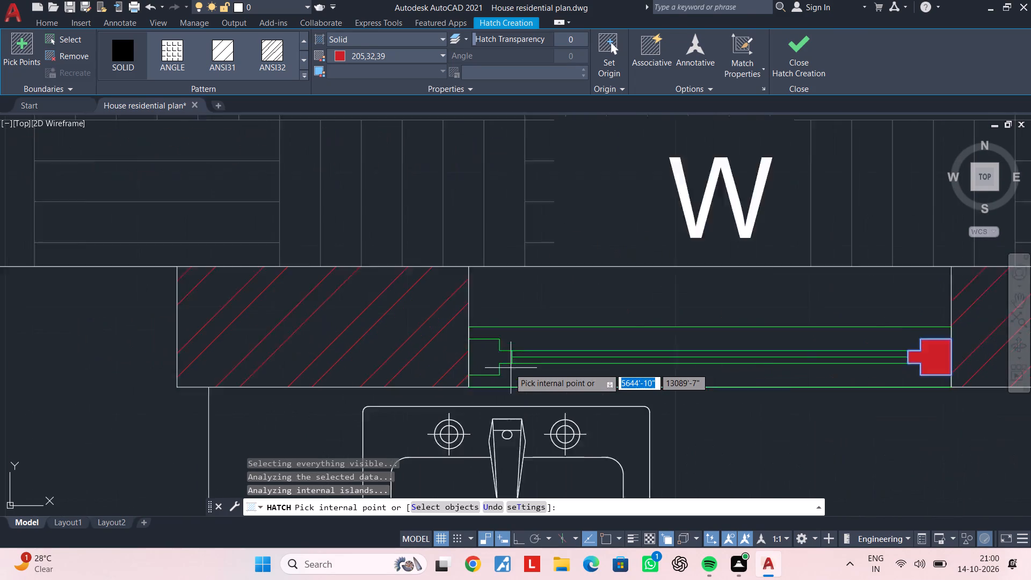
pyautogui.scroll(1, 509, 368)
pyautogui.click(485, 360)
# Hatch both frame blocks of the middle plan's bedroom window facing the rear balcony in solid red.
pyautogui.scroll(-3, 467, 364)
pyautogui.moveTo(534, 362); pyautogui.dragTo(713, 346, button='middle')
pyautogui.moveTo(306, 344); pyautogui.dragTo(677, 330, button='middle')
pyautogui.scroll(2, 427, 325)
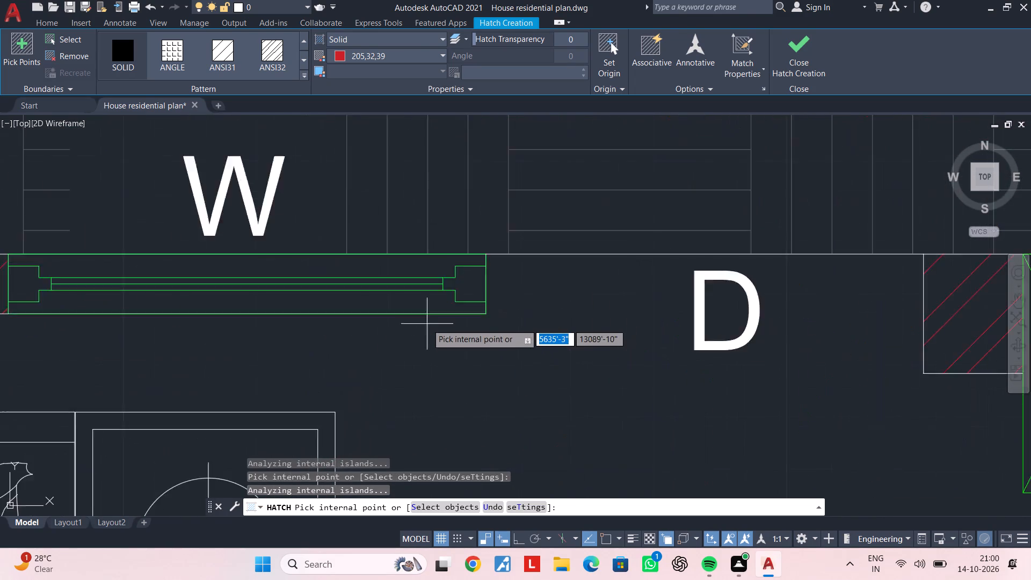
pyautogui.scroll(1, 428, 323)
pyautogui.click(480, 265)
pyautogui.scroll(-1, 227, 327)
pyautogui.moveTo(335, 343); pyautogui.dragTo(658, 345, button='middle')
pyautogui.scroll(1, 233, 292)
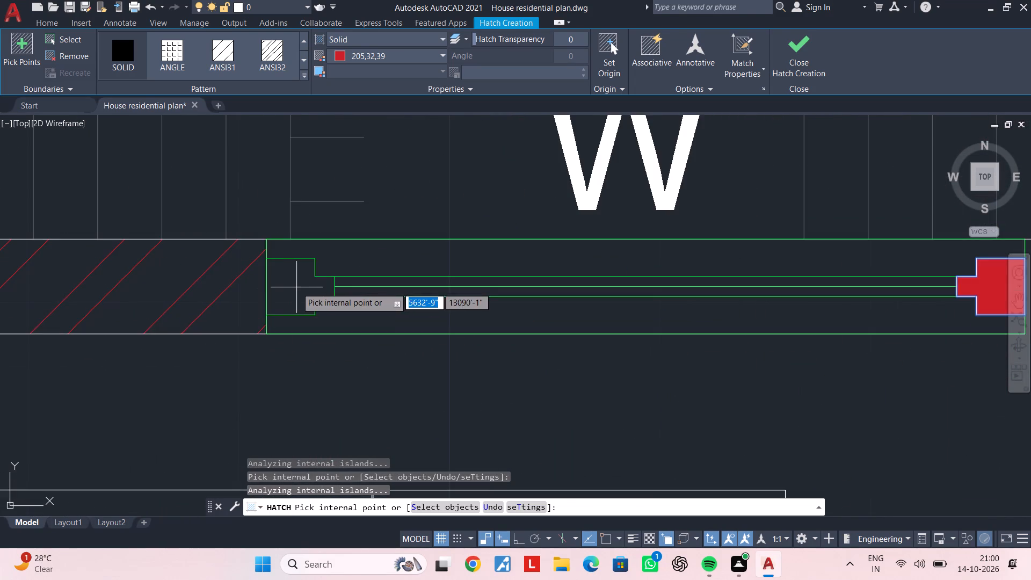
pyautogui.click(296, 287)
# Hatch both frame blocks of the rightmost plan's balcony window nearest the pooja room in solid red.
pyautogui.scroll(-4, 311, 299)
pyautogui.scroll(-2, 564, 340)
pyautogui.moveTo(591, 344); pyautogui.dragTo(304, 297, button='middle')
pyautogui.moveTo(688, 343); pyautogui.dragTo(533, 345, button='middle')
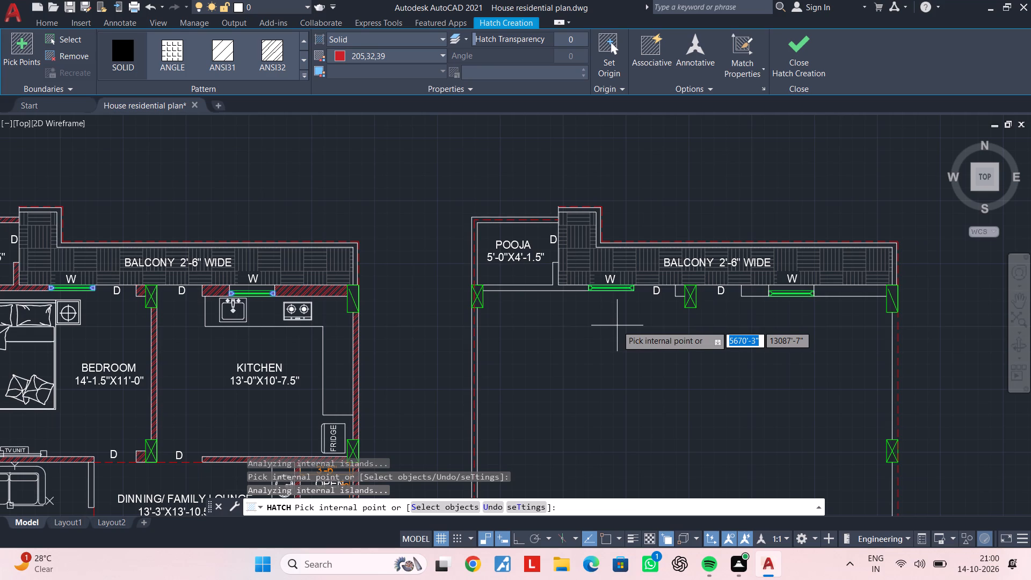
pyautogui.moveTo(599, 324); pyautogui.dragTo(571, 382, button='middle')
pyautogui.scroll(2, 576, 341)
pyautogui.scroll(2, 529, 347)
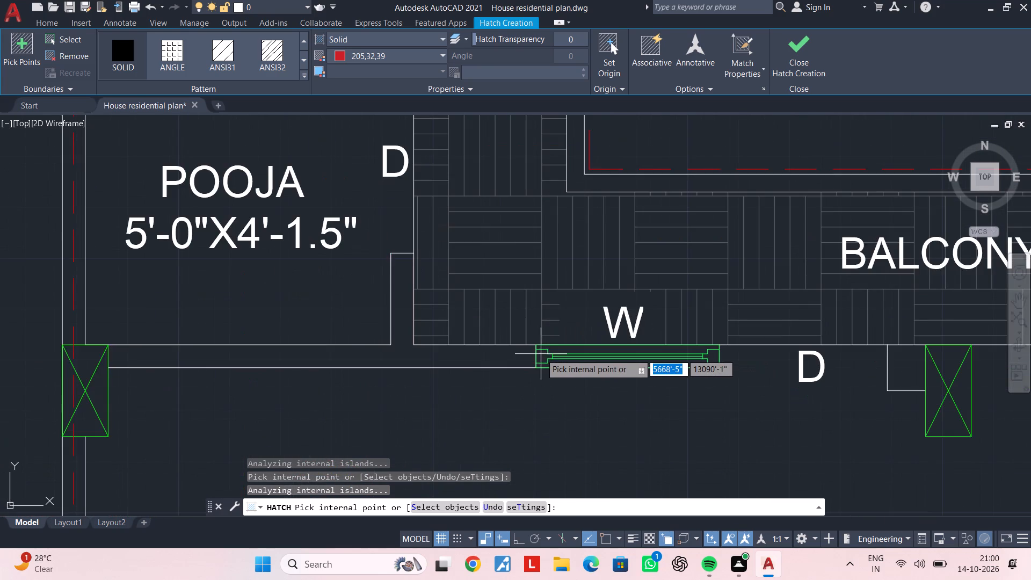
pyautogui.scroll(2, 542, 356)
pyautogui.click(543, 356)
pyautogui.scroll(-2, 545, 356)
pyautogui.moveTo(553, 357); pyautogui.dragTo(315, 350, button='middle')
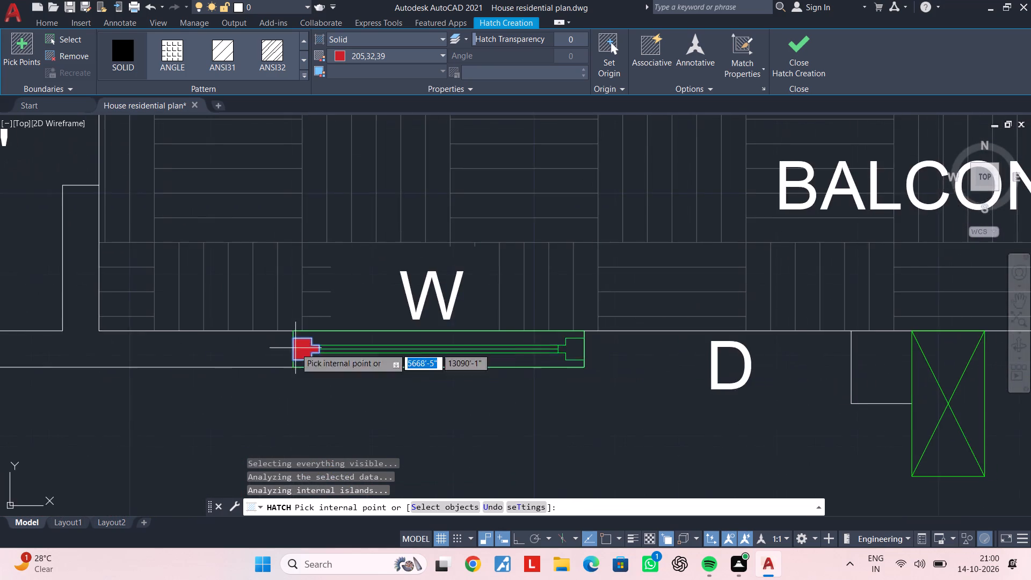
pyautogui.scroll(2, 580, 346)
pyautogui.click(572, 351)
# Hatch both frame blocks of the rightmost plan's balcony window farthest from the pooja room in solid red.
pyautogui.scroll(-3, 593, 357)
pyautogui.moveTo(669, 372); pyautogui.dragTo(30, 339, button='middle')
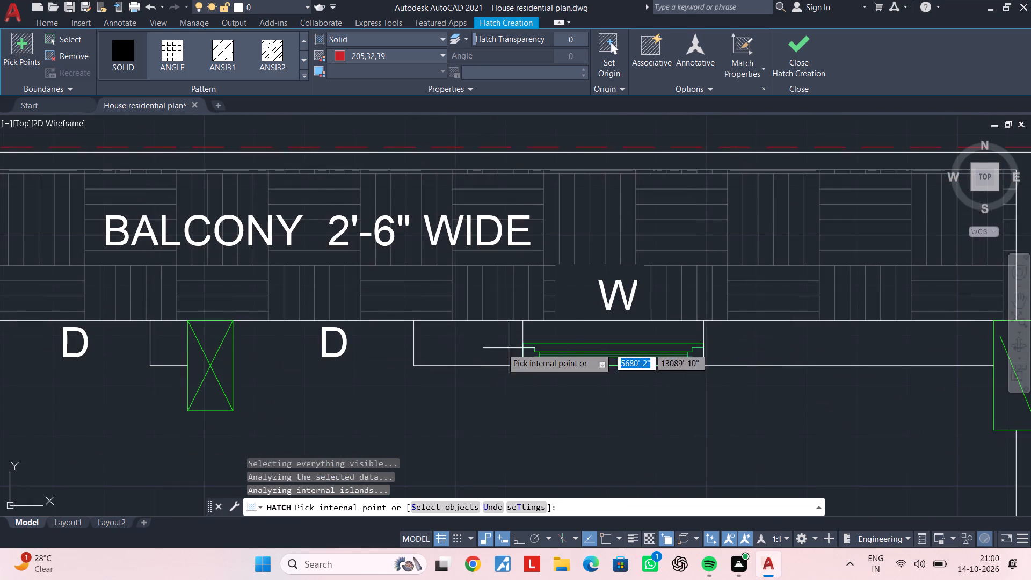
pyautogui.scroll(2, 476, 349)
pyautogui.click(591, 357)
pyautogui.scroll(-2, 624, 364)
pyautogui.moveTo(635, 366); pyautogui.dragTo(233, 353, button='middle')
pyautogui.scroll(2, 438, 350)
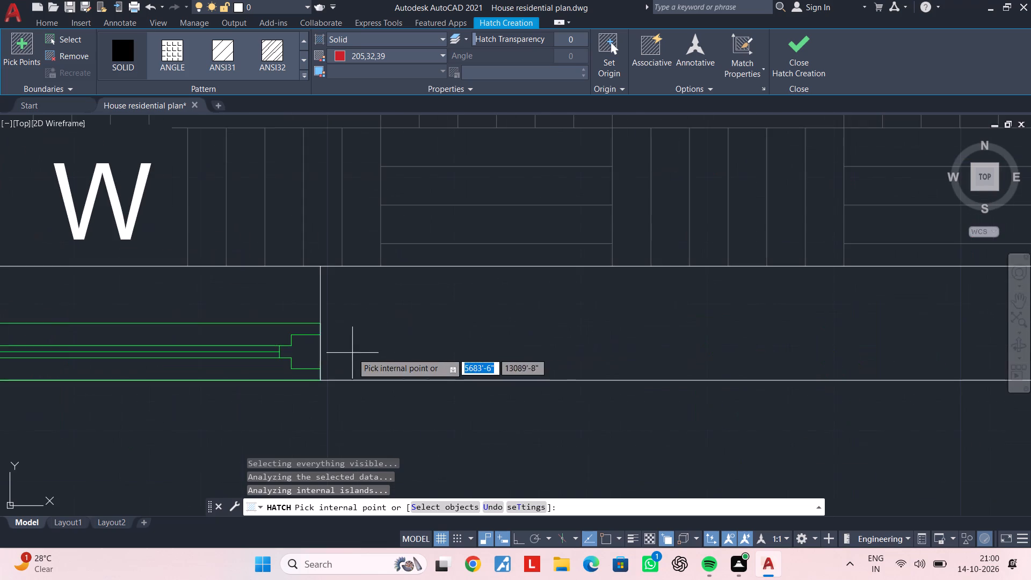
pyautogui.click(310, 357)
# Examine the windows, glazing and front portions of all three floor plans for remaining hatching work.
pyautogui.scroll(-4, 310, 357)
pyautogui.moveTo(338, 366); pyautogui.dragTo(451, 294, button='middle')
pyautogui.scroll(-1, 342, 364)
pyautogui.scroll(-1, 300, 350)
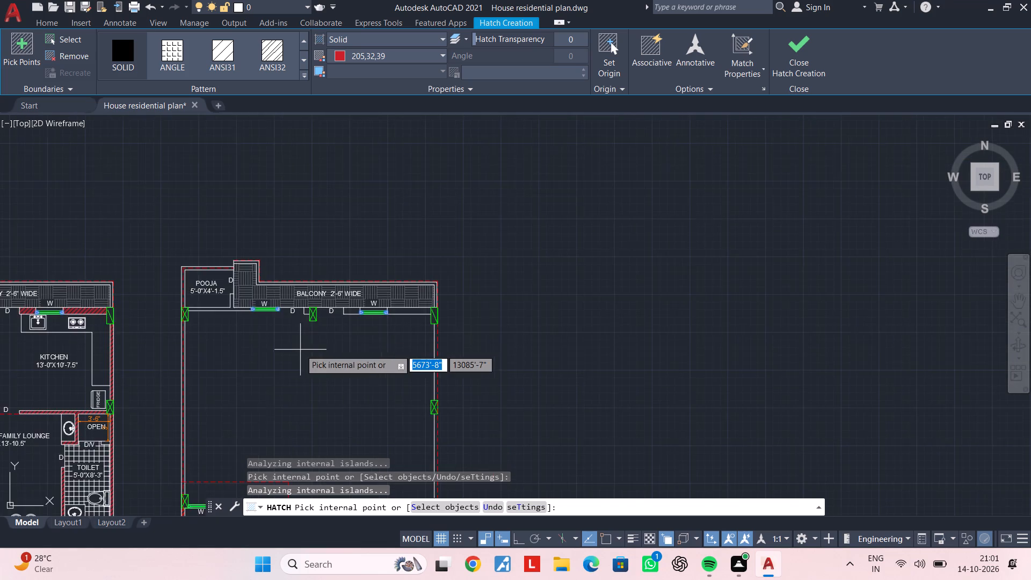
pyautogui.scroll(2, 309, 349)
pyautogui.scroll(-2, 309, 349)
pyautogui.moveTo(309, 349); pyautogui.dragTo(383, 294, button='middle')
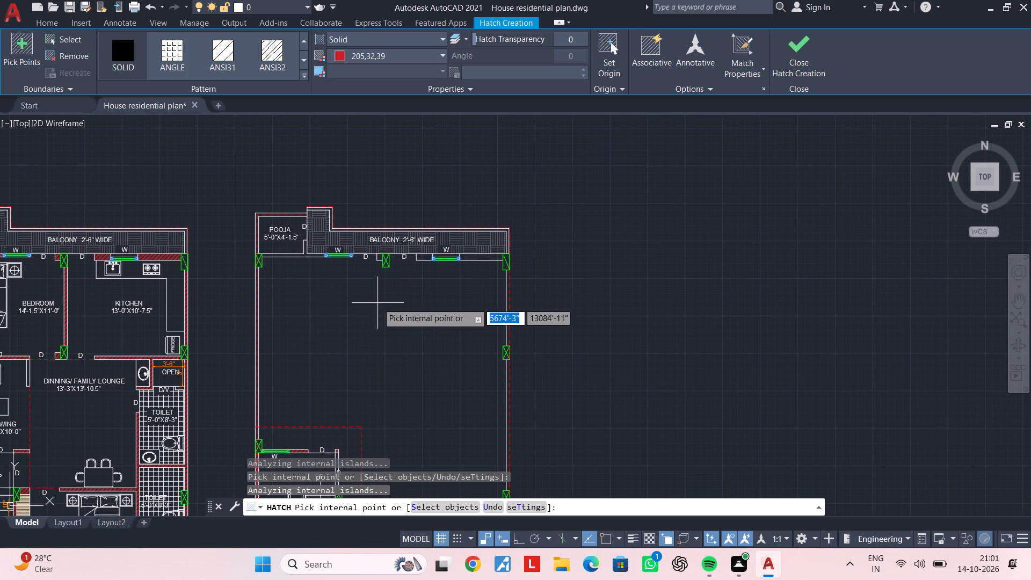
pyautogui.moveTo(352, 326); pyautogui.dragTo(458, 278, button='middle')
pyautogui.scroll(-1, 436, 291)
pyautogui.moveTo(444, 286); pyautogui.dragTo(500, 248, button='middle')
pyautogui.scroll(2, 314, 275)
pyautogui.scroll(-2, 359, 307)
pyautogui.moveTo(380, 315); pyautogui.dragTo(390, 235, button='middle')
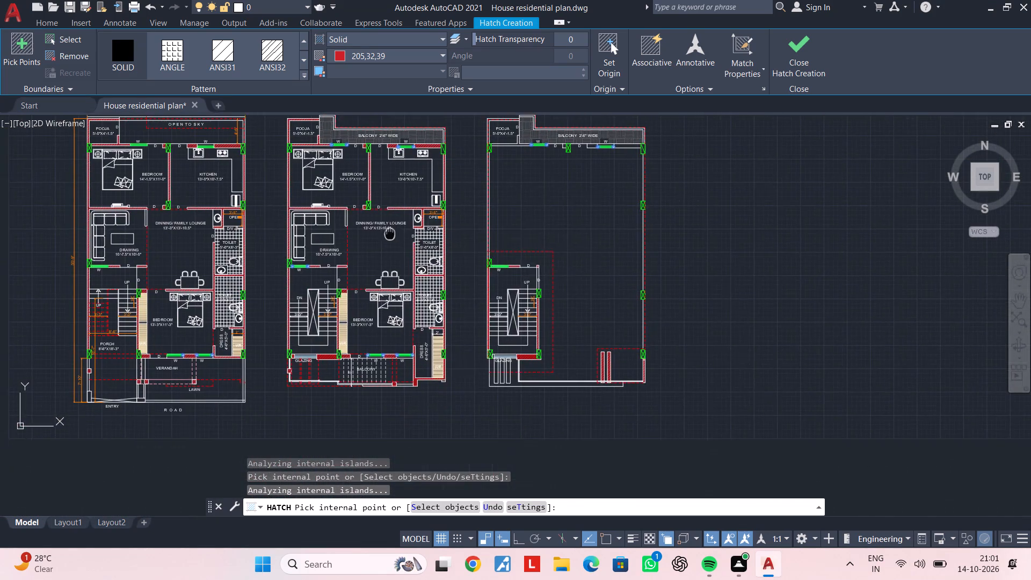
pyautogui.scroll(2, 404, 363)
pyautogui.moveTo(368, 379); pyautogui.dragTo(467, 326, button='middle')
pyautogui.scroll(2, 391, 322)
pyautogui.scroll(-3, 391, 322)
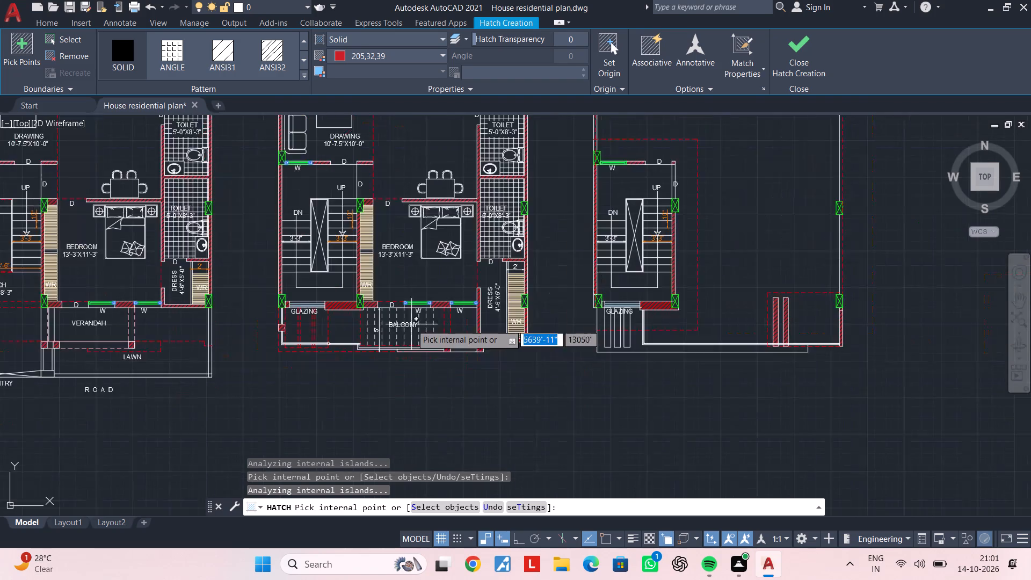
pyautogui.moveTo(390, 327); pyautogui.dragTo(526, 315, button='middle')
pyautogui.scroll(4, 426, 297)
pyautogui.scroll(-4, 438, 310)
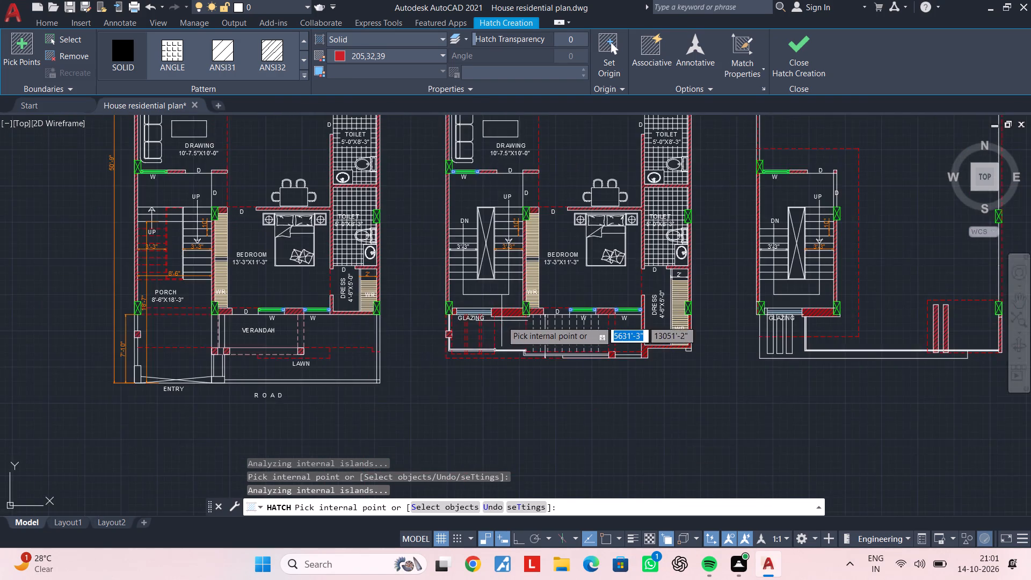
pyautogui.scroll(-1, 502, 321)
pyautogui.moveTo(509, 322); pyautogui.dragTo(543, 316, button='middle')
pyautogui.press('Escape')
pyautogui.press('Escape')
pyautogui.moveTo(682, 310); pyautogui.dragTo(505, 331, button='middle')
pyautogui.scroll(3, 454, 331)
pyautogui.scroll(-2, 454, 331)
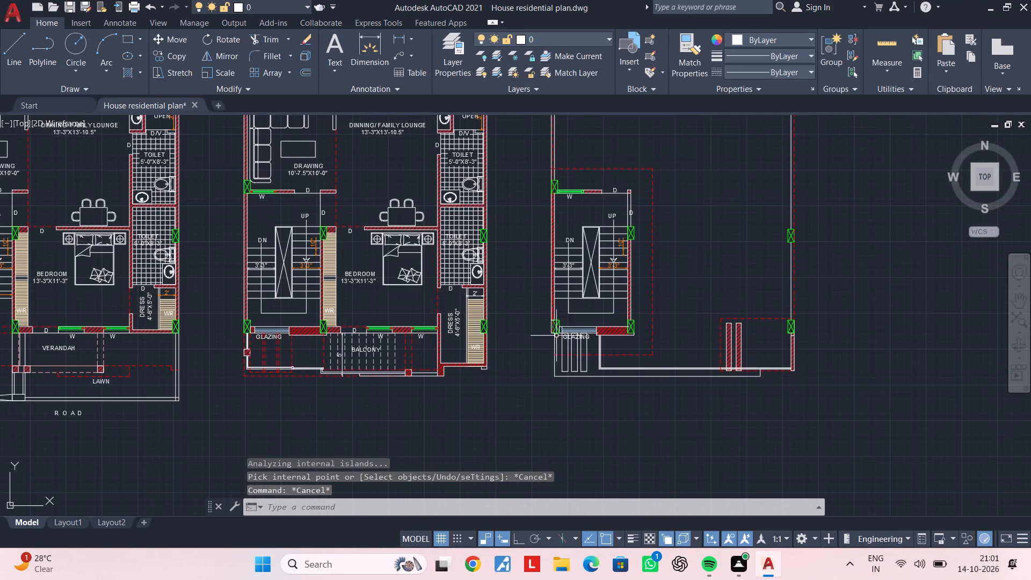
pyautogui.scroll(2, 635, 324)
pyautogui.moveTo(640, 338); pyautogui.dragTo(409, 308, button='middle')
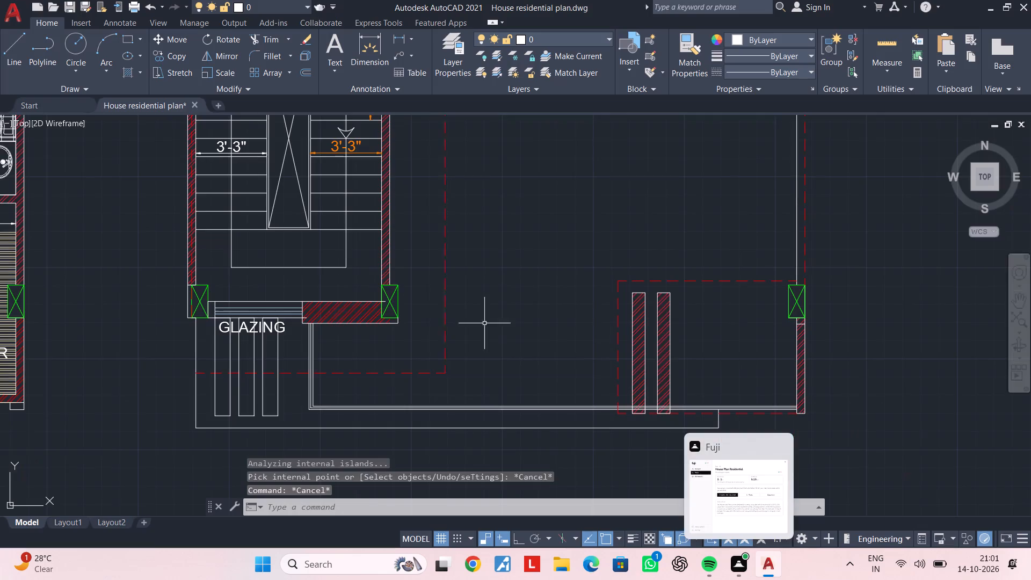
pyautogui.press('Escape')
pyautogui.press('Escape')
pyautogui.scroll(-4, 333, 265)
pyautogui.moveTo(348, 275); pyautogui.dragTo(490, 394, button='middle')
pyautogui.keyDown('ctrl'); pyautogui.scroll(1, 497, 388); pyautogui.keyUp('ctrl')
# Save the drawing.
pyautogui.hotkey('ctrl', 's')
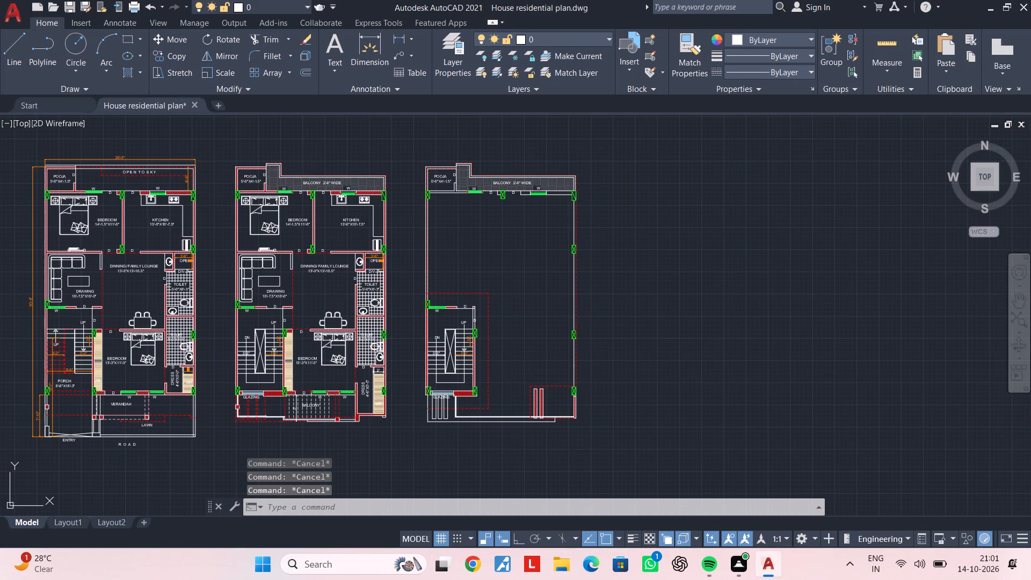
pyautogui.hotkey('ctrl', 's')
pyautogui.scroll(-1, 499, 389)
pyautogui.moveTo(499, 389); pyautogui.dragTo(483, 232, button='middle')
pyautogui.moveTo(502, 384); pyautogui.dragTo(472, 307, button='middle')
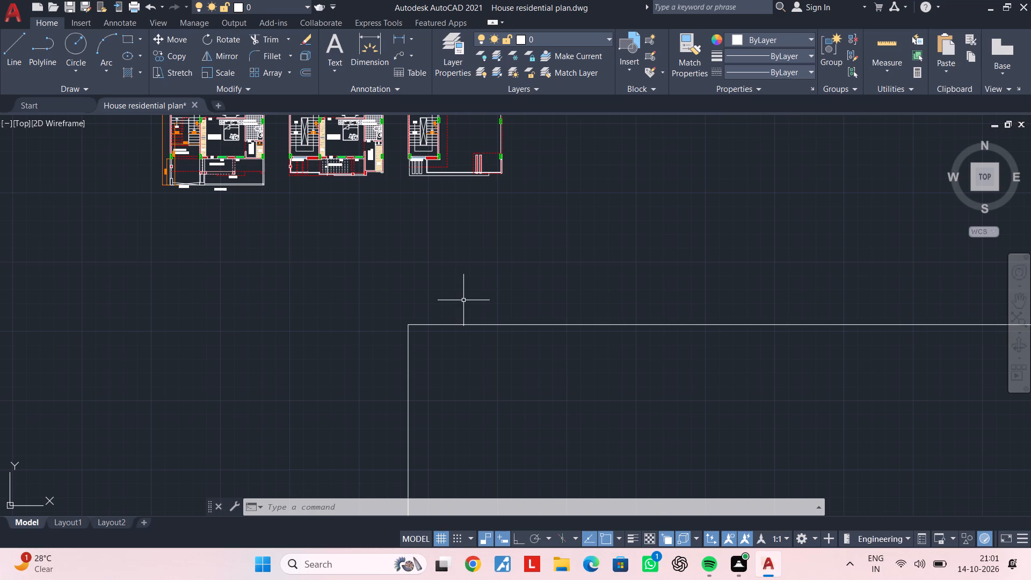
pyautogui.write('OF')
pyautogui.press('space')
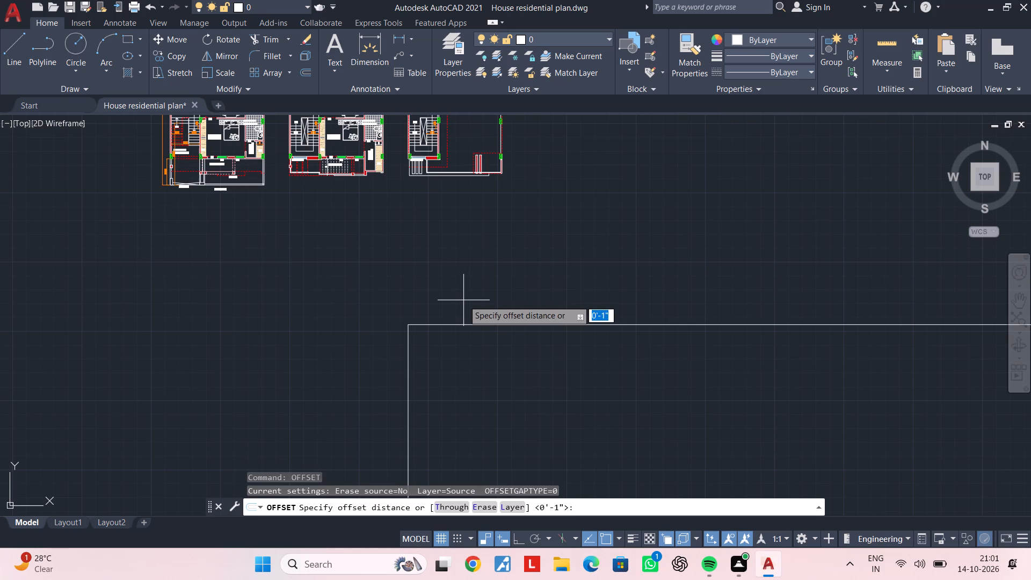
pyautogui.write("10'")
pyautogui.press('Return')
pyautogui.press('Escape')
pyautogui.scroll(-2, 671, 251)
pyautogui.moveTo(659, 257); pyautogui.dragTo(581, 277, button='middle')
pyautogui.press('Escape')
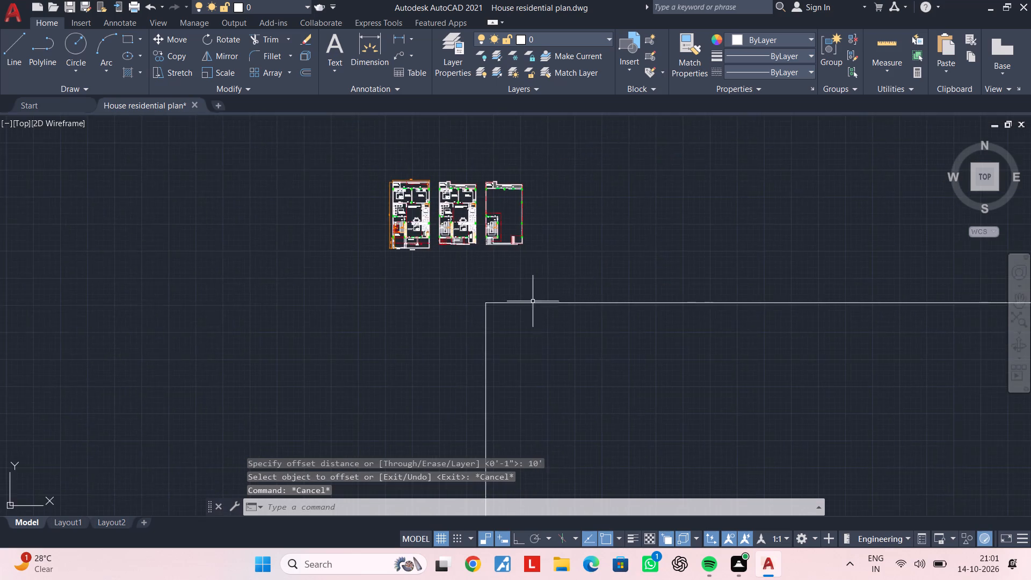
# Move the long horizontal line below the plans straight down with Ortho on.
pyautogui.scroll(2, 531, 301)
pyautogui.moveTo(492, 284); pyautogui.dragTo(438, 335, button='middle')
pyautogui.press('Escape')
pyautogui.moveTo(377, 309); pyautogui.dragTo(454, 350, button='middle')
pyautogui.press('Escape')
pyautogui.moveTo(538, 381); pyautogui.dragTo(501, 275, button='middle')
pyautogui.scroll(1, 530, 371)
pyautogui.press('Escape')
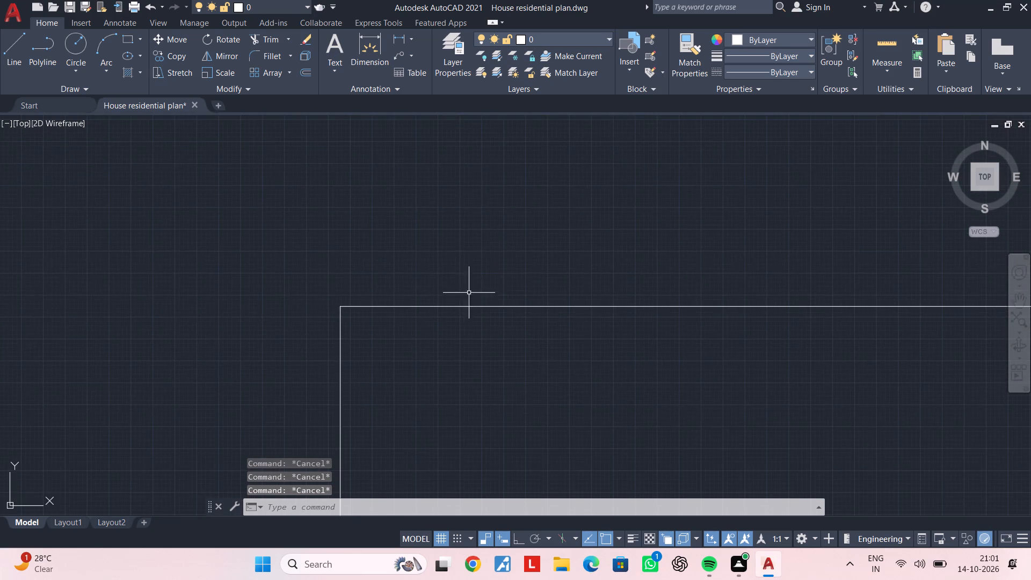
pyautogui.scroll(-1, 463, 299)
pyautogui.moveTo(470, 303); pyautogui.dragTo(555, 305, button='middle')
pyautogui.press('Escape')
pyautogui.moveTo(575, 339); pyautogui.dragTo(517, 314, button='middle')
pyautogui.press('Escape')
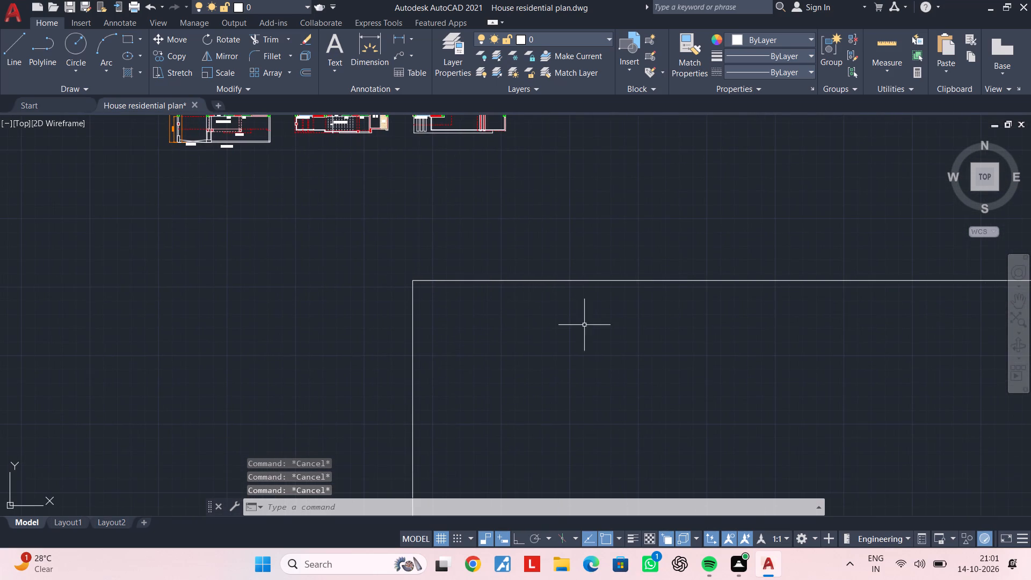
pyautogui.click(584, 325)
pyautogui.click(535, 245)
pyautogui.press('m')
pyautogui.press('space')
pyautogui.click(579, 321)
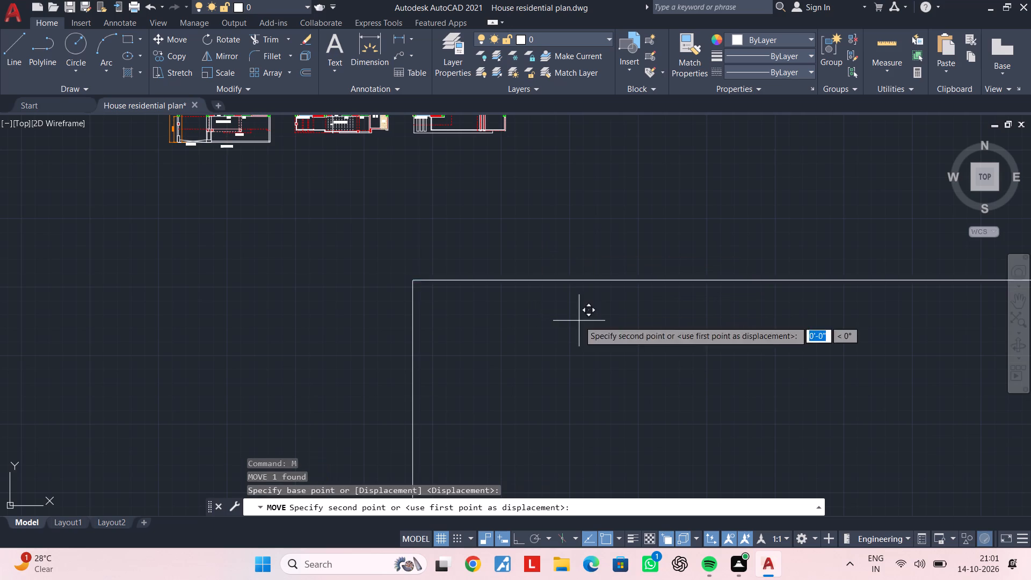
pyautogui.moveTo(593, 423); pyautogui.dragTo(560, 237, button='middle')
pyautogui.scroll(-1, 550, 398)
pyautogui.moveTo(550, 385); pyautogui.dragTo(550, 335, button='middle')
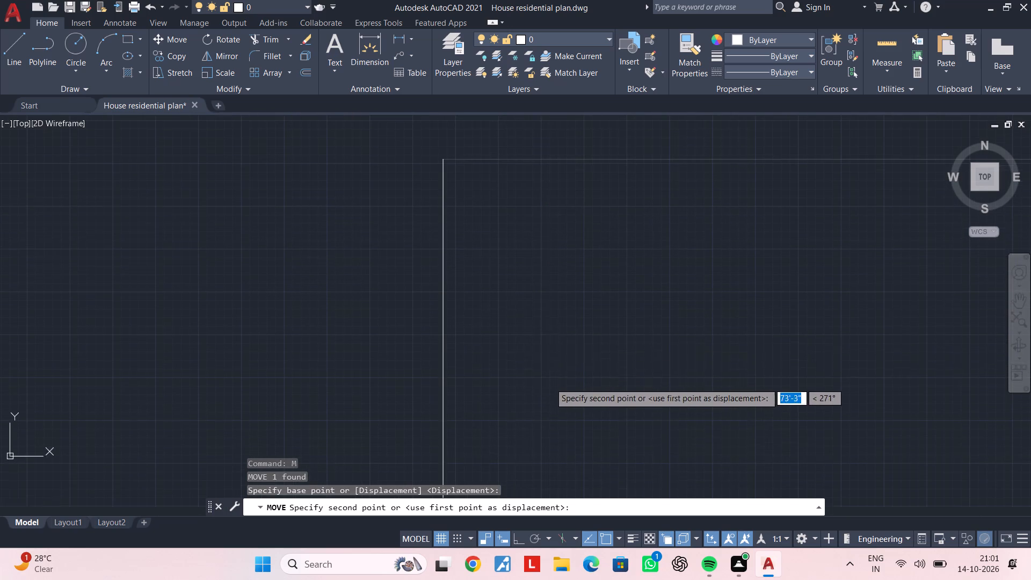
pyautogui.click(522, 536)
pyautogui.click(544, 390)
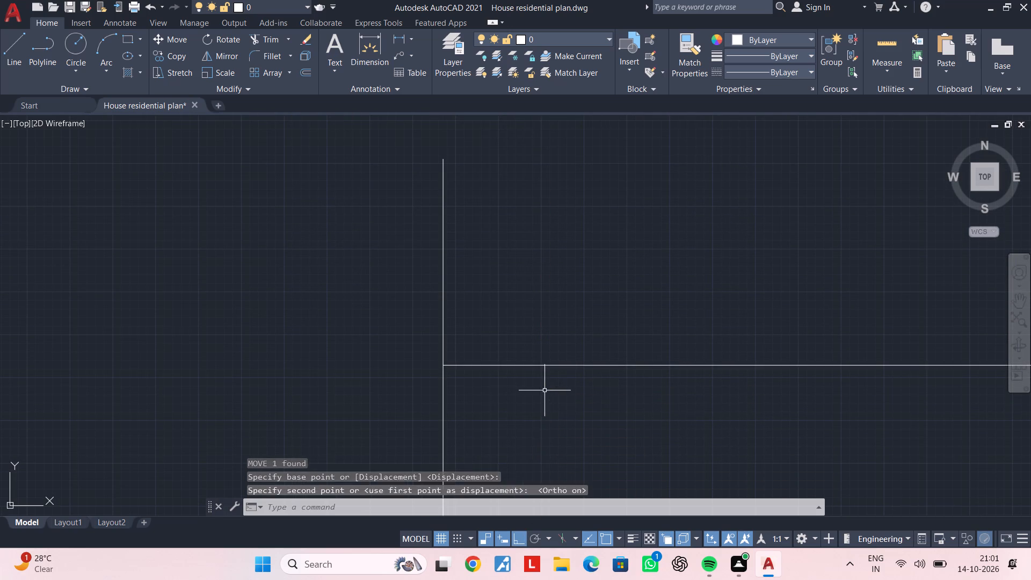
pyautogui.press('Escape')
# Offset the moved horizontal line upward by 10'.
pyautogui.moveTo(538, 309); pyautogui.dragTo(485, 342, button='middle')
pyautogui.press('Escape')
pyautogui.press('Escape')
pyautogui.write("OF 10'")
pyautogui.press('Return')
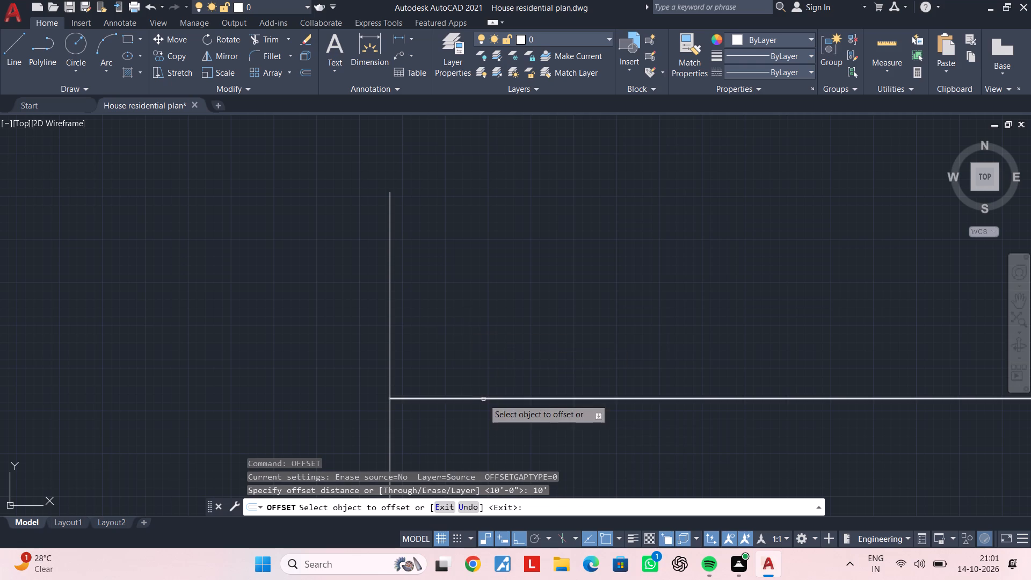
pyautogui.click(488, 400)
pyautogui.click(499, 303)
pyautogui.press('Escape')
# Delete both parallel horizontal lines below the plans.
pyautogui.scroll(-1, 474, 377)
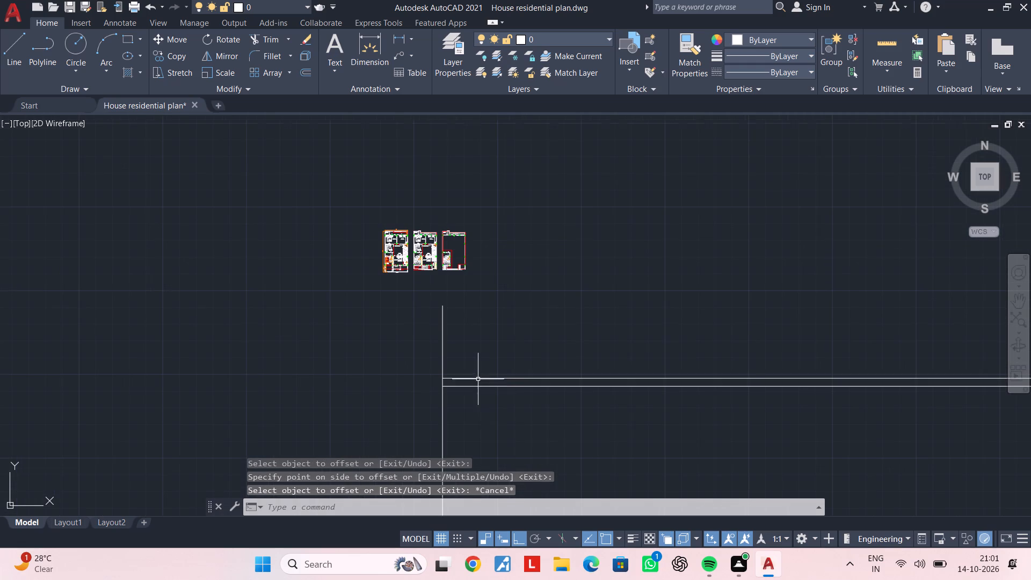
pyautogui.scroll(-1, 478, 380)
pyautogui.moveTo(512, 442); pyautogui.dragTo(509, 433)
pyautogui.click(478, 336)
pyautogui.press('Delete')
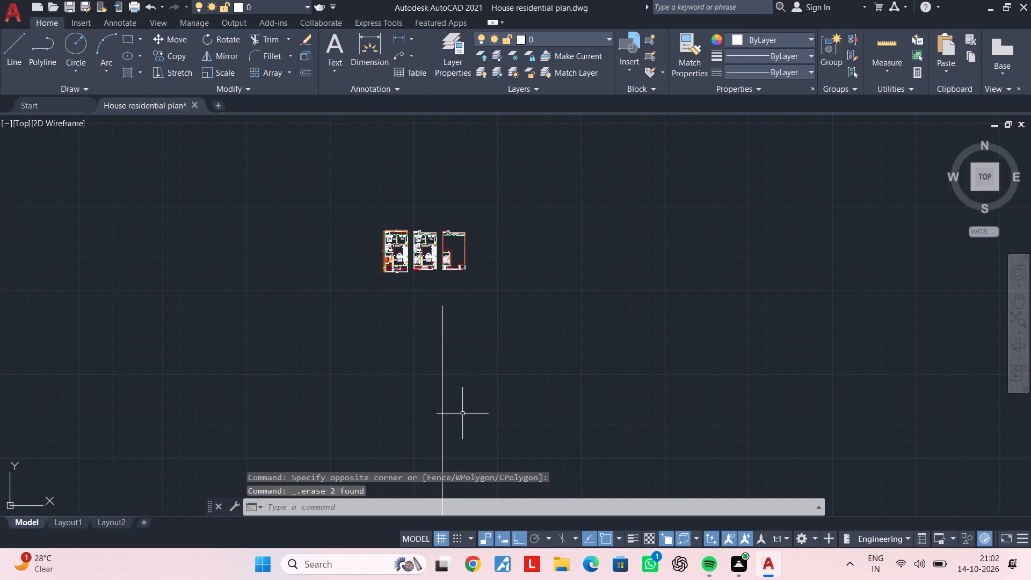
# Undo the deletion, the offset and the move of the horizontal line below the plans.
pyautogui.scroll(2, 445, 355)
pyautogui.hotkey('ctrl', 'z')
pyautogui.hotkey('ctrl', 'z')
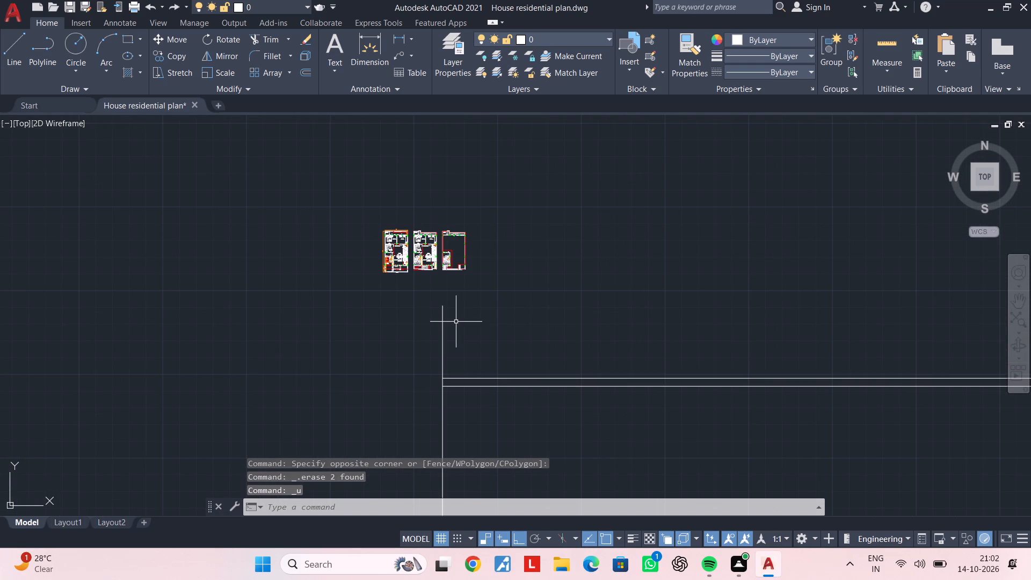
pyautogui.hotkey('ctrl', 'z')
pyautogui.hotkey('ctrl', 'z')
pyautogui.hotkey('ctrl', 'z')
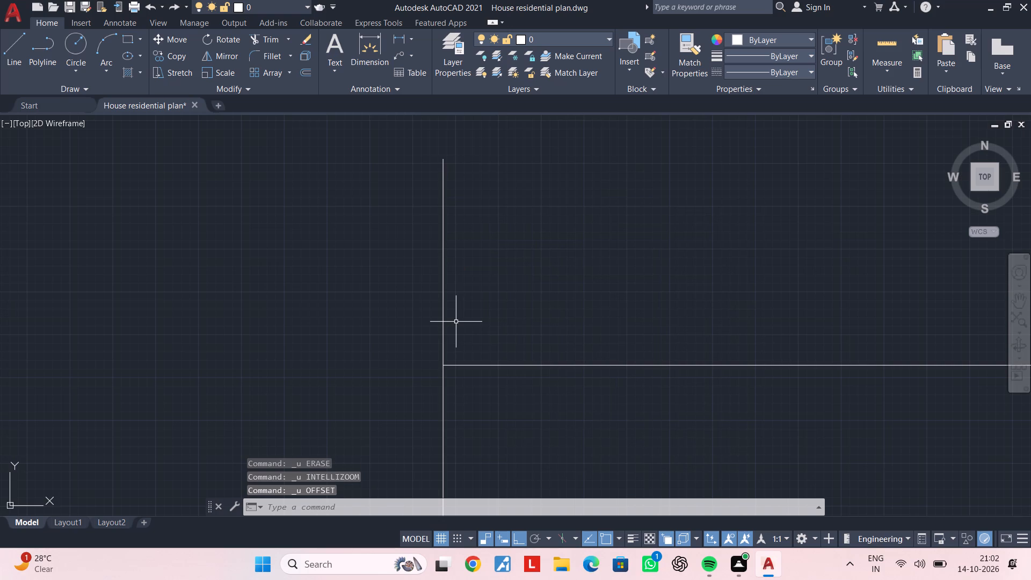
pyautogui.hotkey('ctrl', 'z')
# Offset the long horizontal line below the plans upward by 10'.
pyautogui.moveTo(459, 303); pyautogui.dragTo(451, 340, button='middle')
pyautogui.press('Escape')
pyautogui.press('Escape')
pyautogui.write("OF 10'")
pyautogui.press('Return')
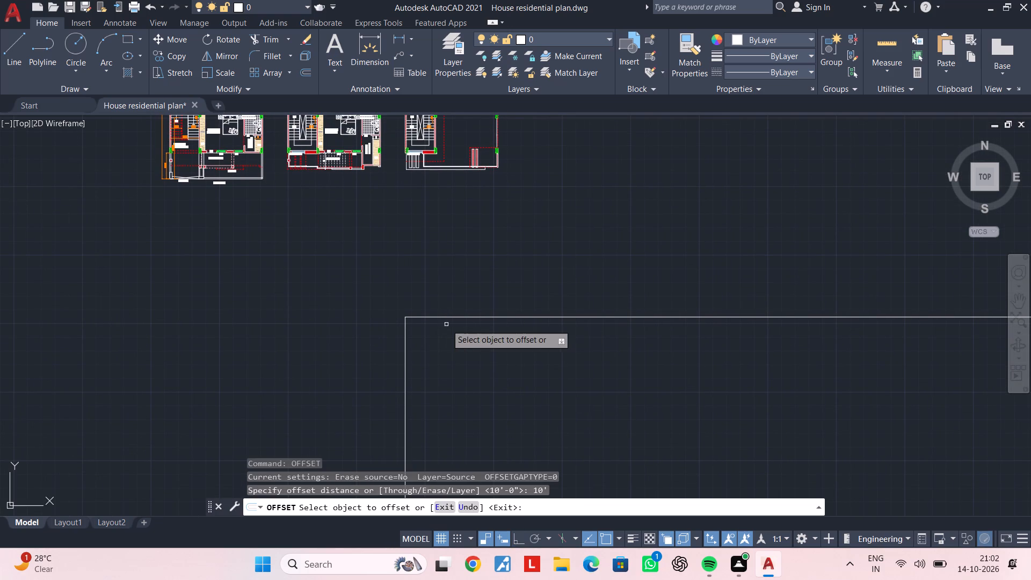
pyautogui.scroll(1, 471, 314)
pyautogui.click(465, 317)
pyautogui.click(465, 269)
pyautogui.press('Escape')
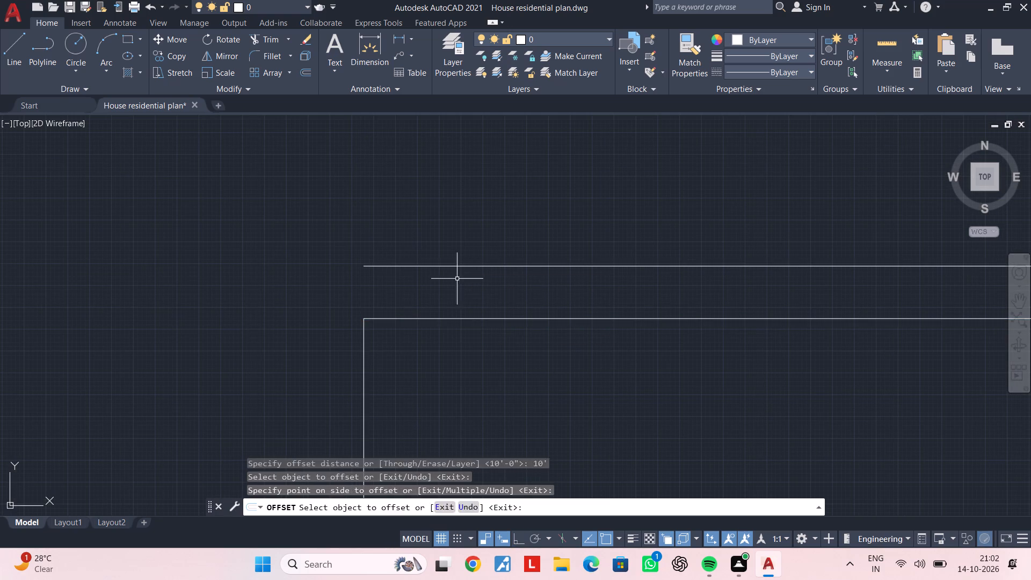
# Extend the vertical line at the start of the two horizontal lines upward to the underside of the third plan.
pyautogui.press('Escape')
pyautogui.press('Escape')
pyautogui.press('Escape')
pyautogui.press('e')
pyautogui.press('x')
pyautogui.press('space')
pyautogui.click(406, 379)
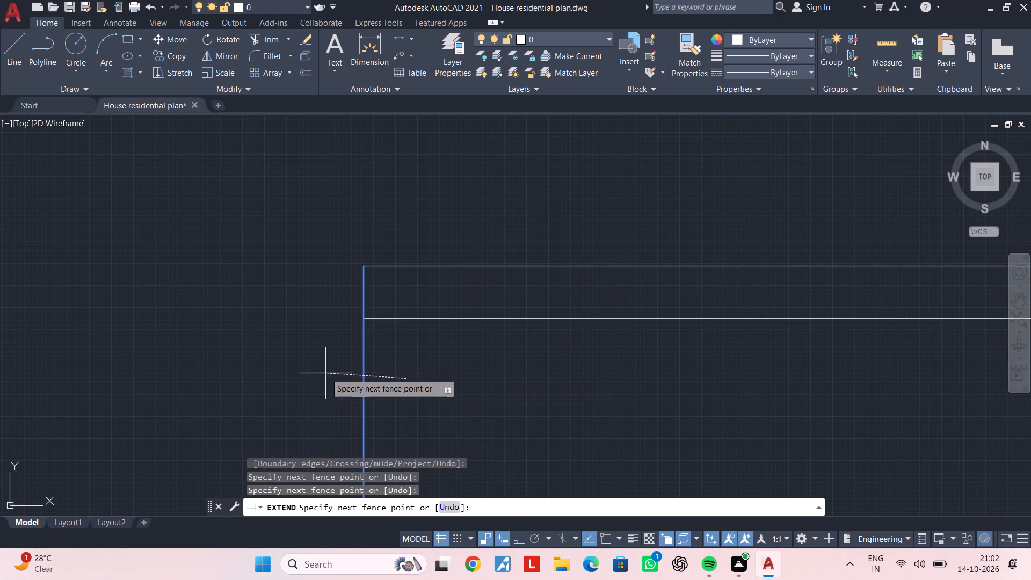
pyautogui.click(325, 373)
pyautogui.scroll(-1, 386, 299)
pyautogui.click(387, 299)
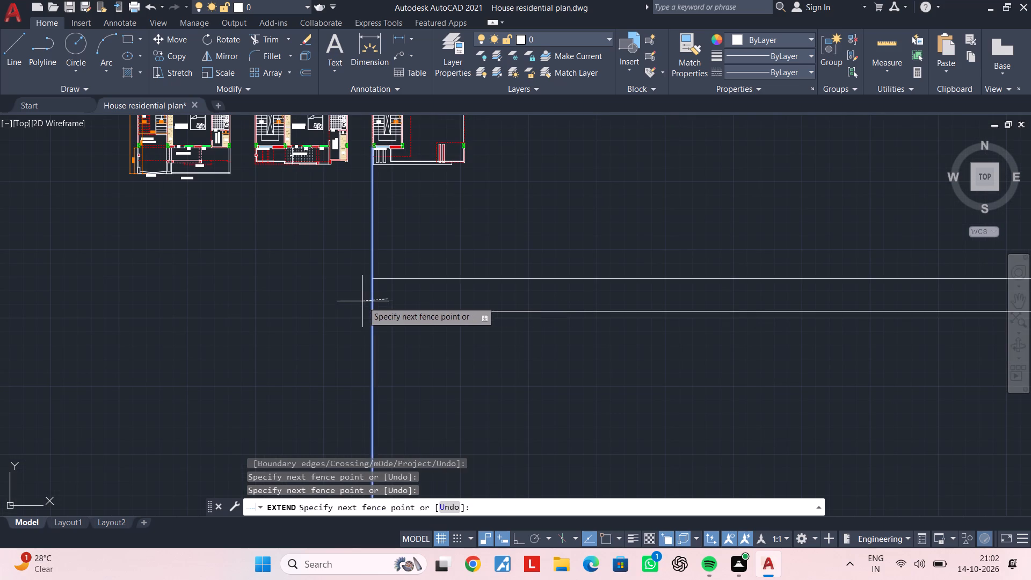
pyautogui.click(362, 301)
pyautogui.press('Escape')
pyautogui.press('Escape')
# Trim off the part of the vertical line that runs below the lower horizontal line.
pyautogui.press('t')
pyautogui.press('r')
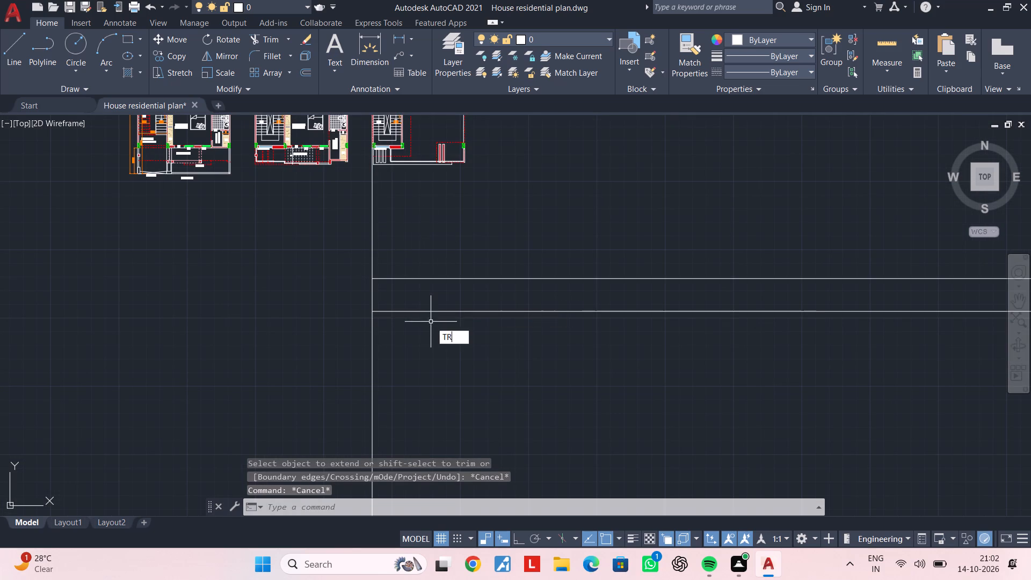
pyautogui.press('space')
pyautogui.moveTo(429, 368); pyautogui.dragTo(416, 368)
pyautogui.click(354, 368)
pyautogui.press('Escape')
pyautogui.press('Escape')
pyautogui.scroll(2, 411, 279)
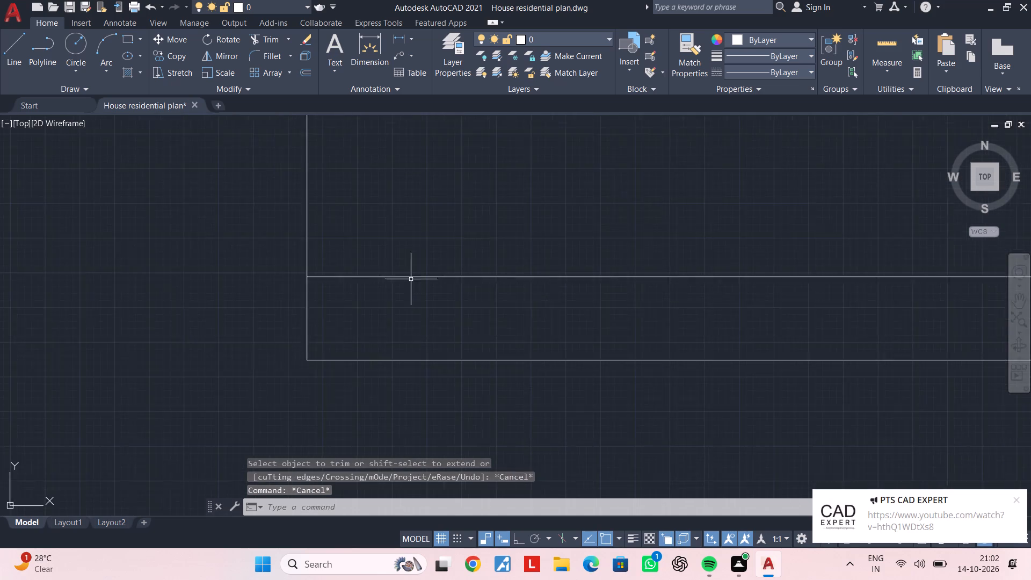
pyautogui.moveTo(412, 275); pyautogui.dragTo(375, 306, button='middle')
pyautogui.scroll(1, 375, 306)
pyautogui.press('Escape')
pyautogui.press('Escape')
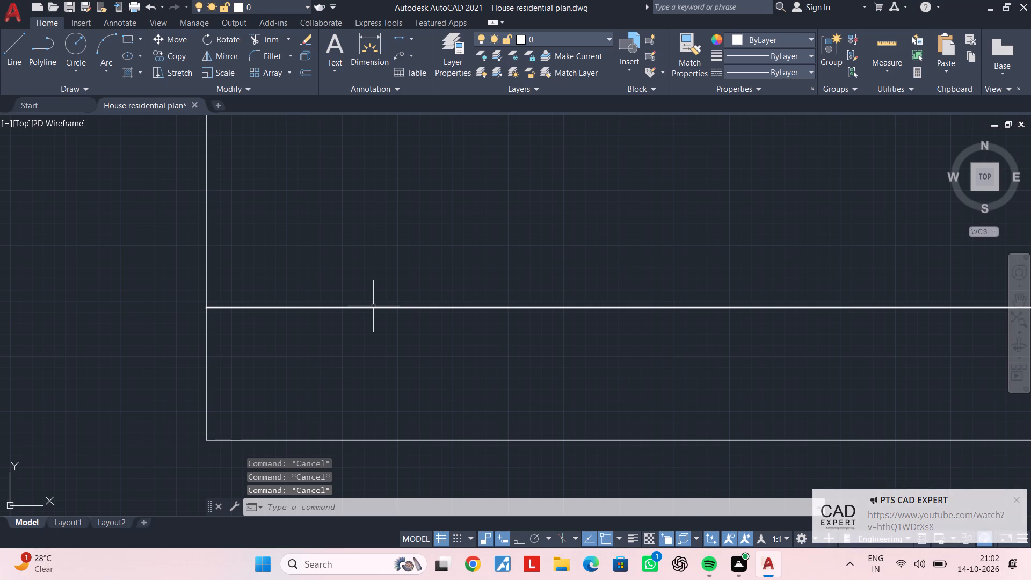
# Offset the vertical line by 4.5" toward the inside of the horizontal lines.
pyautogui.press('Escape')
pyautogui.press('Escape')
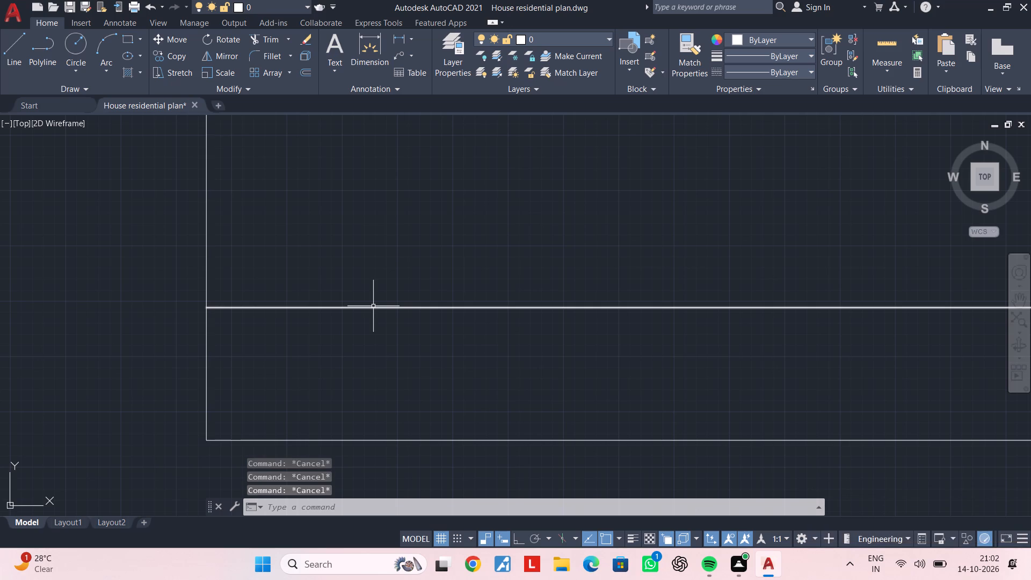
pyautogui.press('Escape')
pyautogui.press('Escape')
pyautogui.write('OF 4.5"')
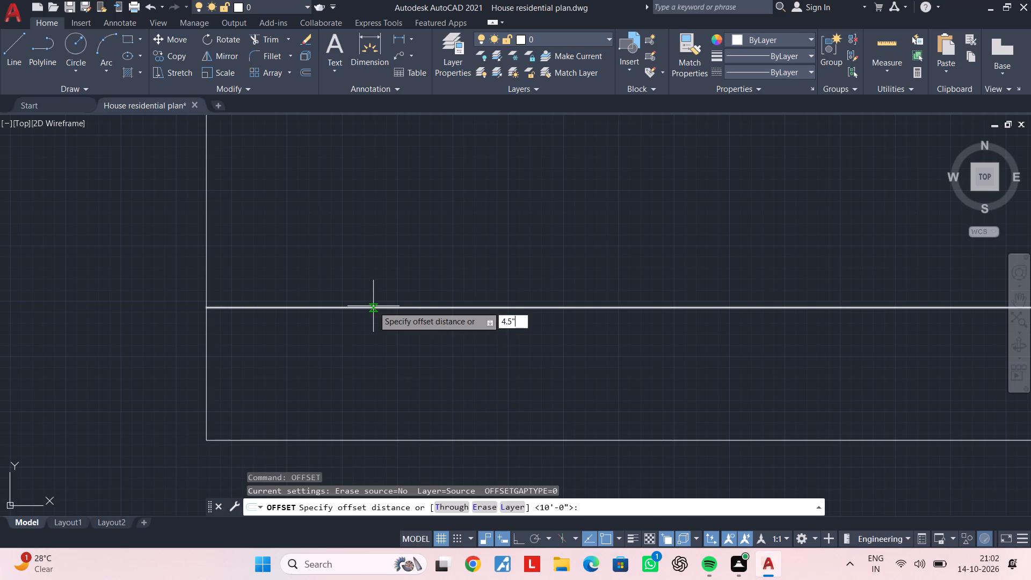
pyautogui.press('Return')
pyautogui.click(208, 383)
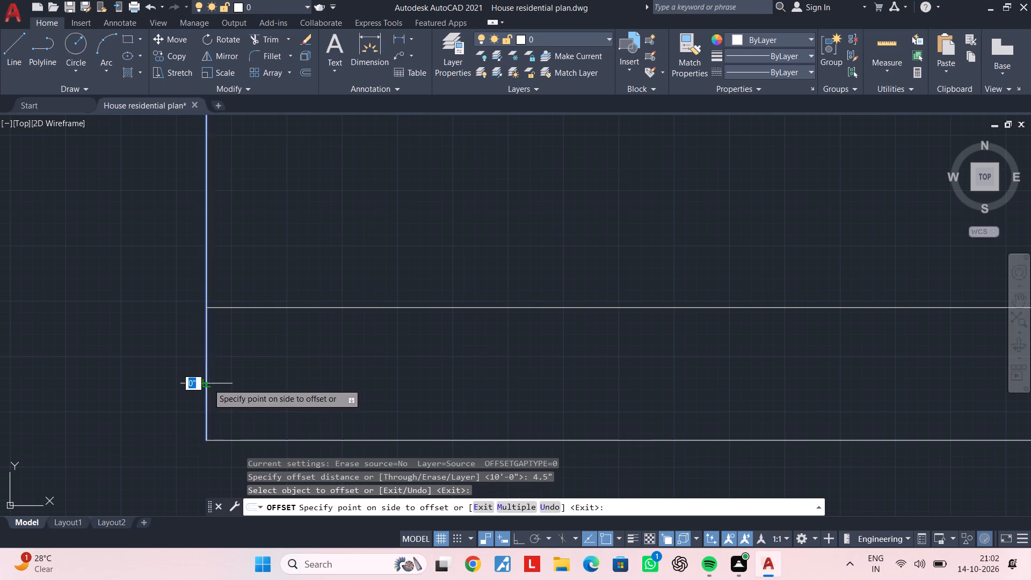
pyautogui.click(389, 366)
pyautogui.press('Escape')
pyautogui.press('Escape')
pyautogui.moveTo(228, 380); pyautogui.dragTo(156, 364, button='middle')
pyautogui.press('Escape')
pyautogui.press('Escape')
pyautogui.press('Escape')
pyautogui.press('Escape')
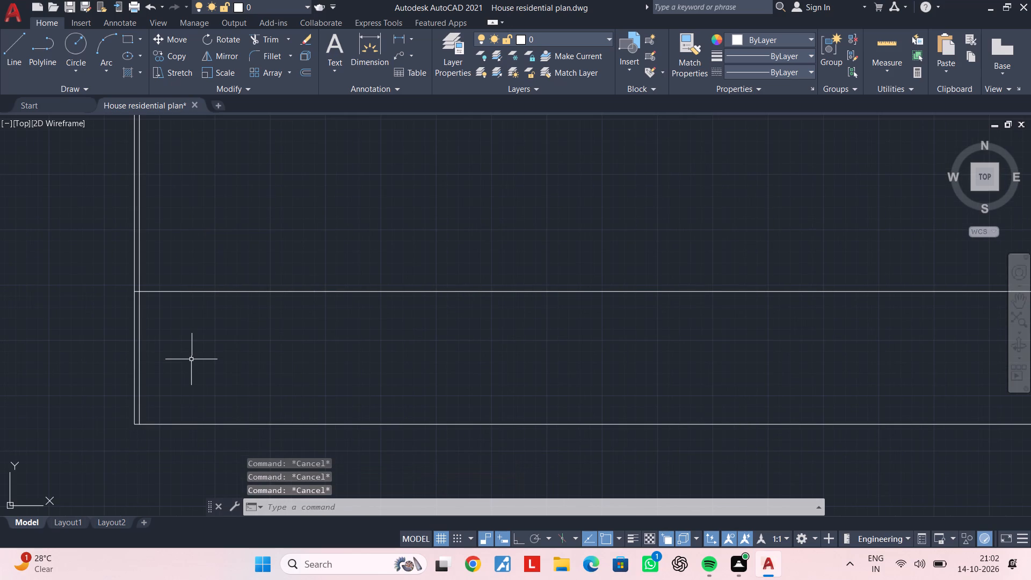
pyautogui.press('Escape')
pyautogui.press('Escape')
pyautogui.press('Escape')
# Place a vertical construction line through the bottom outer corner of the third plan's far wall.
pyautogui.scroll(-3, 191, 359)
pyautogui.moveTo(227, 345); pyautogui.dragTo(231, 393, button='middle')
pyautogui.moveTo(260, 333); pyautogui.dragTo(383, 310, button='middle')
pyautogui.scroll(1, 405, 279)
pyautogui.moveTo(411, 315); pyautogui.dragTo(421, 310, button='middle')
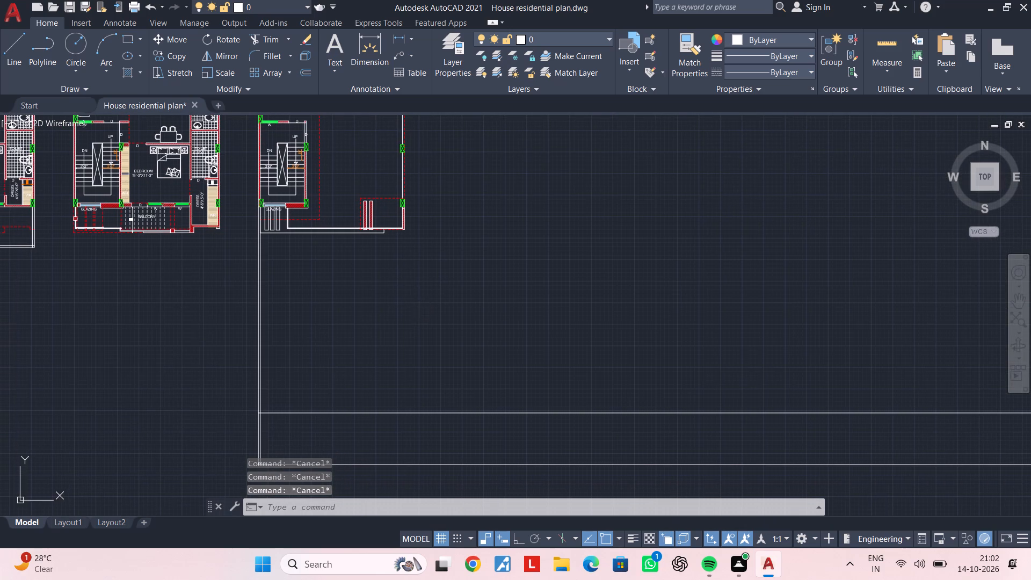
pyautogui.write('XL')
pyautogui.press('space')
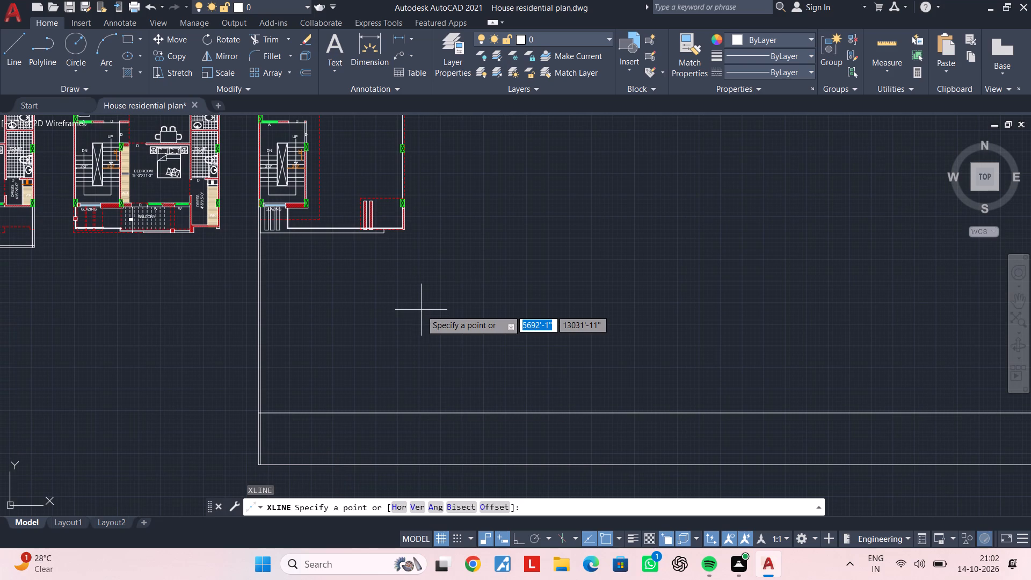
pyautogui.write('V')
pyautogui.press('space')
pyautogui.scroll(3, 404, 232)
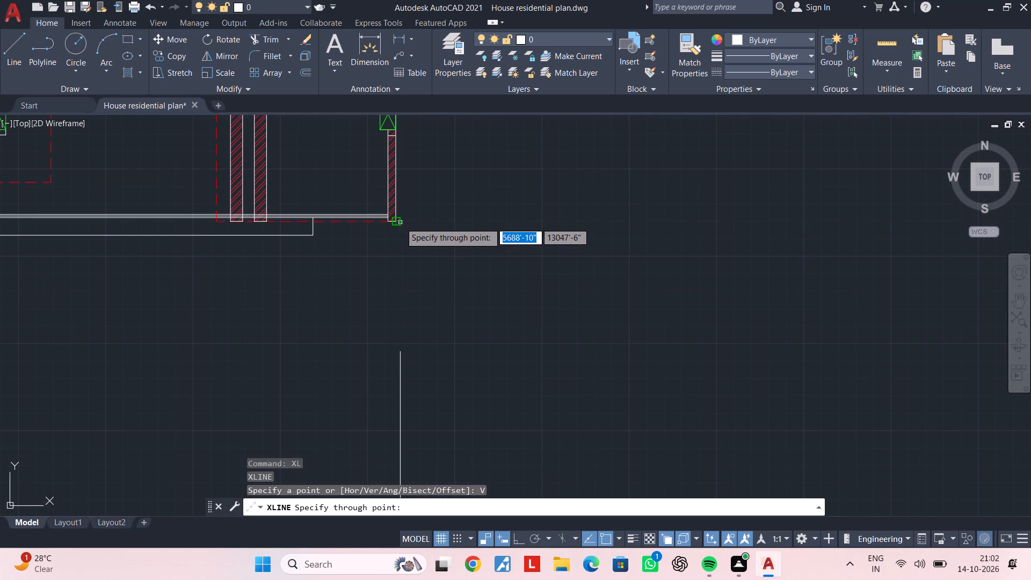
pyautogui.click(400, 222)
pyautogui.scroll(-2, 463, 298)
pyautogui.scroll(4, 422, 250)
pyautogui.scroll(-5, 425, 260)
pyautogui.scroll(5, 470, 291)
pyautogui.scroll(-6, 441, 281)
pyautogui.moveTo(532, 286); pyautogui.dragTo(522, 129, button='middle')
pyautogui.press('Escape')
pyautogui.press('Escape')
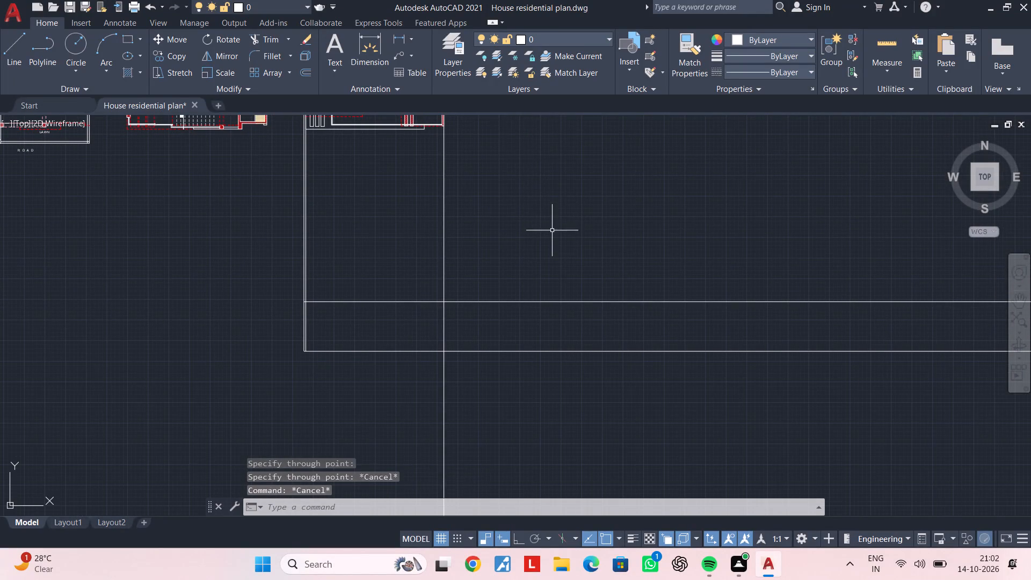
pyautogui.press('Escape')
# Trim both horizontal lines beyond the vertical construction line, and trim the construction line below the lower horizontal.
pyautogui.press('t')
pyautogui.write('R')
pyautogui.press('space')
pyautogui.click(543, 234)
pyautogui.click(543, 351)
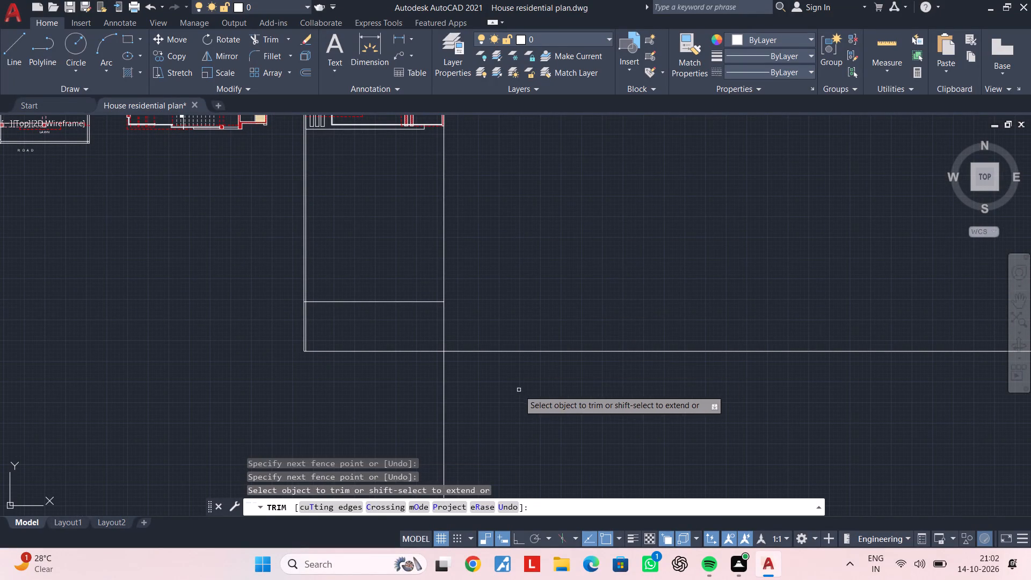
pyautogui.click(507, 308)
pyautogui.click(515, 399)
pyautogui.moveTo(498, 402); pyautogui.dragTo(491, 404)
pyautogui.click(387, 409)
pyautogui.press('Escape')
pyautogui.moveTo(354, 368); pyautogui.dragTo(376, 473, button='middle')
pyautogui.press('Escape')
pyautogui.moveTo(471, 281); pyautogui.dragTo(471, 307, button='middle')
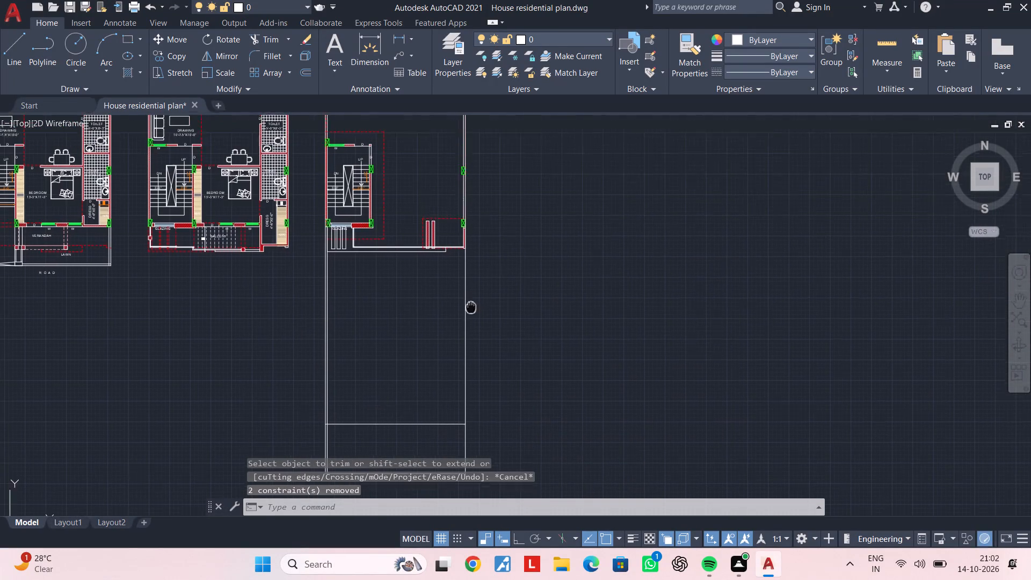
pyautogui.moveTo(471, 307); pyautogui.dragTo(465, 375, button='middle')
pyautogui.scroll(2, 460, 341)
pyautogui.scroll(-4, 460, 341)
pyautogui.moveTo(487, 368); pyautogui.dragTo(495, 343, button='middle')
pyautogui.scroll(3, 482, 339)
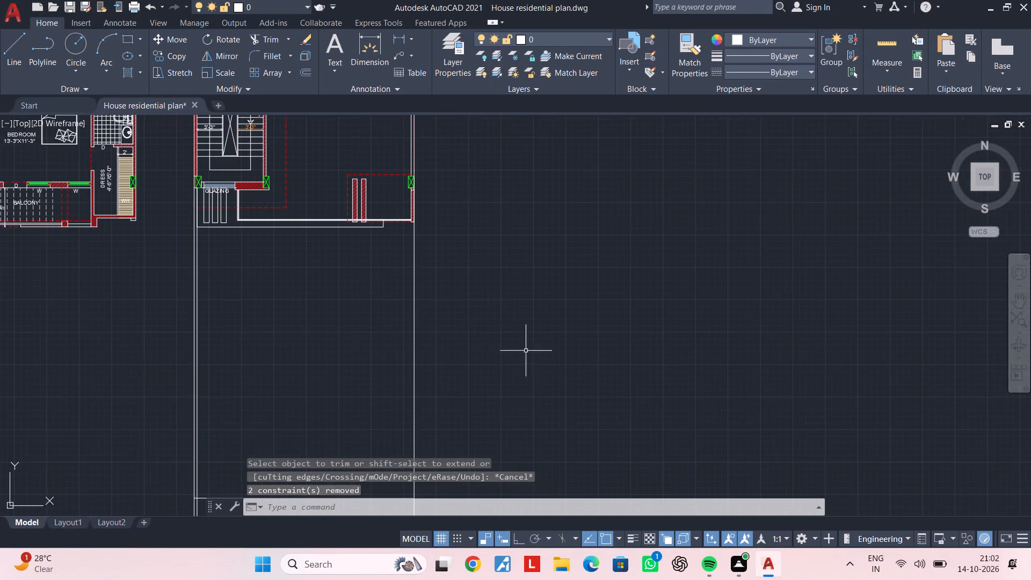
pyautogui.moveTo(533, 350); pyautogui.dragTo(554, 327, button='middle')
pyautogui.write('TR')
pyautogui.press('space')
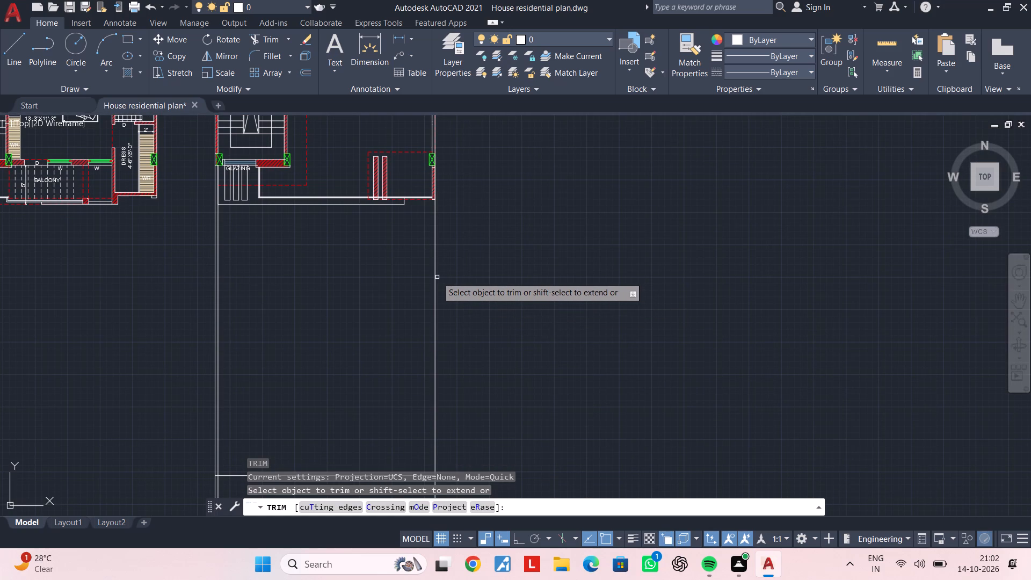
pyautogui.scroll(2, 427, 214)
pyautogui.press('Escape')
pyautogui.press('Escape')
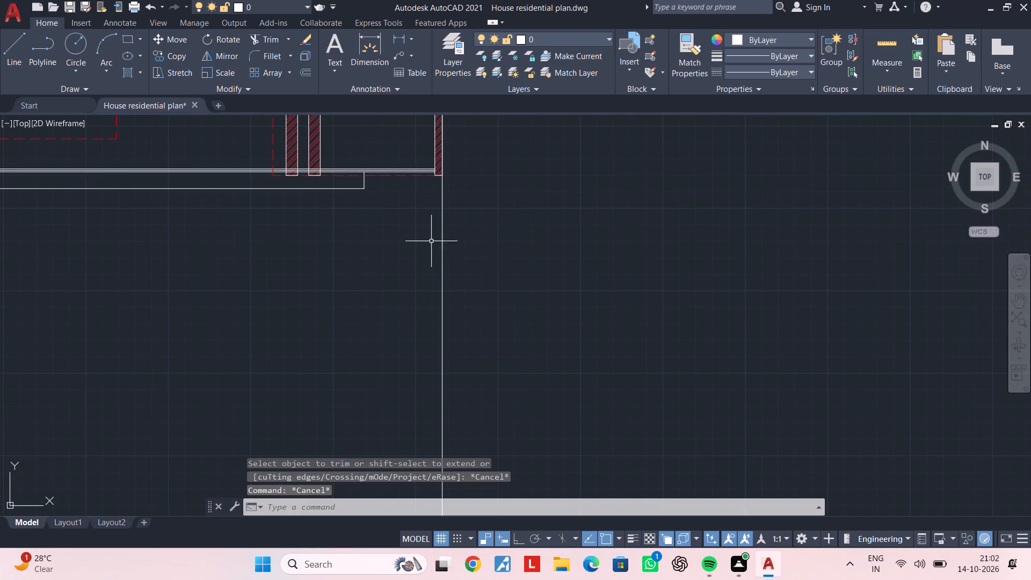
# Draw a temporary slanted line crossing the vertical construction line just below the third plan.
pyautogui.press('l')
pyautogui.press('space')
pyautogui.moveTo(334, 275); pyautogui.dragTo(344, 274)
pyautogui.click(792, 215)
pyautogui.press('Escape')
pyautogui.press('Escape')
pyautogui.press('Escape')
# Trim the vertical construction line above the slanted line.
pyautogui.press('t')
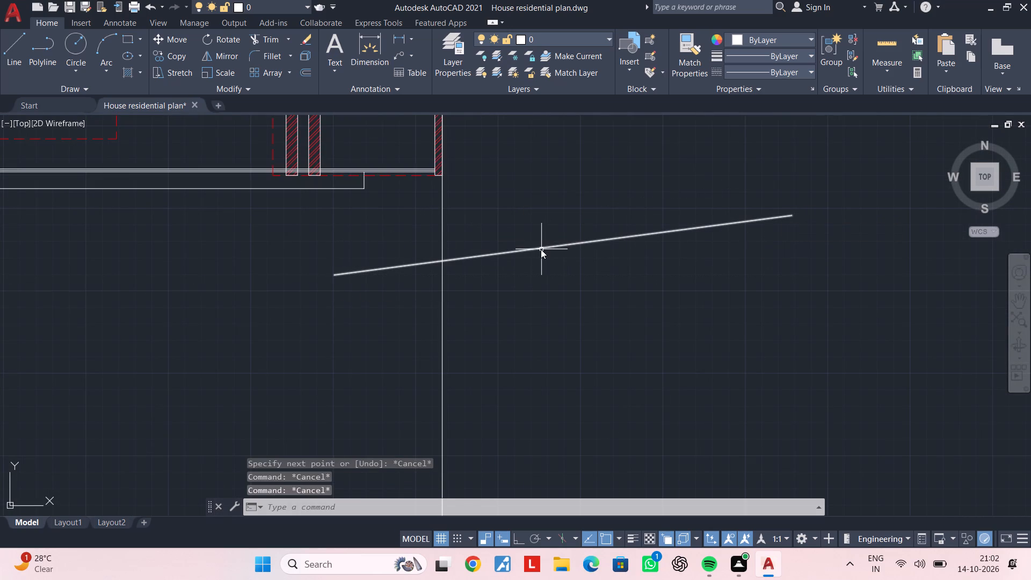
pyautogui.press('r')
pyautogui.press('space')
pyautogui.click(442, 238)
pyautogui.press('Escape')
# Delete the temporary slanted line below the third plan.
pyautogui.click(575, 231)
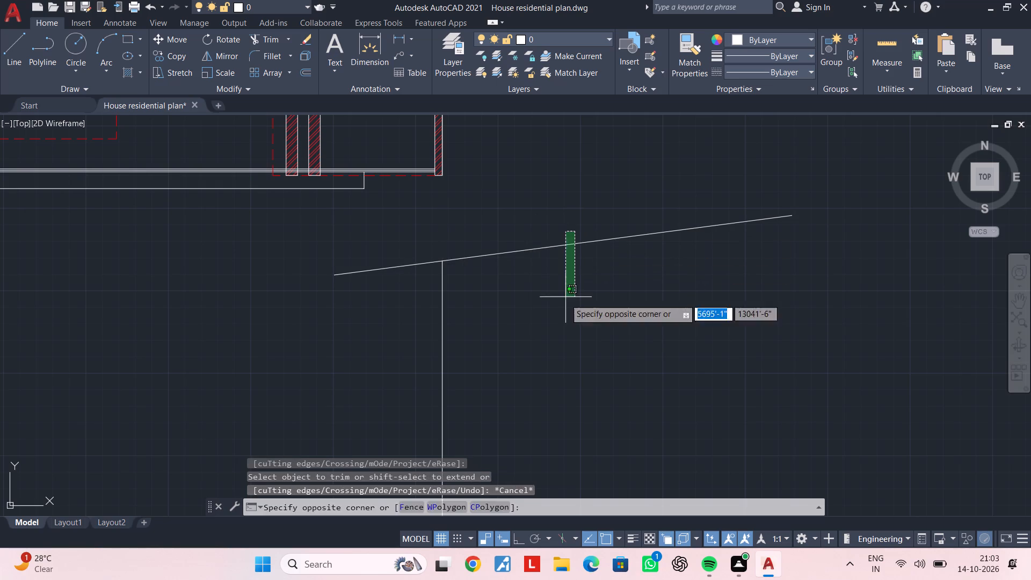
pyautogui.click(564, 300)
pyautogui.press('Delete')
pyautogui.press('Delete')
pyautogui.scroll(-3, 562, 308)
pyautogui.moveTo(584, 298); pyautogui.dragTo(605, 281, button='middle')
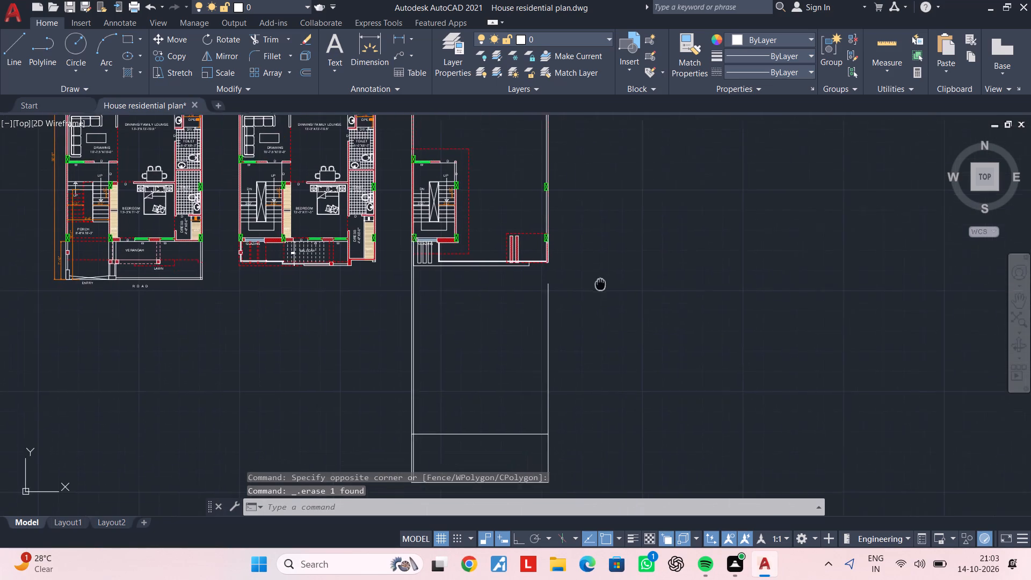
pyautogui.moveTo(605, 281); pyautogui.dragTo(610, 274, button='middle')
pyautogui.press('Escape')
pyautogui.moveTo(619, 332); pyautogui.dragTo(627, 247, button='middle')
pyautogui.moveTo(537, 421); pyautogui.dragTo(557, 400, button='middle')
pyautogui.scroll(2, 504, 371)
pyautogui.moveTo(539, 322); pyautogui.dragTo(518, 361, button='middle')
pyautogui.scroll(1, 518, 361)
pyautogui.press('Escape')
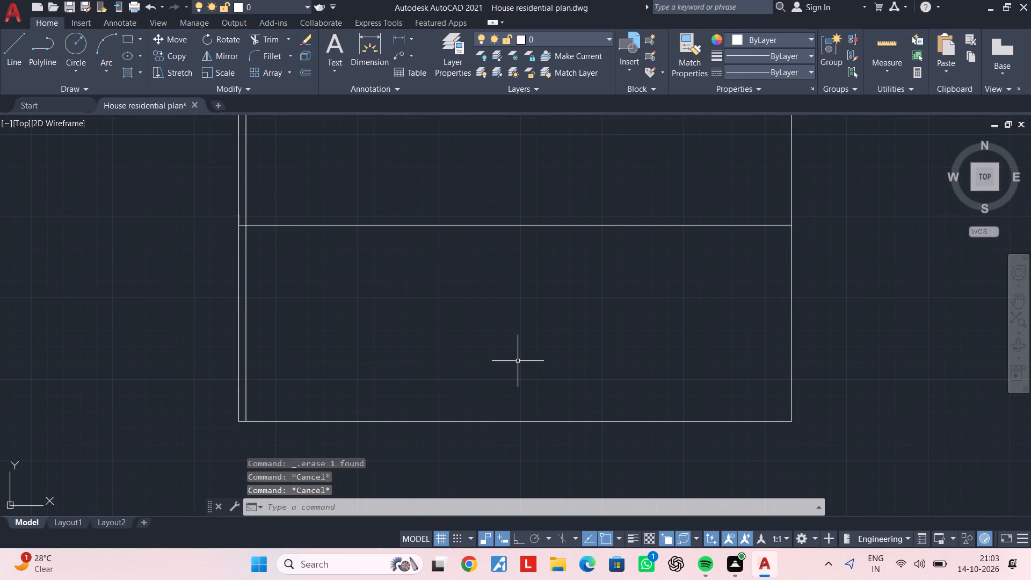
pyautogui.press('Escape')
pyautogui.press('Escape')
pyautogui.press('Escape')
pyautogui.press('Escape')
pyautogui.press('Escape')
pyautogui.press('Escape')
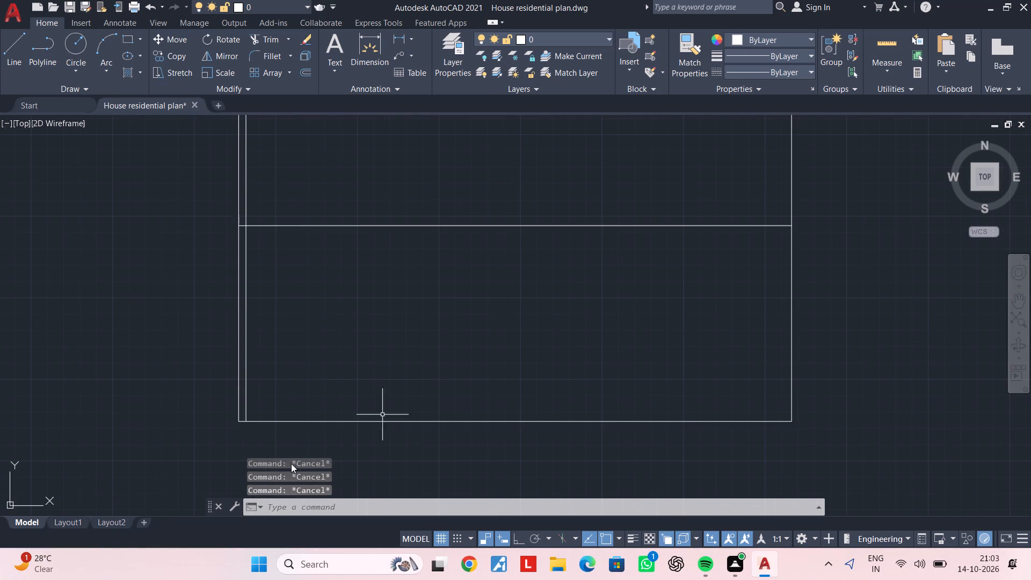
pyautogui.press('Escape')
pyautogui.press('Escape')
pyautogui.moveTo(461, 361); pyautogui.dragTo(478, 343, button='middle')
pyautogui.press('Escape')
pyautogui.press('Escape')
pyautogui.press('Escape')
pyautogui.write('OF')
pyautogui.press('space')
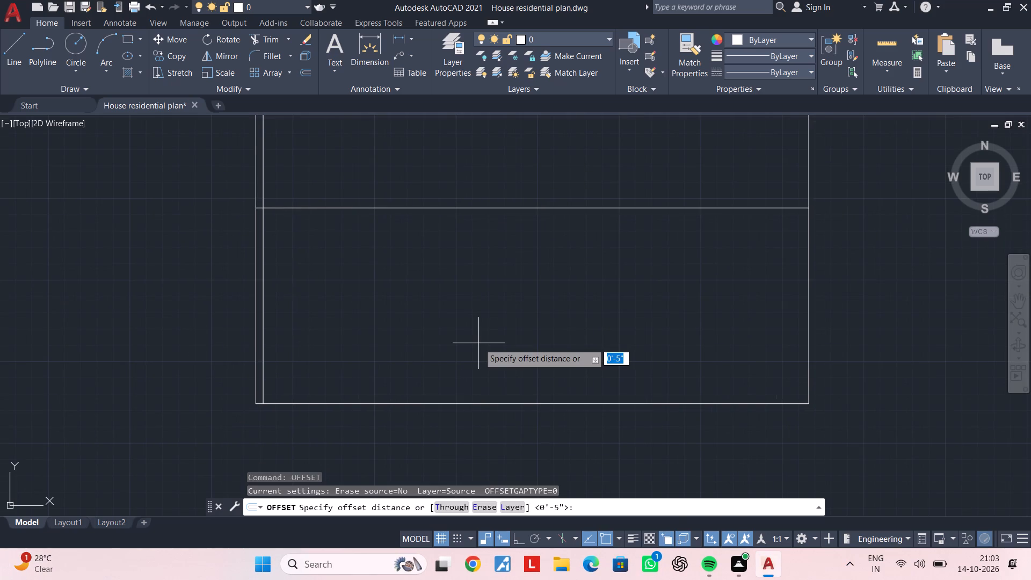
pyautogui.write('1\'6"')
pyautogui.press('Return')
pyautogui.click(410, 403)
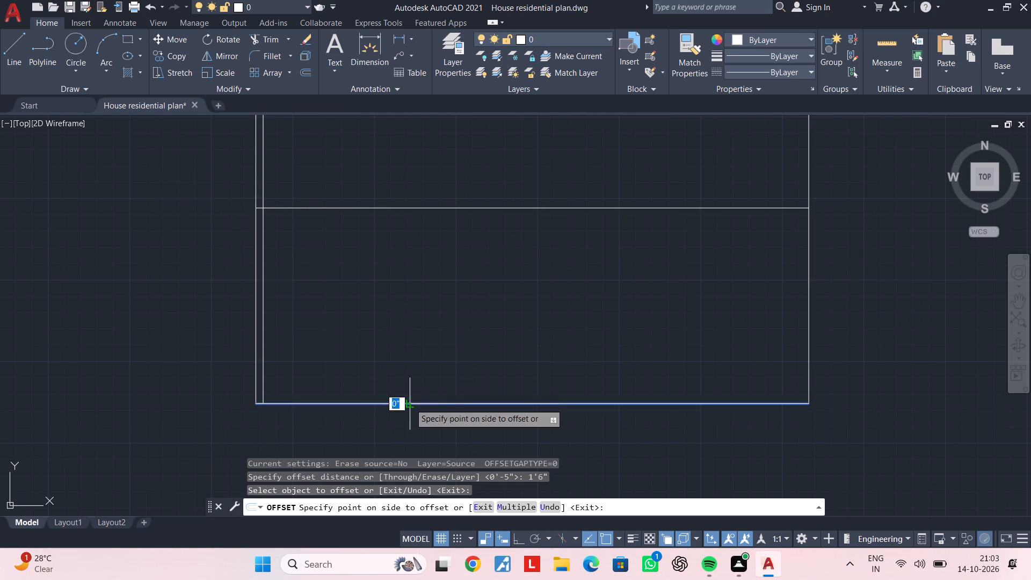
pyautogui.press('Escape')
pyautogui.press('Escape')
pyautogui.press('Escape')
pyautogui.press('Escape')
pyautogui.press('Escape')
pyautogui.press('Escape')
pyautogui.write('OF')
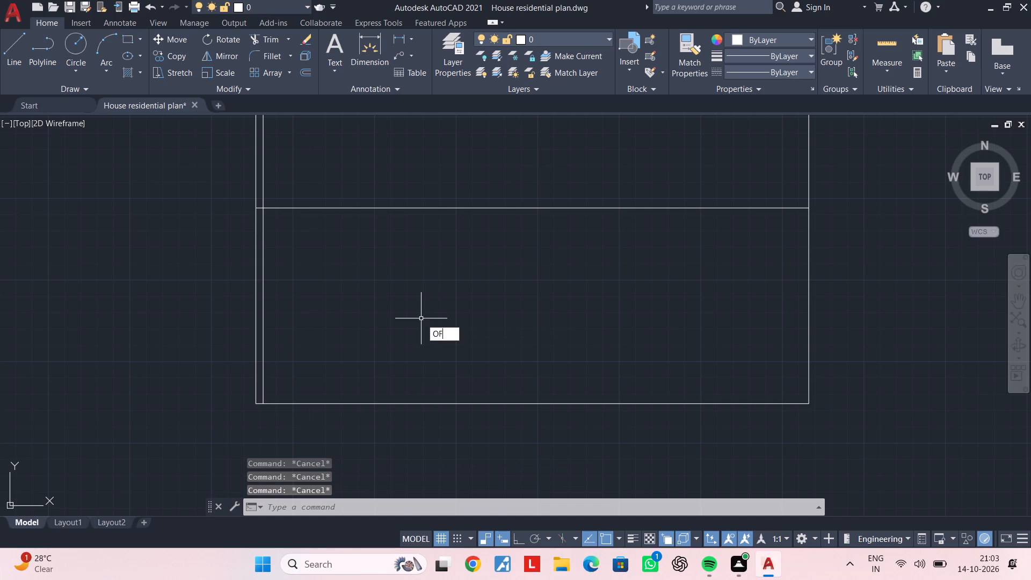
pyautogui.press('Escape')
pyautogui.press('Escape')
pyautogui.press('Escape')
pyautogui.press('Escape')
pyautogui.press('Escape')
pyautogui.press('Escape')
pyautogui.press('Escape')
# Offset the bottom horizontal line of the elevation outline upward by 3'.
pyautogui.write('OF')
pyautogui.press('space')
pyautogui.write("3'")
pyautogui.press('Return')
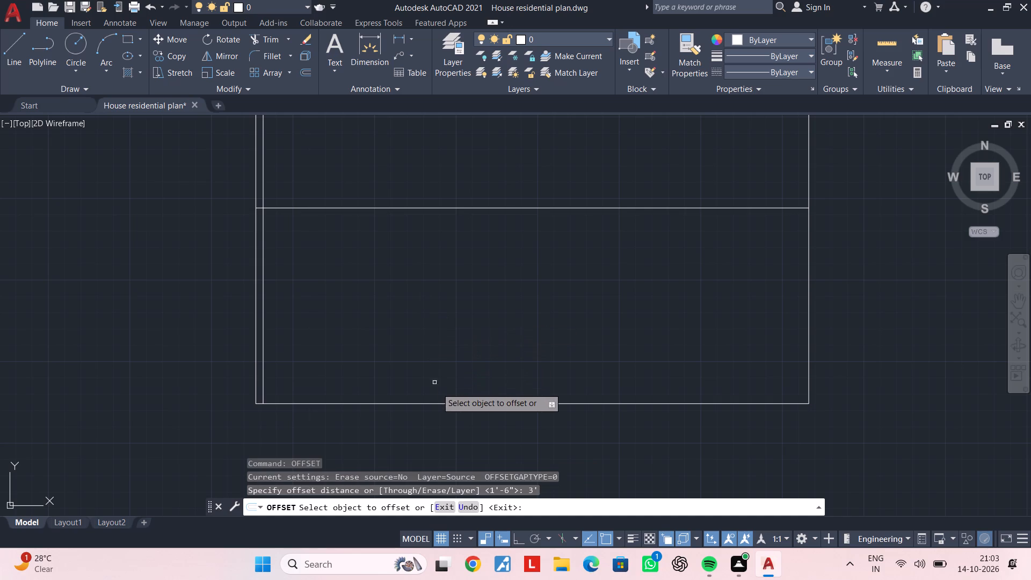
pyautogui.click(444, 404)
pyautogui.click(460, 318)
pyautogui.press('Escape')
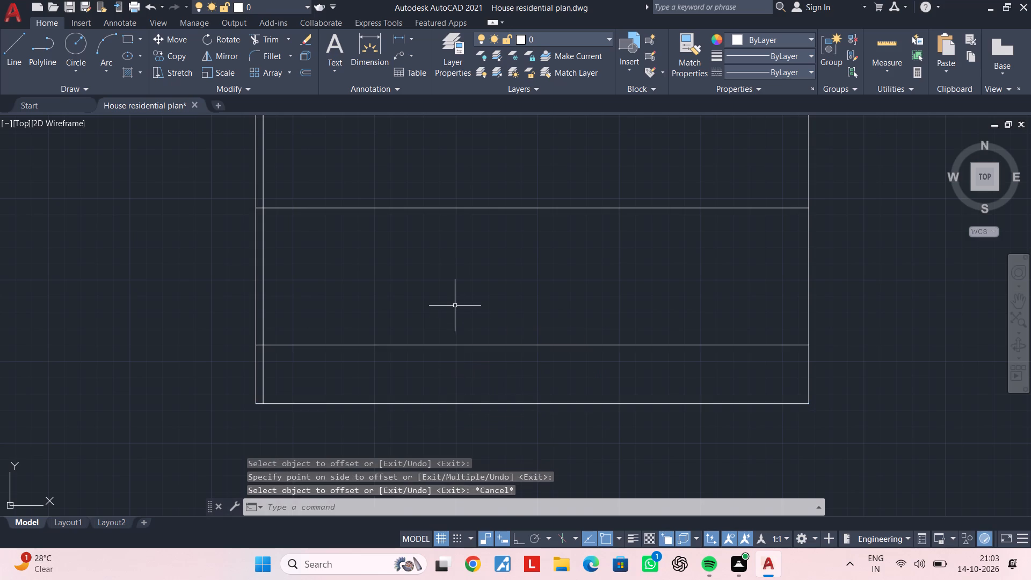
pyautogui.press('Escape')
# Delete the upper horizontal line in the elevation outline, above the line offset 3' from the base.
pyautogui.moveTo(455, 302); pyautogui.dragTo(455, 325, button='middle')
pyautogui.moveTo(516, 287); pyautogui.dragTo(517, 280)
pyautogui.click(487, 204)
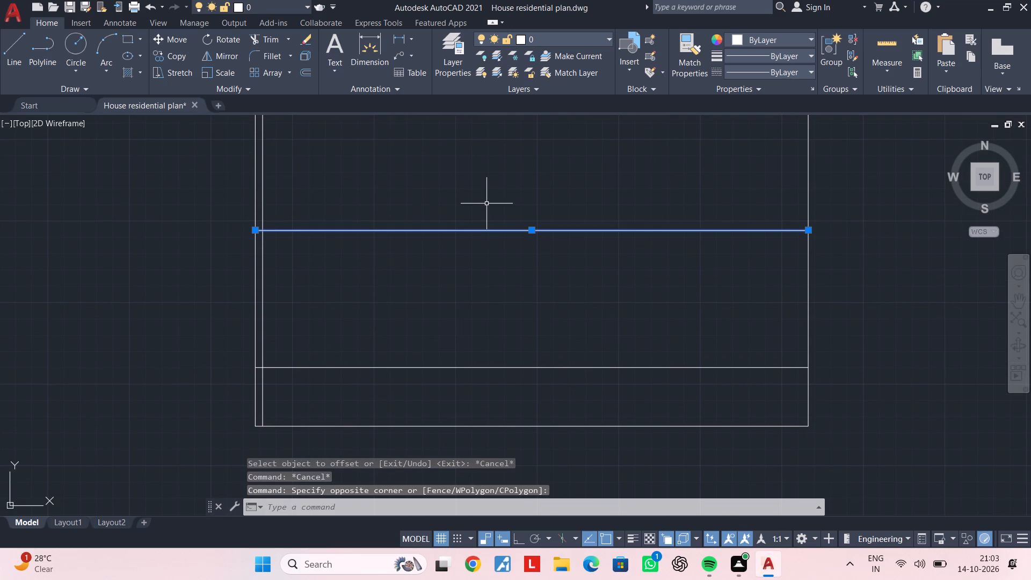
pyautogui.press('Delete')
pyautogui.press('Escape')
pyautogui.press('Escape')
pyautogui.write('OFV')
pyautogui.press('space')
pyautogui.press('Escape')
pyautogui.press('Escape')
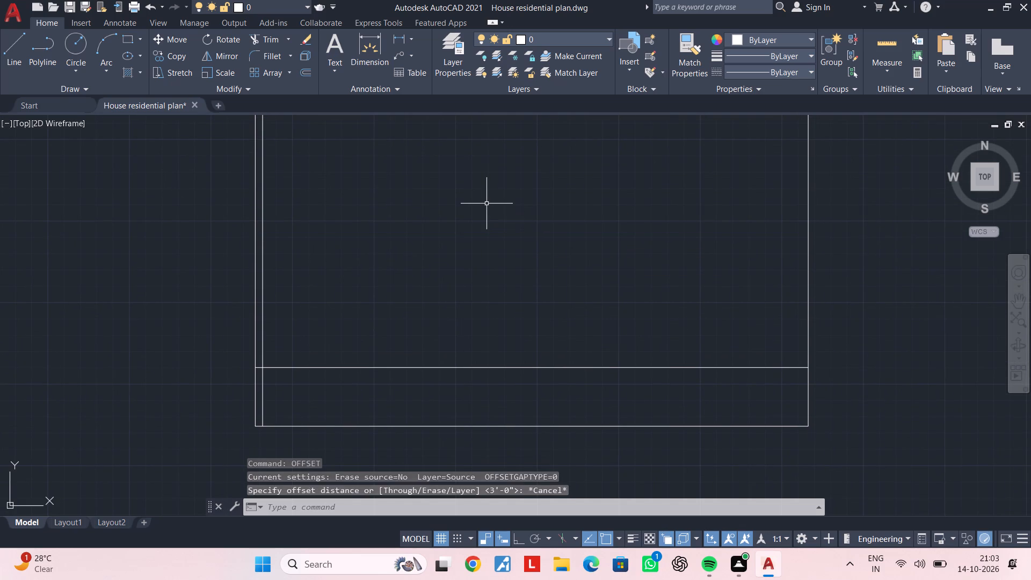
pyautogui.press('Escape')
# Offset the horizontal line just above the elevation's base line upward by 10'.
pyautogui.write("OF 10'")
pyautogui.press('Return')
pyautogui.click(485, 368)
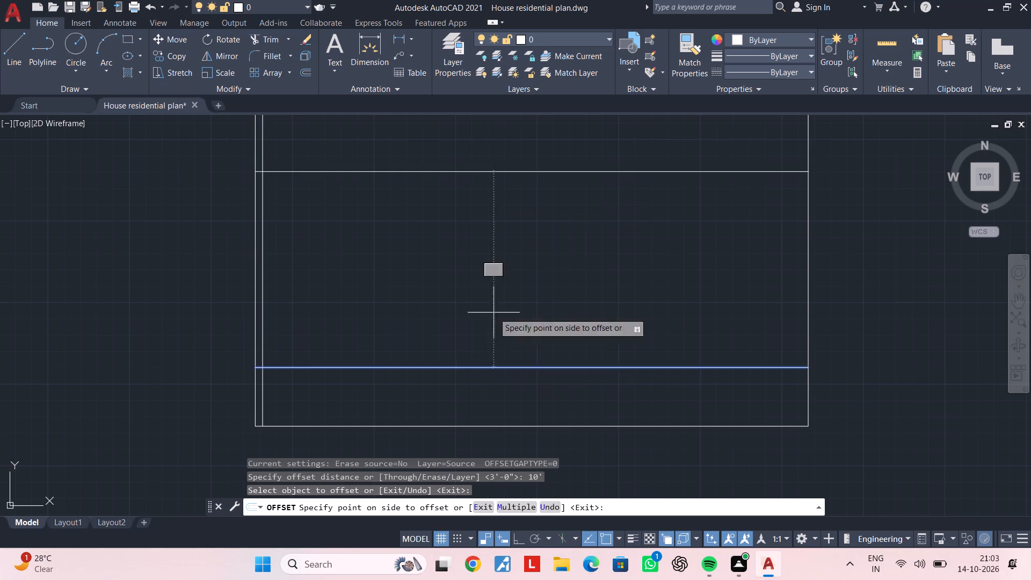
pyautogui.click(496, 237)
pyautogui.scroll(-1, 426, 233)
pyautogui.moveTo(426, 233); pyautogui.dragTo(444, 372, button='middle')
pyautogui.moveTo(460, 363); pyautogui.dragTo(506, 368, button='middle')
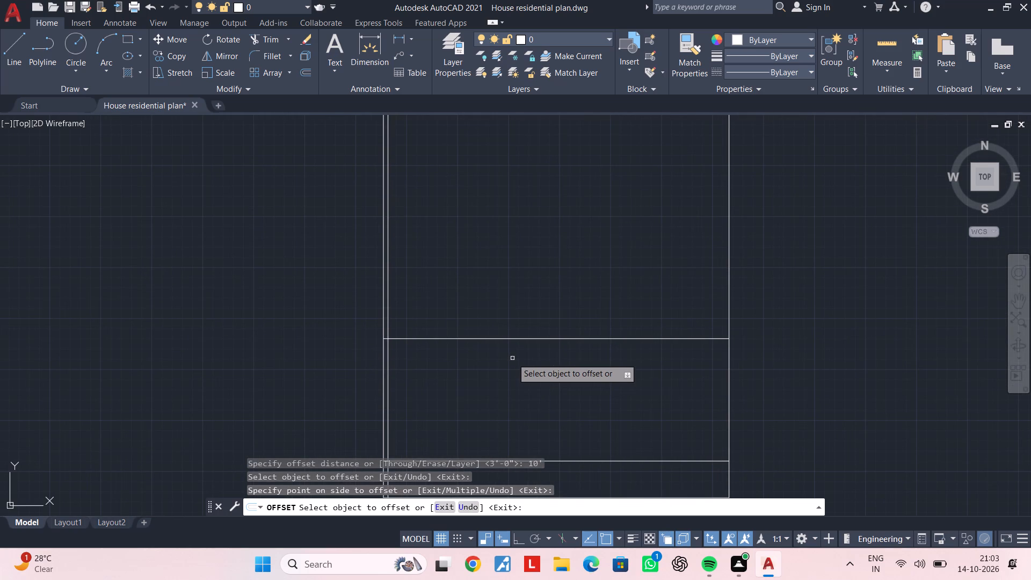
pyautogui.press('Escape')
pyautogui.press('Escape')
pyautogui.press('Escape')
pyautogui.press('Escape')
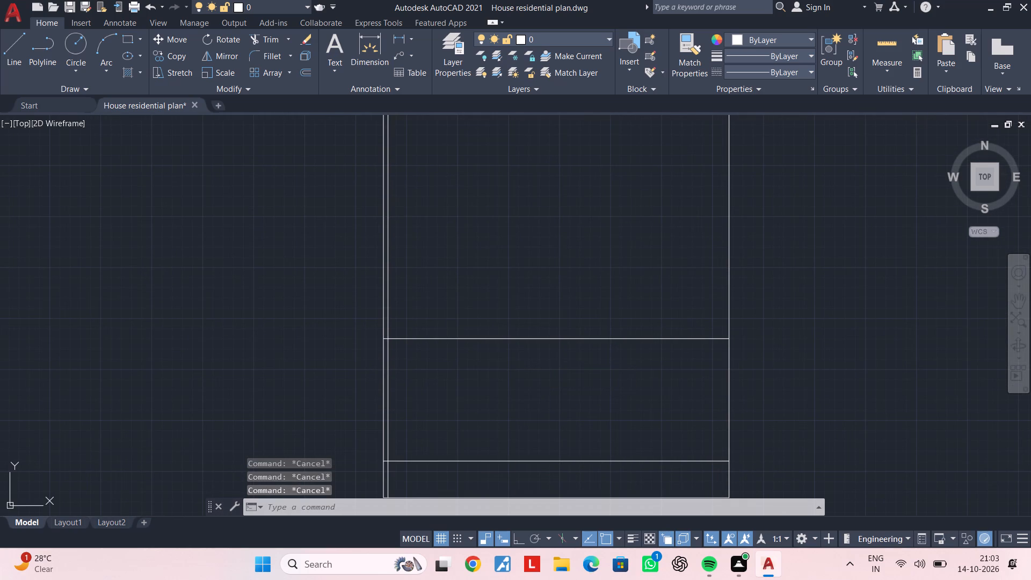
pyautogui.press('Escape')
pyautogui.press('Escape')
pyautogui.press('Escape')
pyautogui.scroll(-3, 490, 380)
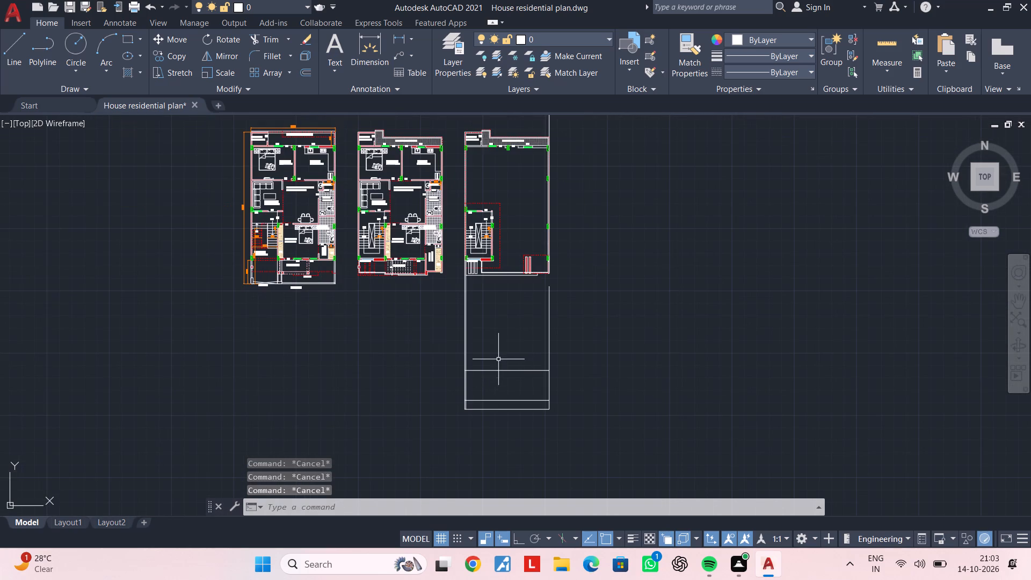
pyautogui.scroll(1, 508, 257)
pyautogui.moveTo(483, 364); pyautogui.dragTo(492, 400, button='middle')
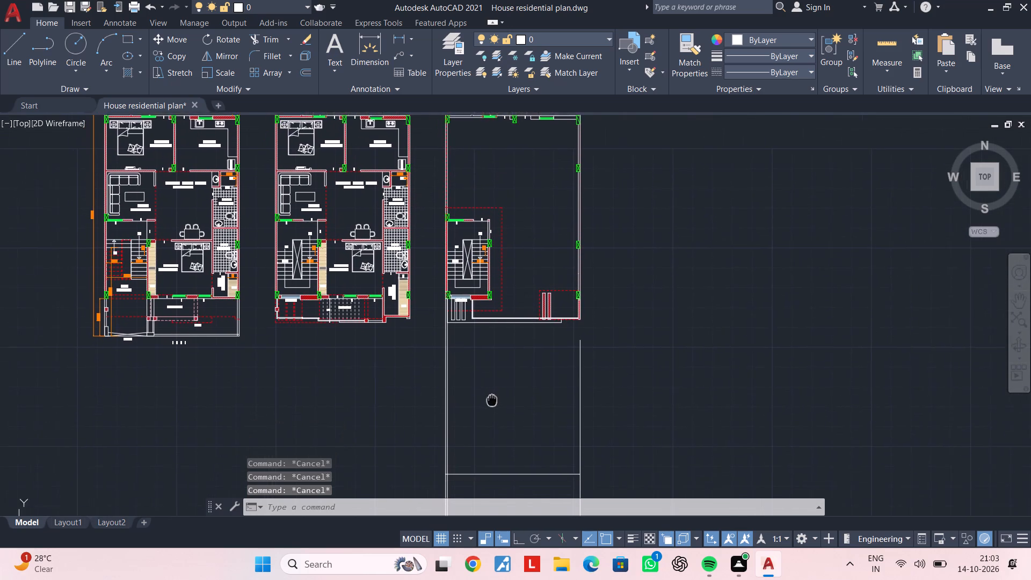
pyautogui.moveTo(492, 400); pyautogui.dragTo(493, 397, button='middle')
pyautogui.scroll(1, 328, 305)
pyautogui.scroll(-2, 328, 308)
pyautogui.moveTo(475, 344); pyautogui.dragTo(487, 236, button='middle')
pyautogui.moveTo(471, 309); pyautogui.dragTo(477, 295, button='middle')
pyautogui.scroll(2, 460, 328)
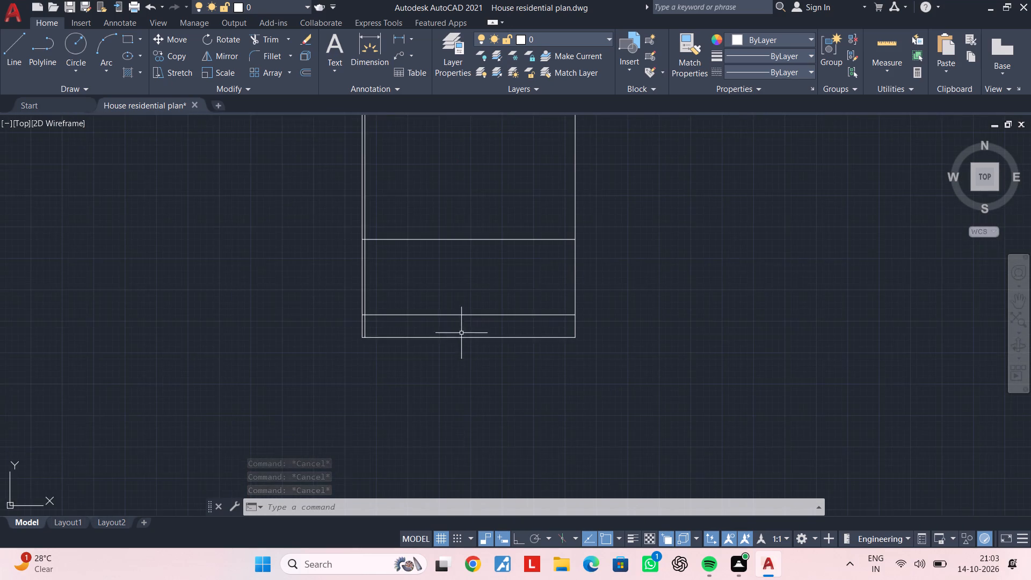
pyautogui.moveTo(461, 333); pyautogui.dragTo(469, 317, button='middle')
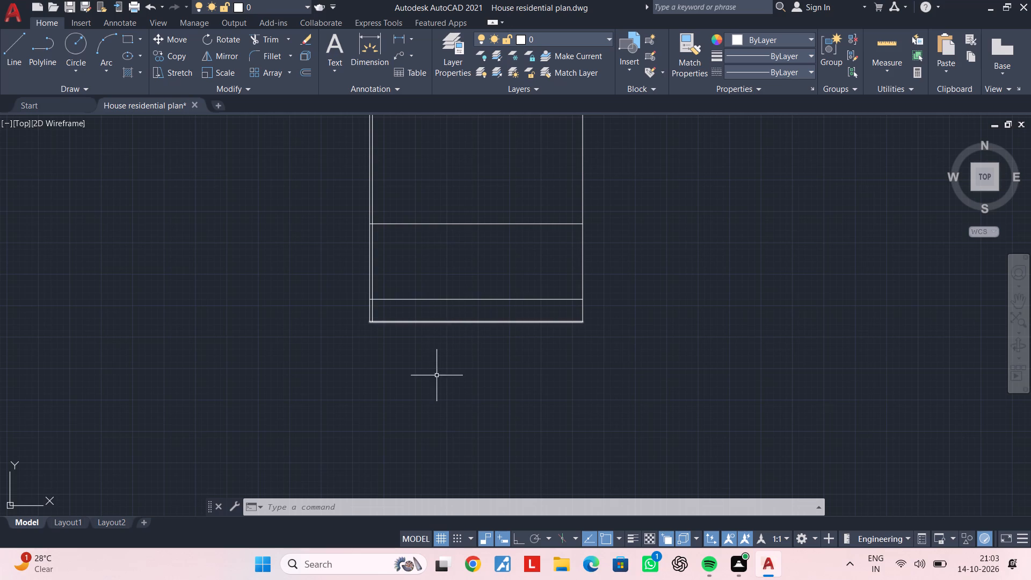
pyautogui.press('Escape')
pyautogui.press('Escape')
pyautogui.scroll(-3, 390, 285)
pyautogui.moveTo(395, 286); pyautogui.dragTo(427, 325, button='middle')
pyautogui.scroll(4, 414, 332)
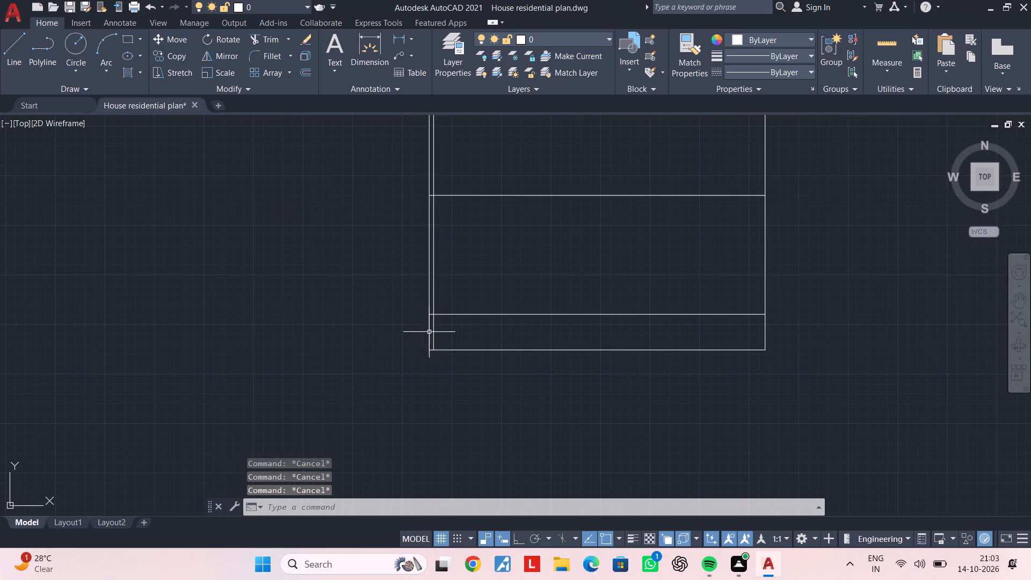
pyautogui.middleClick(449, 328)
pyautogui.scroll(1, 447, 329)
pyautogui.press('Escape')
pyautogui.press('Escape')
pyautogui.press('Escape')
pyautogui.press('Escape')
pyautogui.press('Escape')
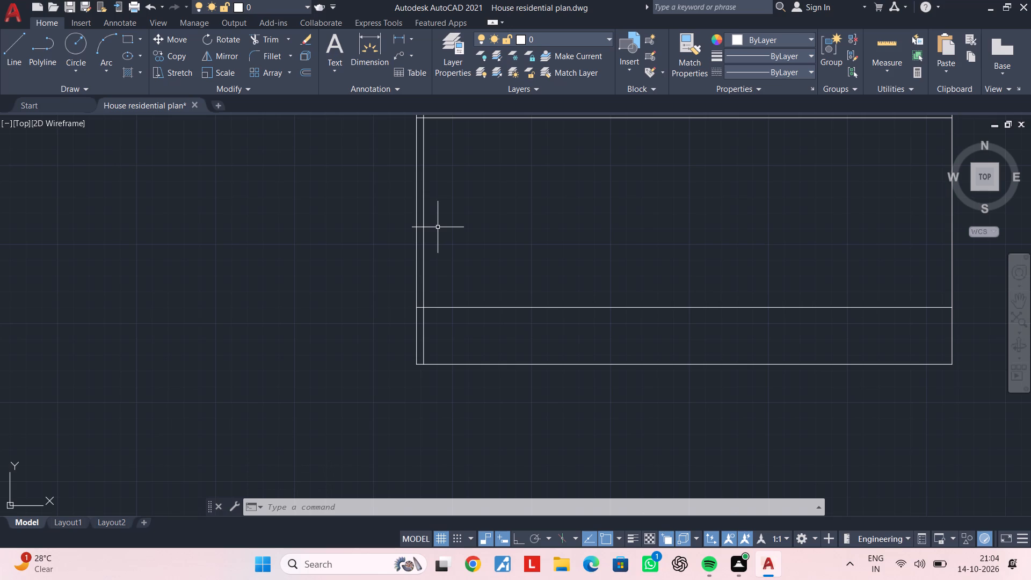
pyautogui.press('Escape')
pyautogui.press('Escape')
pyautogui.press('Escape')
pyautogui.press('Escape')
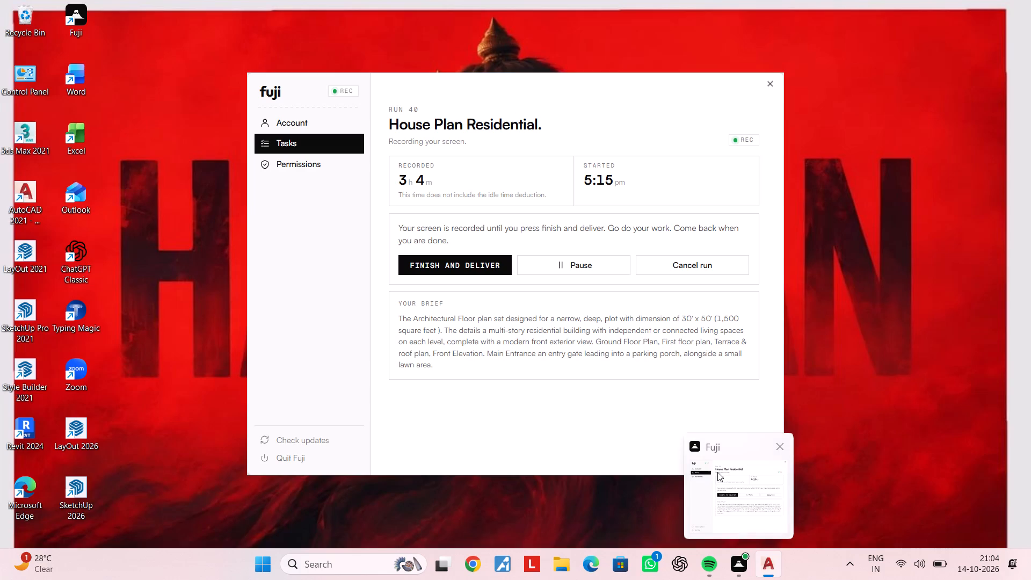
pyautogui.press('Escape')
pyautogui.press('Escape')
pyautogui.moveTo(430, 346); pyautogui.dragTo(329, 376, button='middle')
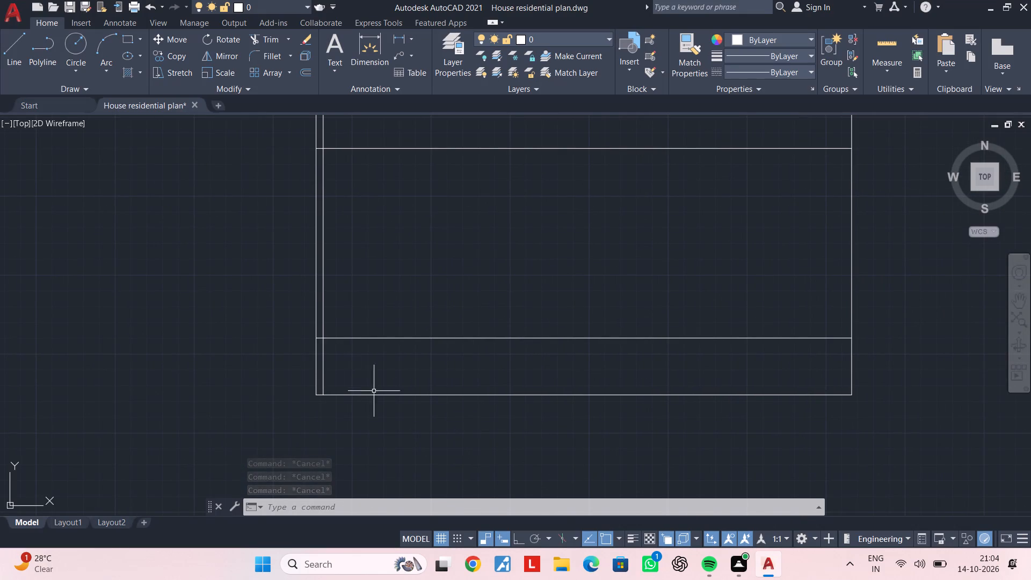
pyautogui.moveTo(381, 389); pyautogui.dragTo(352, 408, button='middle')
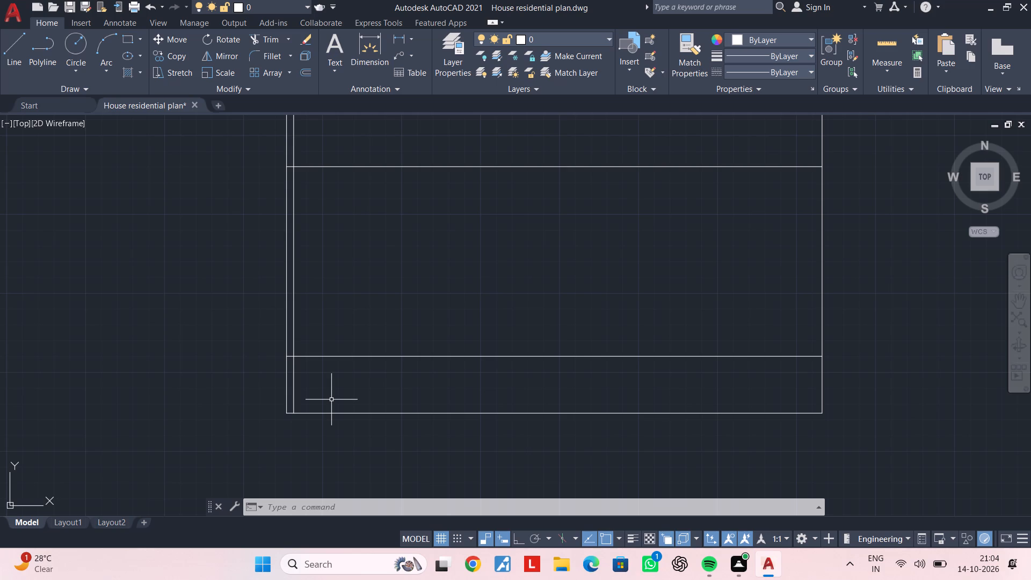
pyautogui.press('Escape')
# Examine the front part of the second and ground floor plans, including the balcony, porch and stair dimensions.
pyautogui.scroll(-1, 397, 398)
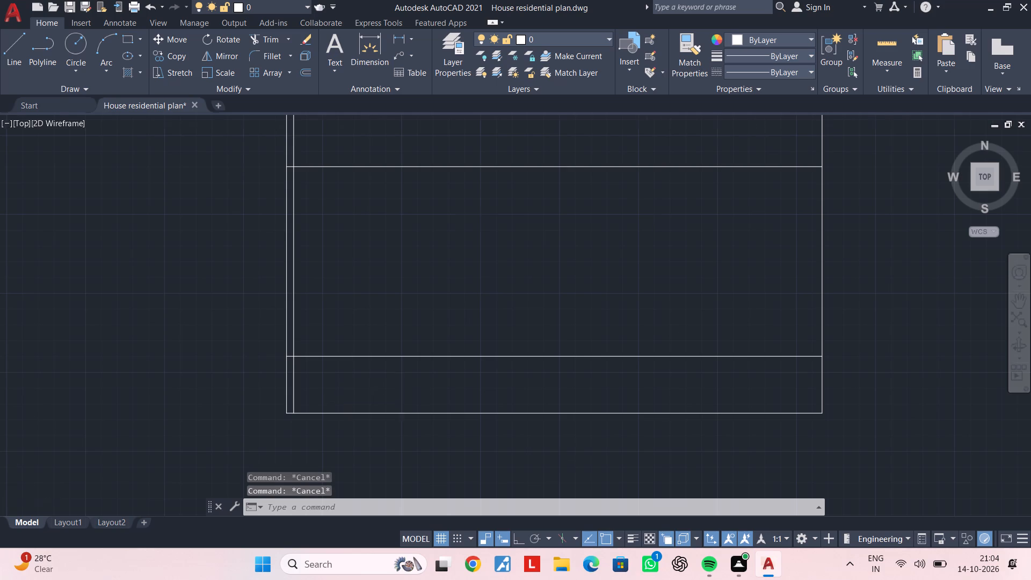
pyautogui.scroll(-1, 397, 398)
pyautogui.scroll(-3, 318, 367)
pyautogui.moveTo(299, 350); pyautogui.dragTo(426, 396, button='middle')
pyautogui.scroll(3, 403, 325)
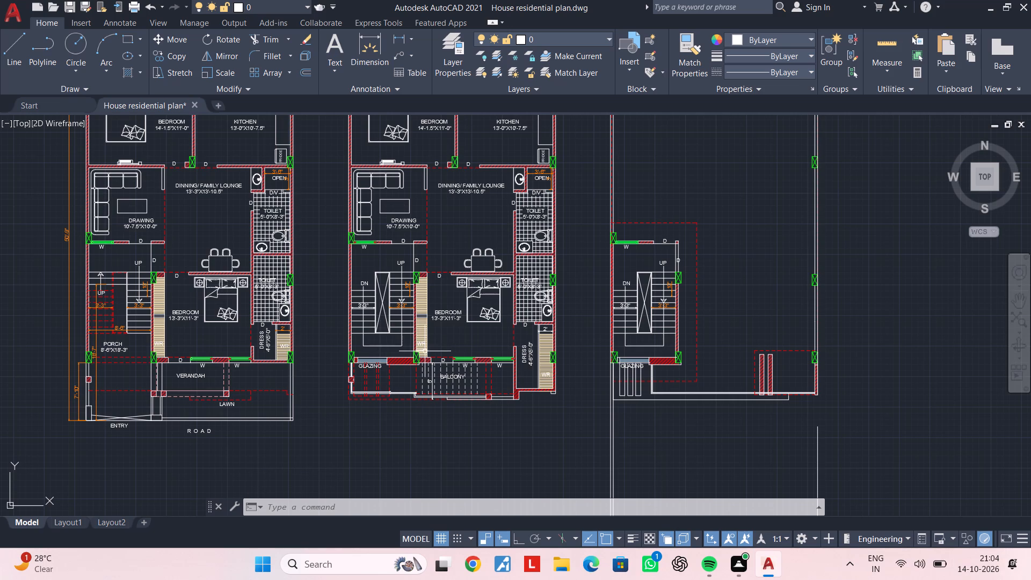
pyautogui.scroll(3, 444, 366)
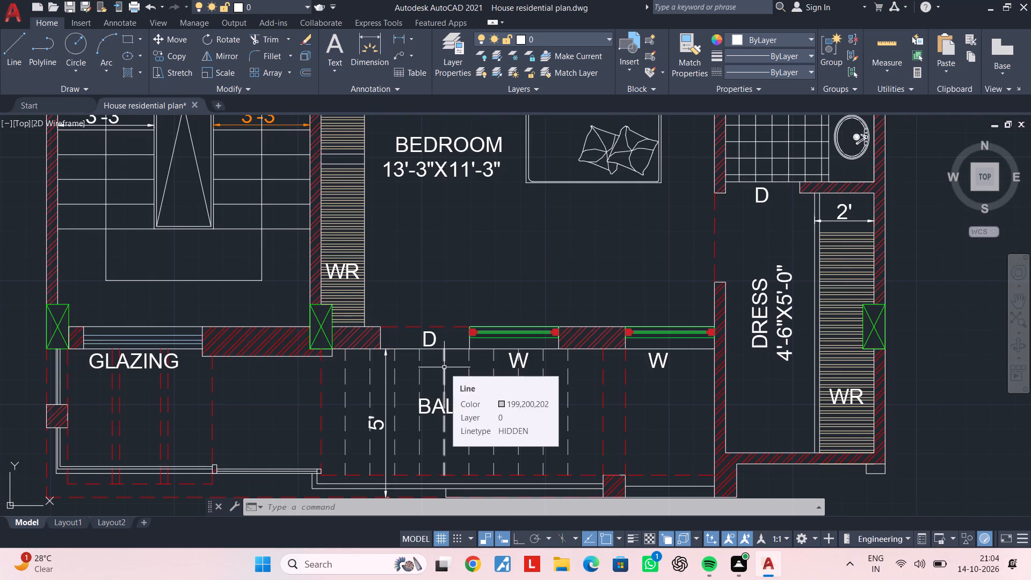
pyautogui.scroll(-3, 444, 367)
pyautogui.scroll(2, 401, 330)
pyautogui.moveTo(380, 368); pyautogui.dragTo(873, 373, button='middle')
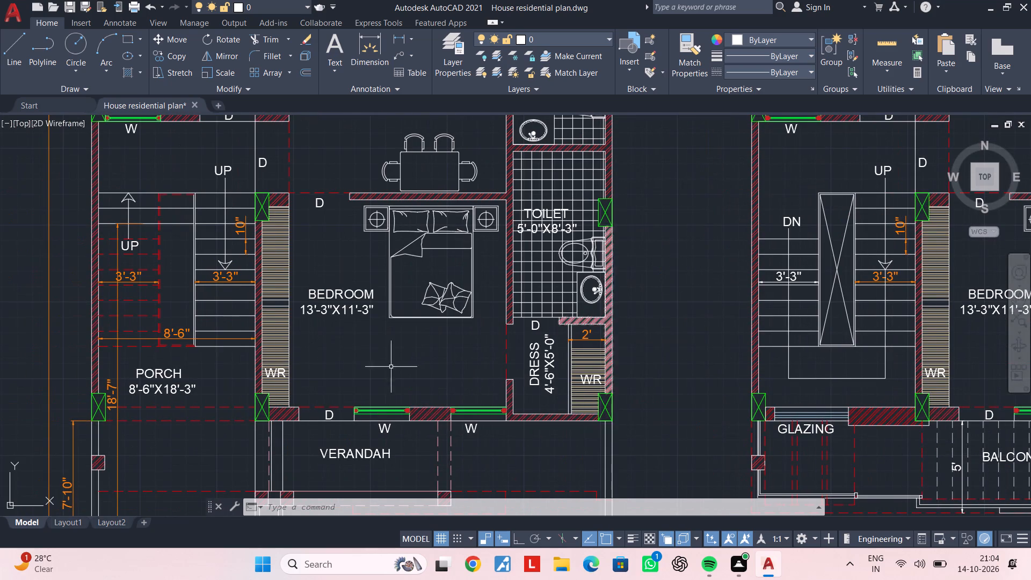
pyautogui.moveTo(199, 364); pyautogui.dragTo(255, 353, button='middle')
# Offset the elevation's inner left vertical line 8'6" to the right, into the outline.
pyautogui.scroll(-4, 255, 353)
pyautogui.moveTo(554, 357); pyautogui.dragTo(499, 312, button='middle')
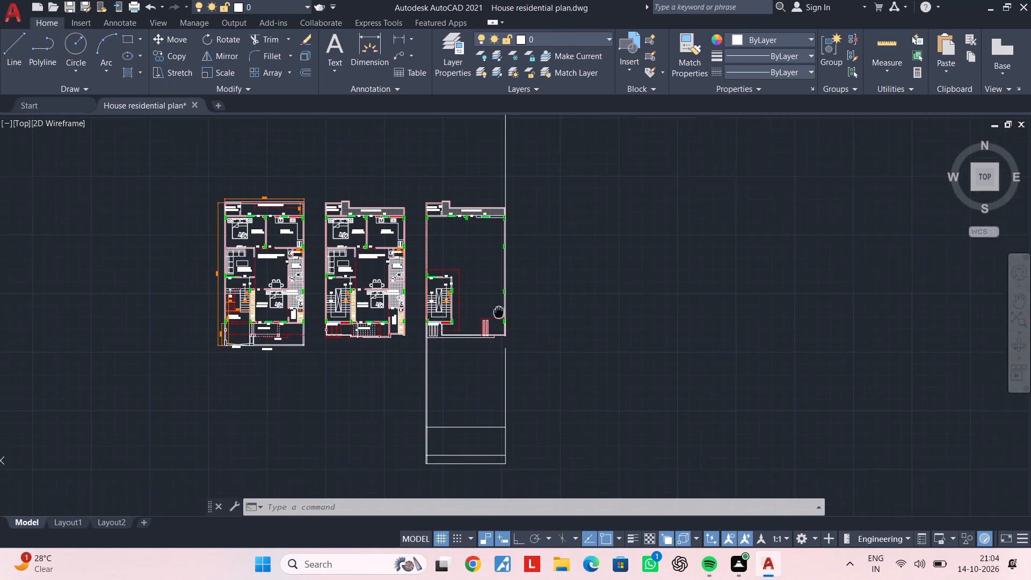
pyautogui.moveTo(499, 312); pyautogui.dragTo(487, 299, button='middle')
pyautogui.scroll(2, 424, 365)
pyautogui.moveTo(418, 376); pyautogui.dragTo(425, 310, button='middle')
pyautogui.press('Escape')
pyautogui.press('Escape')
pyautogui.write('OF 8\'6"')
pyautogui.press('Return')
pyautogui.scroll(2, 400, 427)
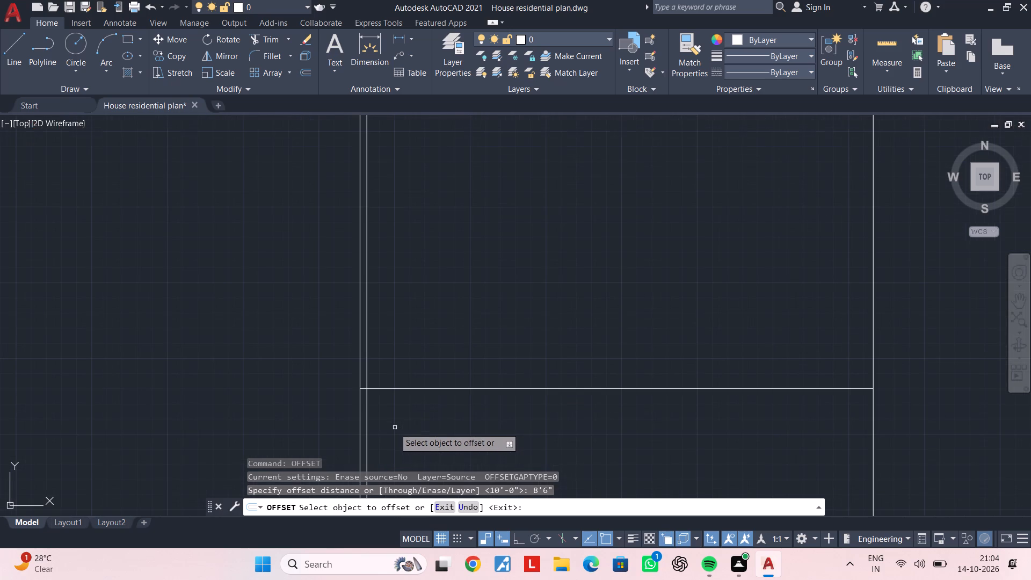
pyautogui.click(366, 415)
pyautogui.click(520, 409)
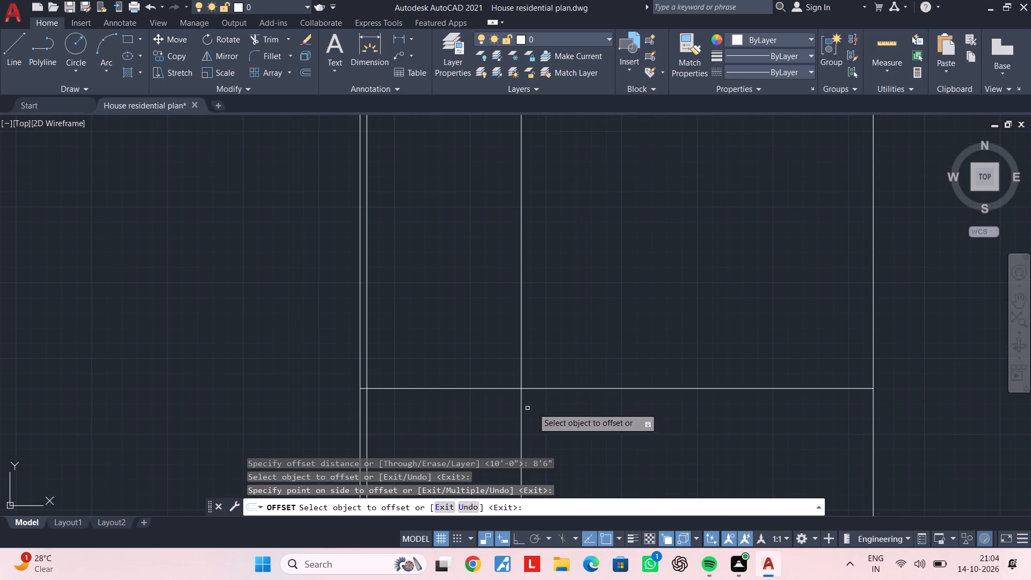
pyautogui.scroll(-1, 587, 407)
pyautogui.press('Escape')
pyautogui.moveTo(591, 407); pyautogui.dragTo(609, 316, button='middle')
pyautogui.press('Escape')
pyautogui.moveTo(593, 340); pyautogui.dragTo(629, 308, button='middle')
pyautogui.press('Escape')
pyautogui.press('Escape')
pyautogui.press('Escape')
pyautogui.press('Escape')
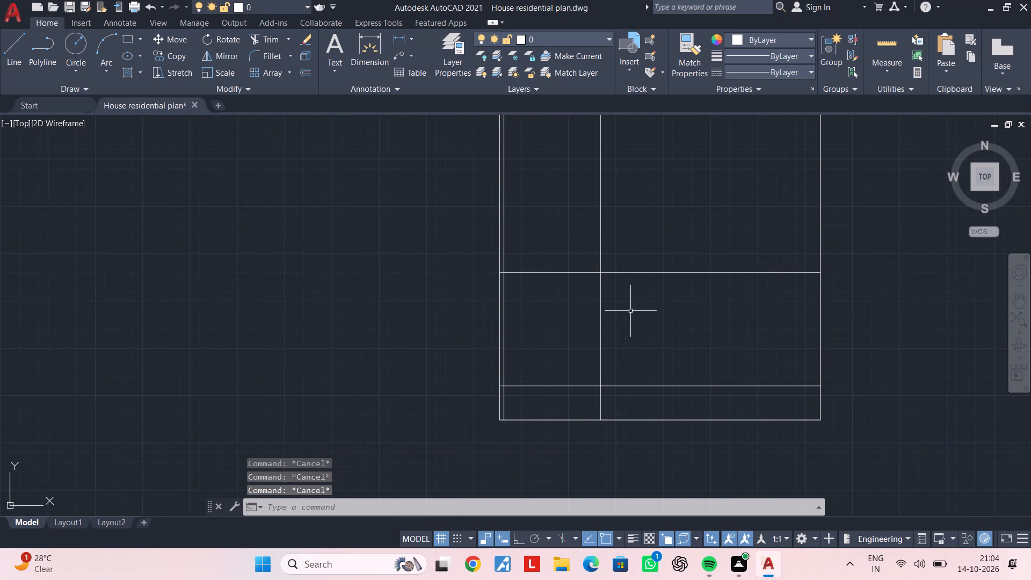
# Trim the new vertical line's portion between the base line and the horizontal line just above it.
pyautogui.write('TR')
pyautogui.press('space')
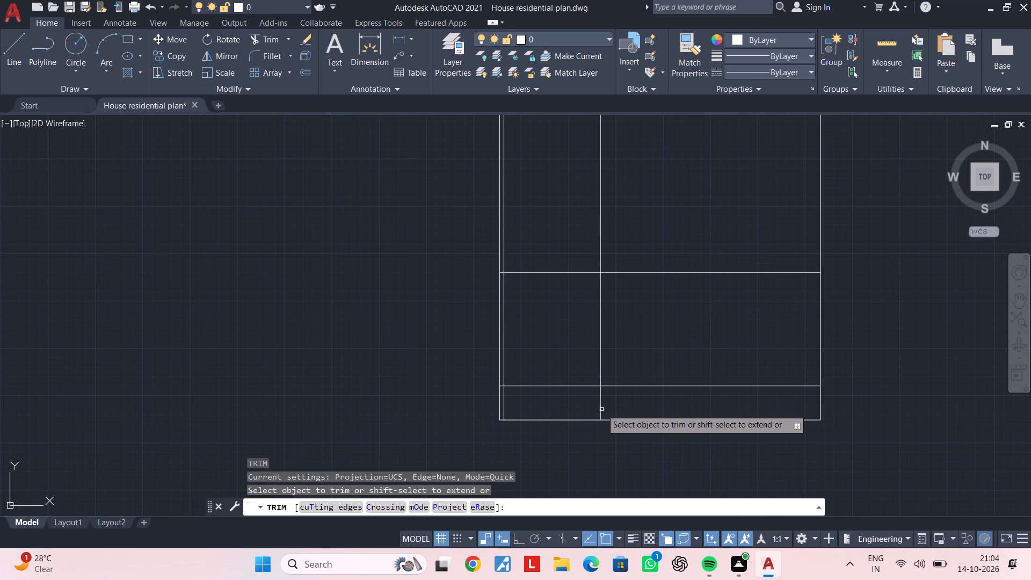
pyautogui.click(600, 409)
pyautogui.press('Escape')
pyautogui.press('Escape')
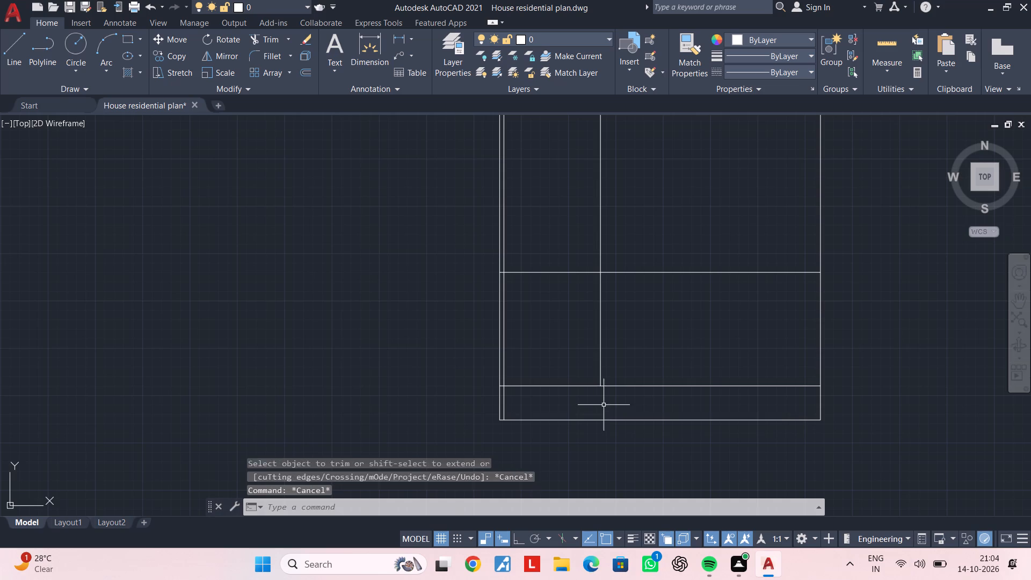
pyautogui.press('Escape')
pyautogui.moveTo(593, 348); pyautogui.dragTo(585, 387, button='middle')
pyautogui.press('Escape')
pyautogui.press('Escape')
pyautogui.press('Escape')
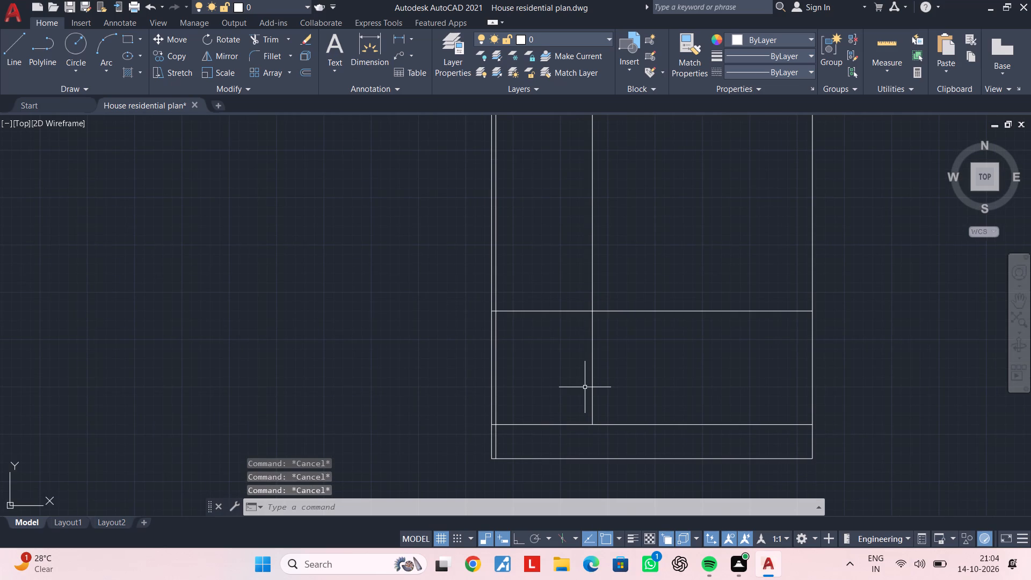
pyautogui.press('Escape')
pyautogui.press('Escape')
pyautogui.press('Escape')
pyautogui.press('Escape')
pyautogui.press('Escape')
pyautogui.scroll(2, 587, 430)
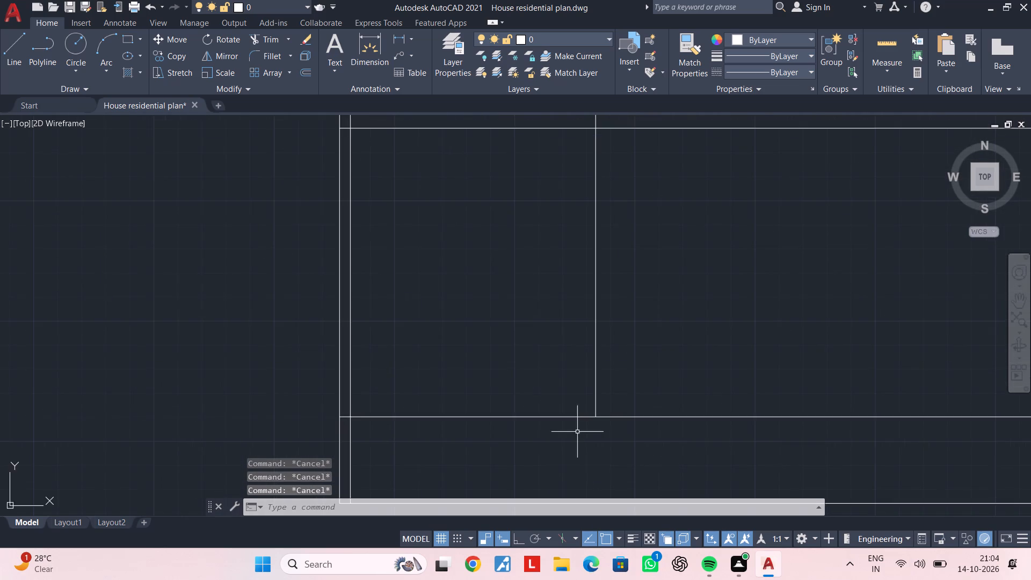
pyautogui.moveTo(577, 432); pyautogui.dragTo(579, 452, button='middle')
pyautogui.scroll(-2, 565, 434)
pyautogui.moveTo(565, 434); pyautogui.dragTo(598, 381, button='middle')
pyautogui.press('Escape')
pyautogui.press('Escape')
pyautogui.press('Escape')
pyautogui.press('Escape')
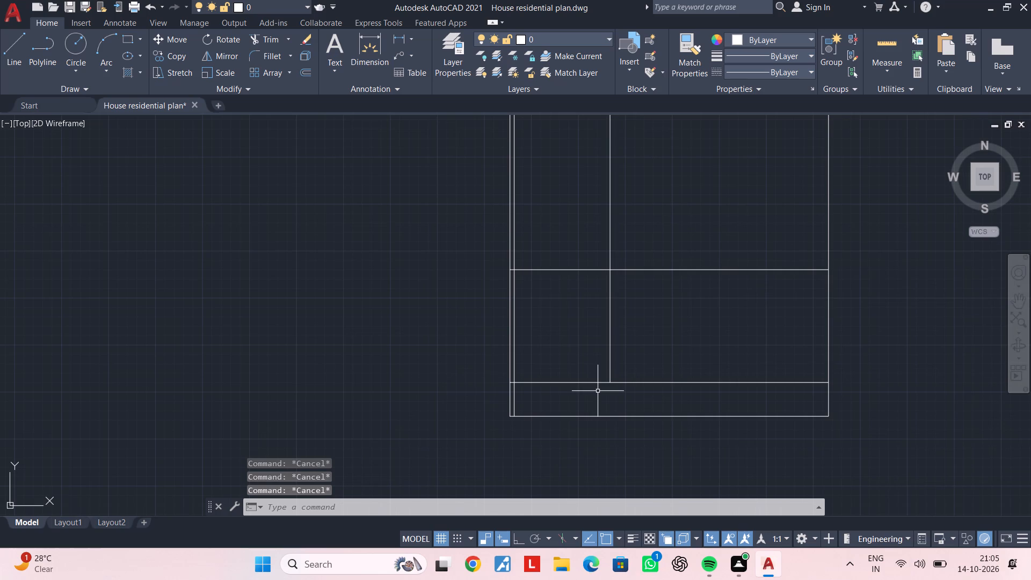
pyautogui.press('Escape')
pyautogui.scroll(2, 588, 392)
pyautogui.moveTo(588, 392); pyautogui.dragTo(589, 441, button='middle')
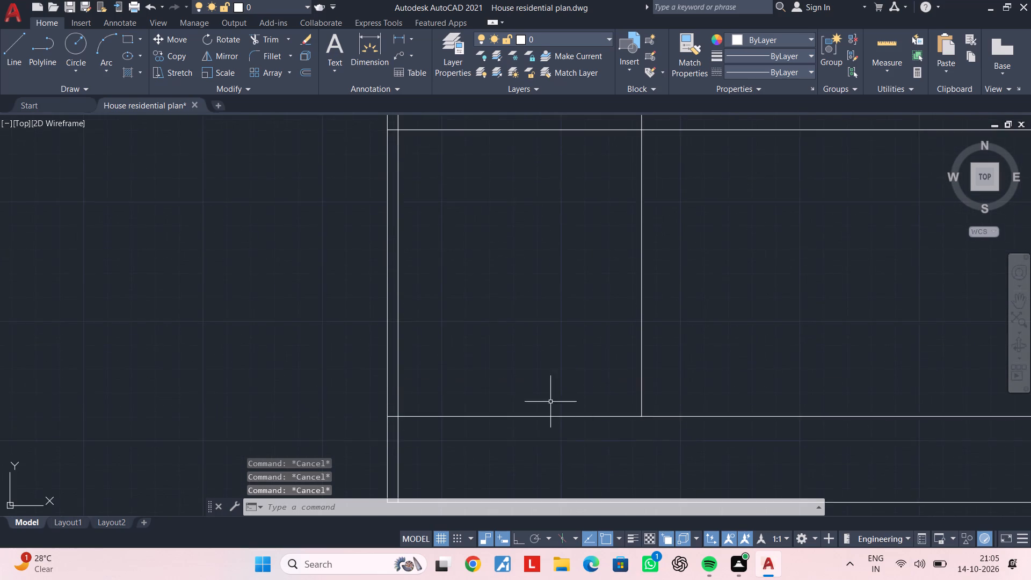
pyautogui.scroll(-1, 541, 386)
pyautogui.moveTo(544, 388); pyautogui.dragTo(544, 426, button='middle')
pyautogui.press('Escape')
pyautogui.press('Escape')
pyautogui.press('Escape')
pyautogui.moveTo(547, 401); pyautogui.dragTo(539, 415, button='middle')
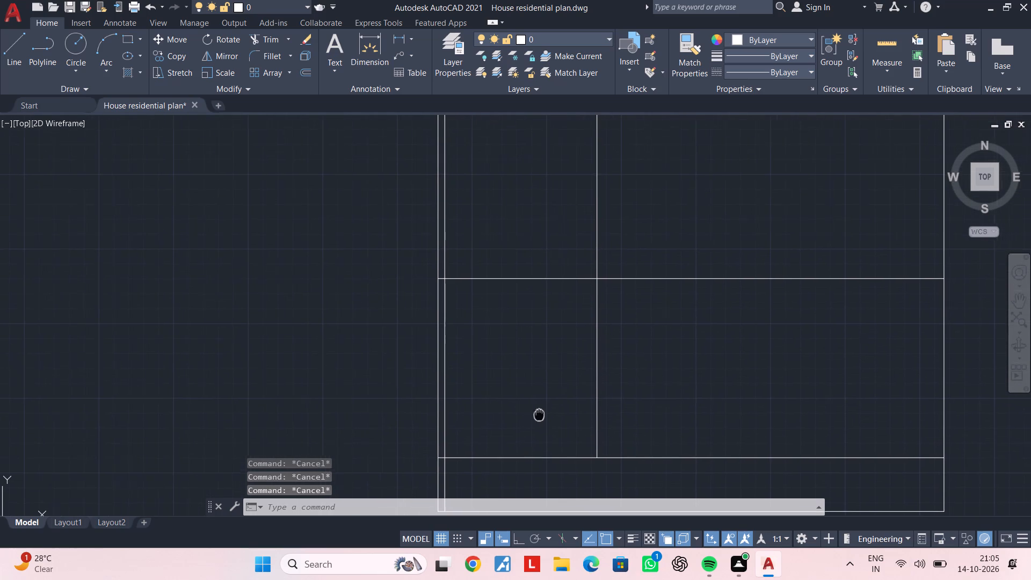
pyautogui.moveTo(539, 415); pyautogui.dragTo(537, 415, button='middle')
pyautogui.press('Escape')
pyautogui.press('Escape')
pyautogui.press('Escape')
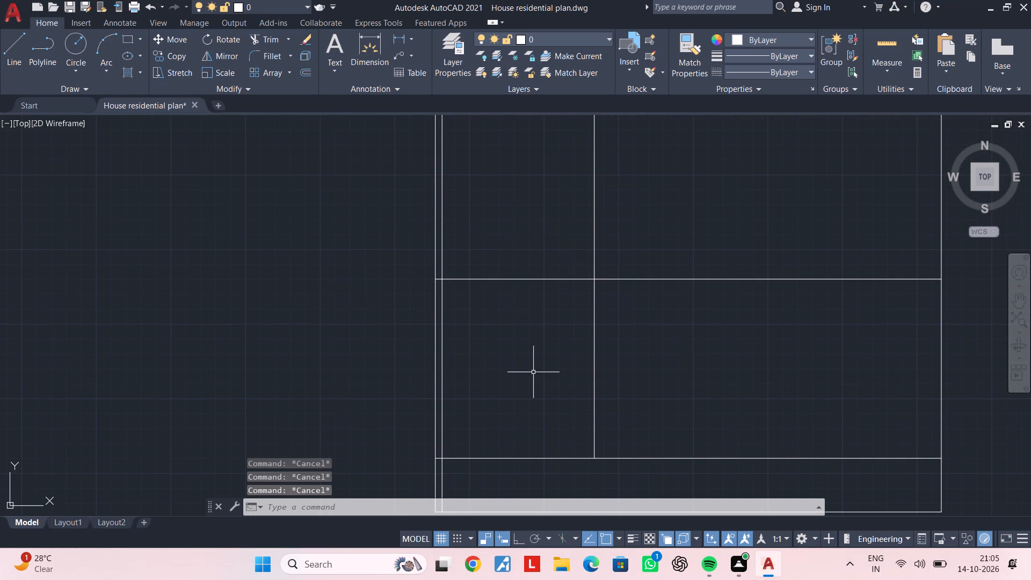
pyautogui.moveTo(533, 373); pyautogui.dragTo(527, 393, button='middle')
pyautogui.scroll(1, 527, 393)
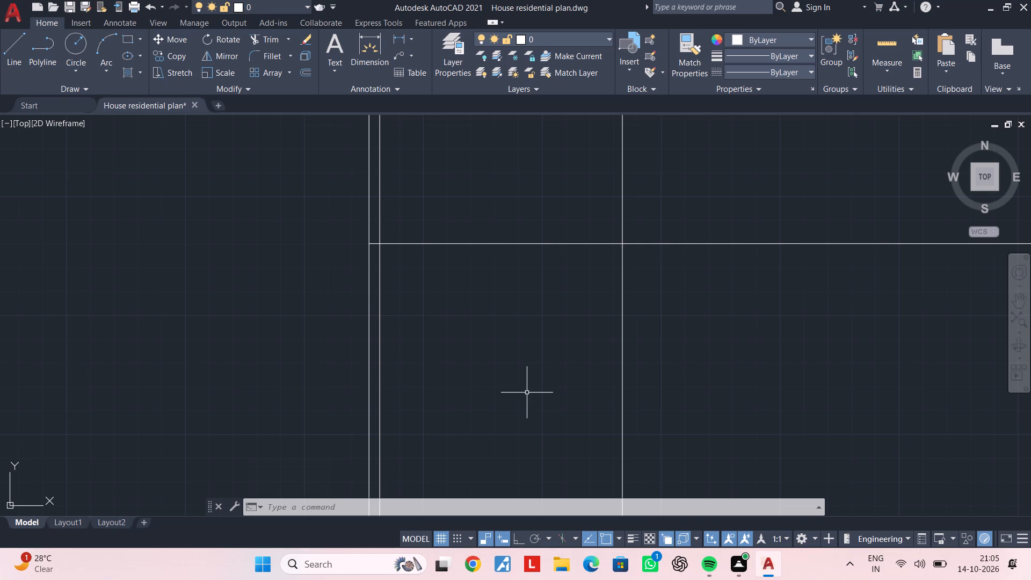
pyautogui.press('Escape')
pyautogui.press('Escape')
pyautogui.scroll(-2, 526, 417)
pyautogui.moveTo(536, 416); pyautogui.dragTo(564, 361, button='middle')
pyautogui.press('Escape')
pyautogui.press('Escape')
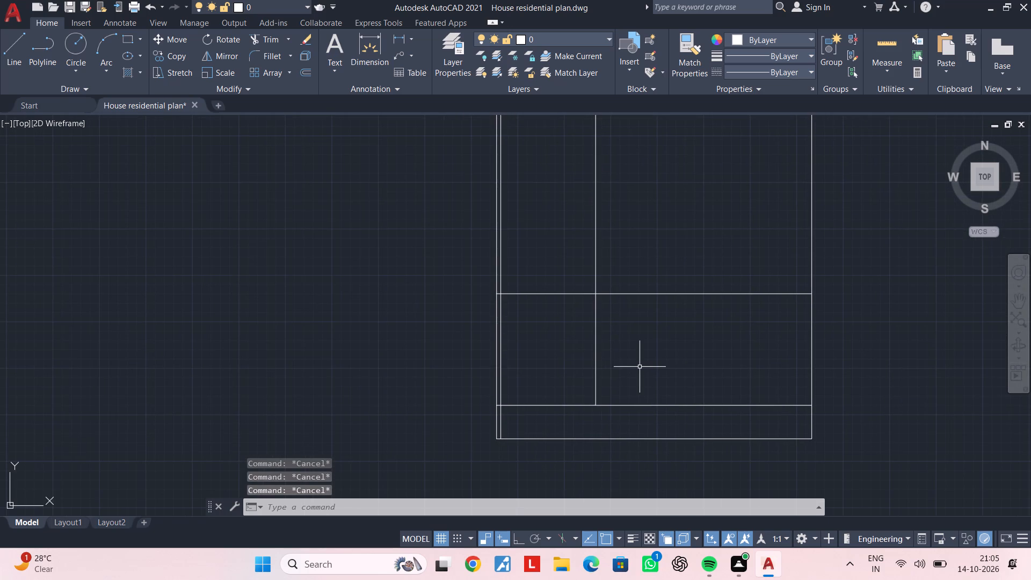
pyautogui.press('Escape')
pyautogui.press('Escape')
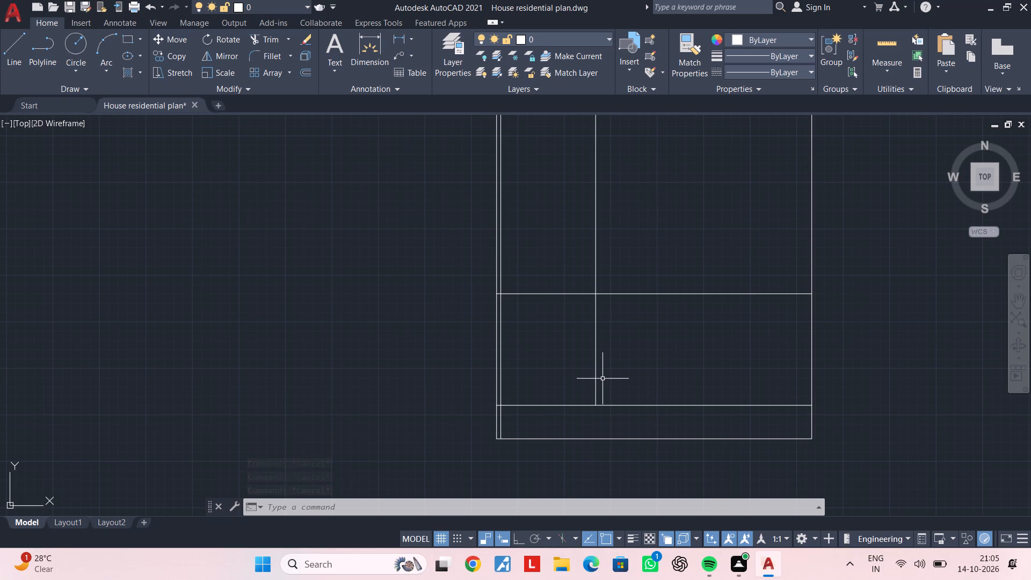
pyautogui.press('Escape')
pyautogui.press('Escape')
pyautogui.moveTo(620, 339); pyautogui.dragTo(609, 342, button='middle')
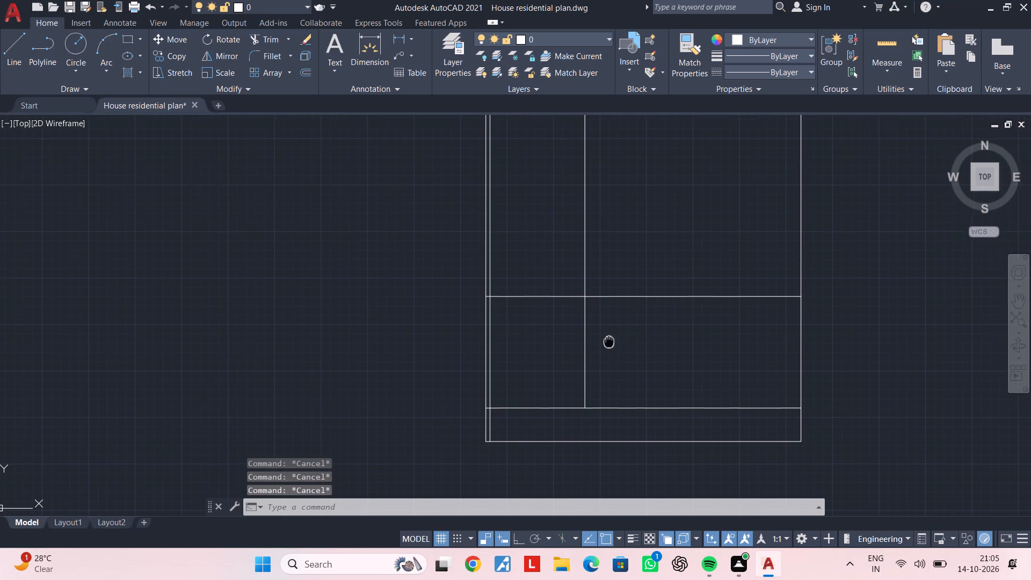
# Offset the elevation's upper horizontal line, which lies 10' above the lower one, 9" downward.
pyautogui.moveTo(609, 342); pyautogui.dragTo(608, 342, button='middle')
pyautogui.press('Escape')
pyautogui.press('Escape')
pyautogui.press('Escape')
pyautogui.press('Escape')
pyautogui.press('Escape')
pyautogui.press('Escape')
pyautogui.press('Escape')
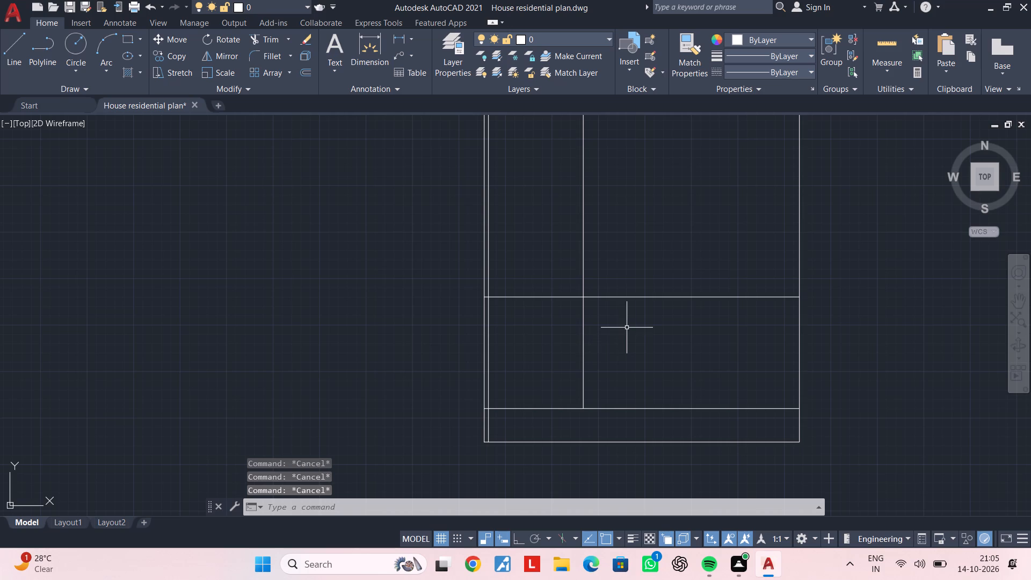
pyautogui.press('Escape')
pyautogui.write('OF')
pyautogui.press('space')
pyautogui.write('9"')
pyautogui.press('Return')
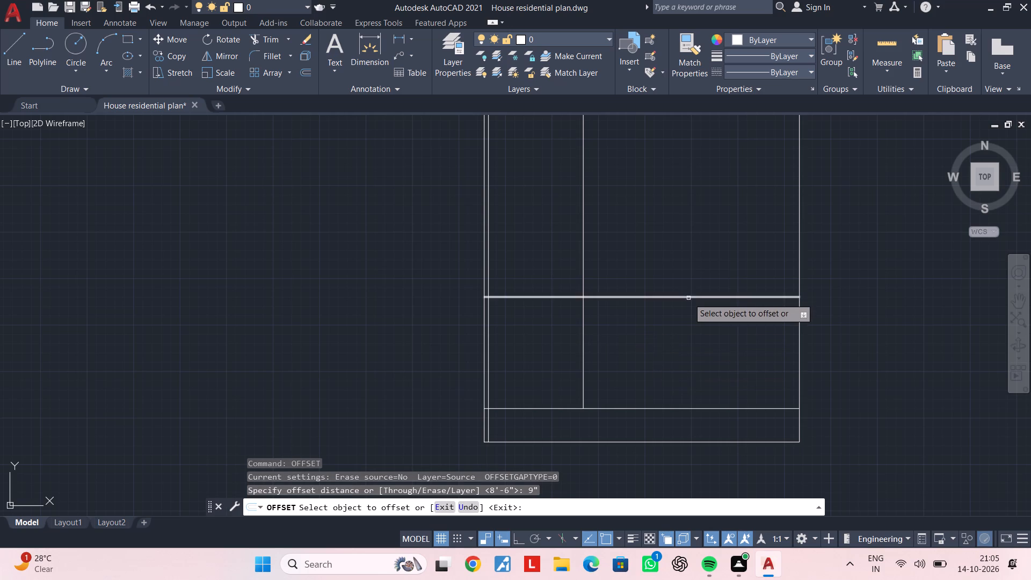
pyautogui.click(688, 298)
pyautogui.click(694, 332)
pyautogui.press('Escape')
pyautogui.press('Escape')
pyautogui.press('Escape')
pyautogui.press('Escape')
pyautogui.press('Escape')
pyautogui.press('Escape')
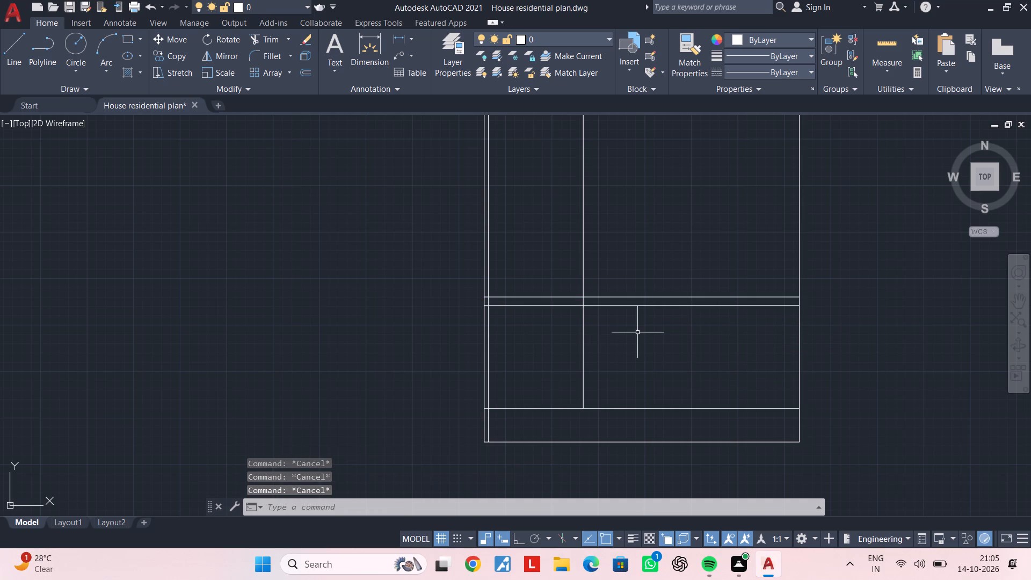
# Remove the new 9" offset line's portion left of the 8'6" vertical line, trimming it and erasing the leftover piece between the left verticals.
pyautogui.moveTo(628, 333); pyautogui.dragTo(660, 323, button='middle')
pyautogui.press('Escape')
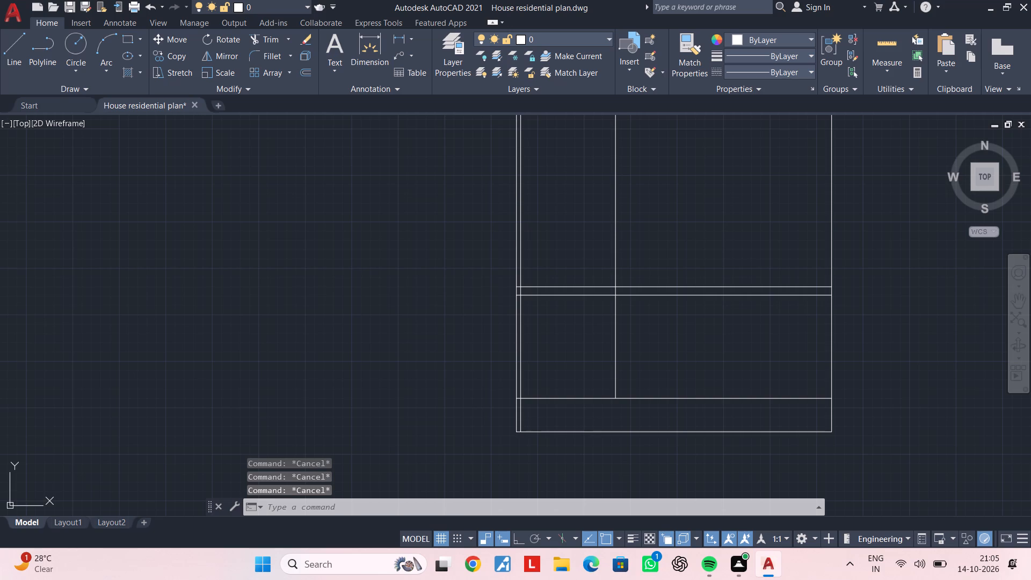
pyautogui.press('Escape')
pyautogui.press('Escape')
pyautogui.press('t')
pyautogui.scroll(1, 620, 323)
pyautogui.write('R')
pyautogui.press('space')
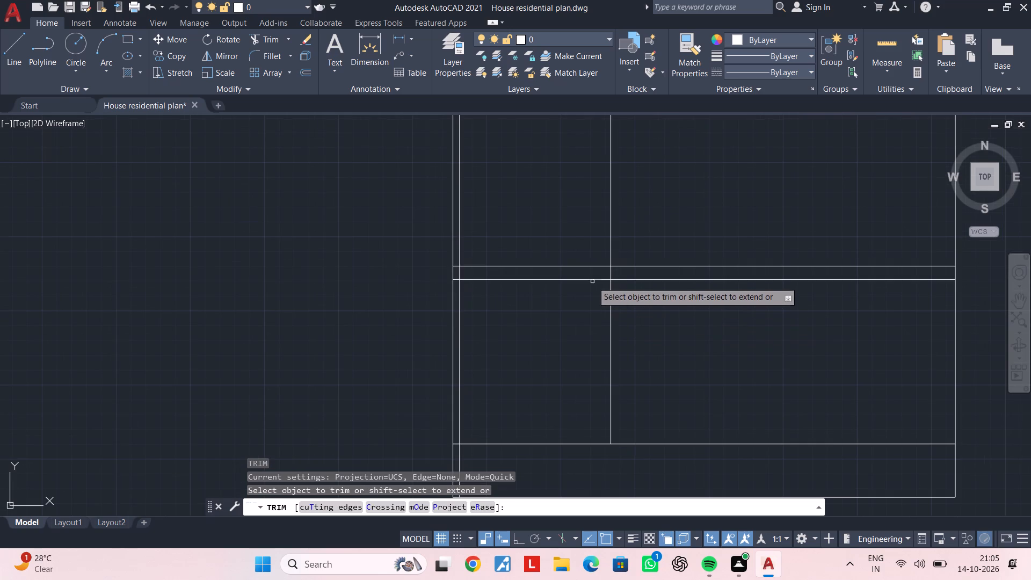
pyautogui.click(592, 278)
pyautogui.press('Escape')
pyautogui.scroll(3, 462, 285)
pyautogui.click(382, 220)
pyautogui.click(572, 280)
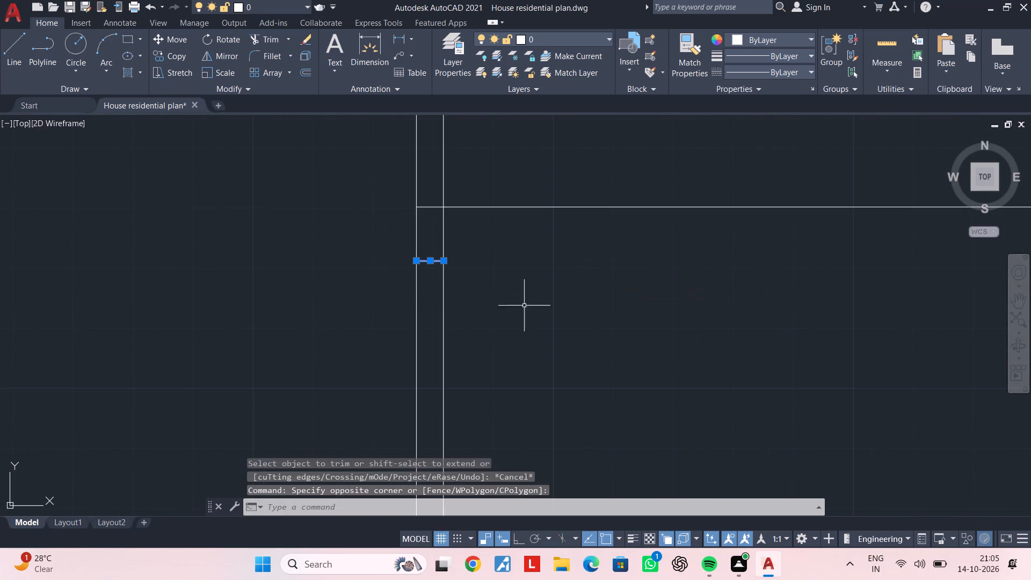
pyautogui.press('Delete')
pyautogui.press('Escape')
pyautogui.press('Escape')
pyautogui.scroll(-3, 514, 389)
pyautogui.moveTo(596, 351); pyautogui.dragTo(476, 358, button='middle')
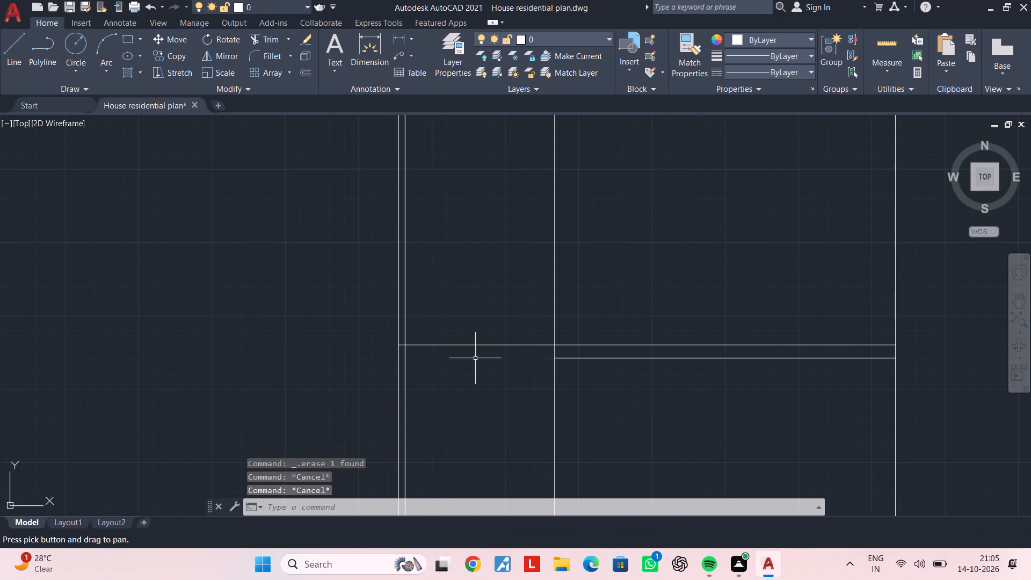
pyautogui.press('Escape')
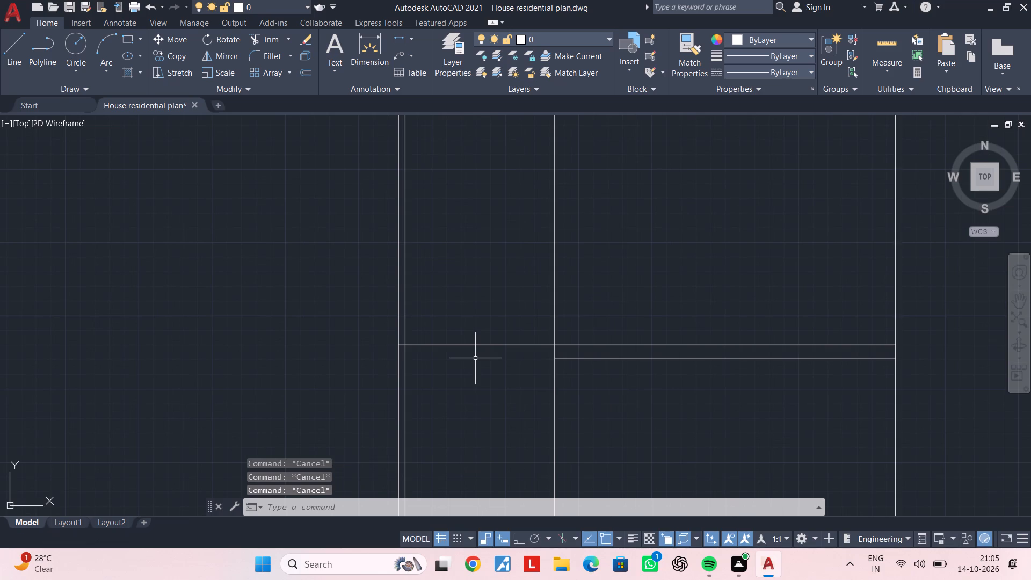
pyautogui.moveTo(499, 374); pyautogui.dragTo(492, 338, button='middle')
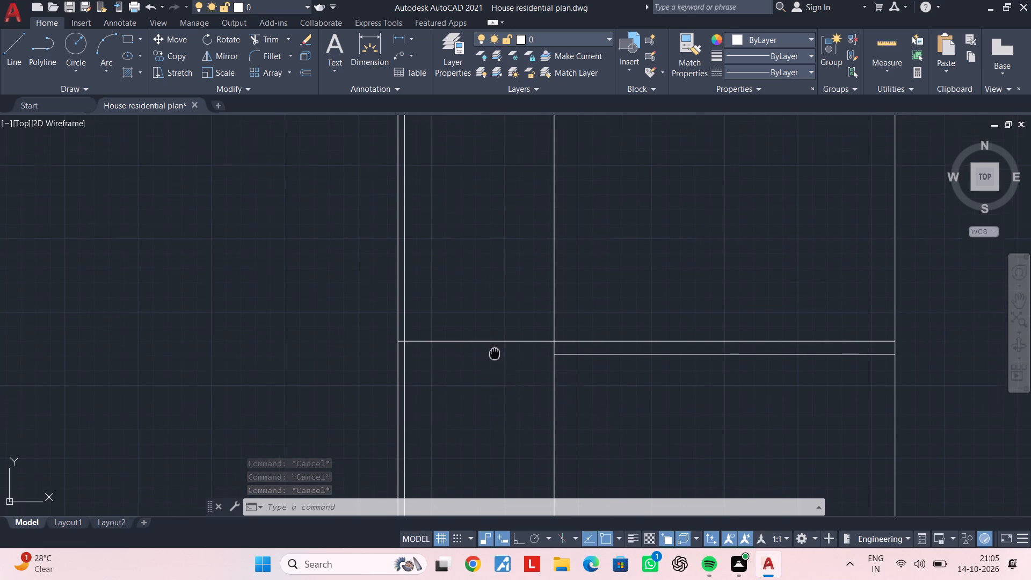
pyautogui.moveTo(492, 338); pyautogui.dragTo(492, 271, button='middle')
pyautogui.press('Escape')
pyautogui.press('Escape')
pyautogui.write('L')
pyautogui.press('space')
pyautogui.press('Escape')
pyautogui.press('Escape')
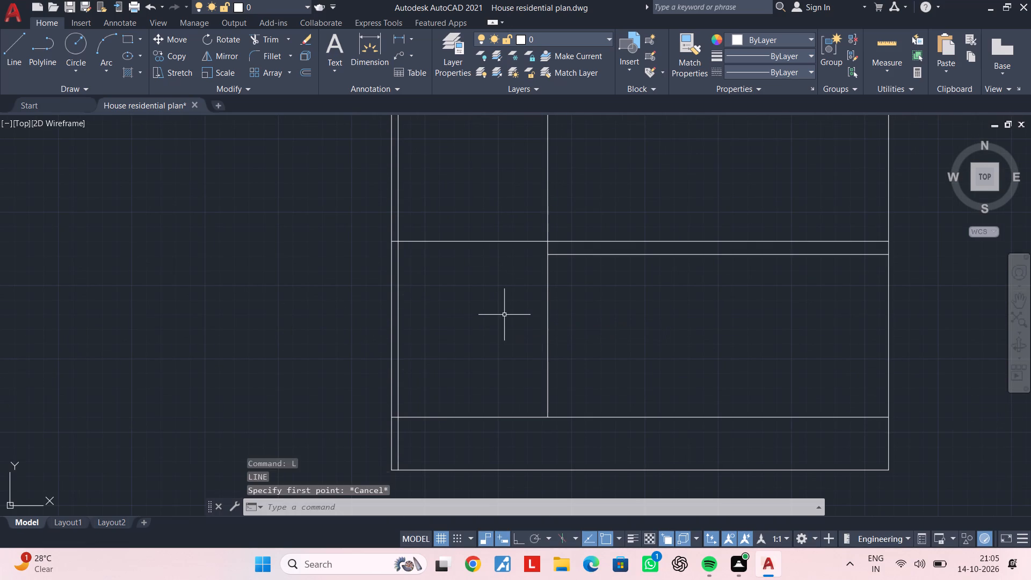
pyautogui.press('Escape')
# Offset the elevation's inner left vertical line 4' to the right, into the outline.
pyautogui.write('OF')
pyautogui.press('space')
pyautogui.write("4'")
pyautogui.press('Return')
pyautogui.click(398, 338)
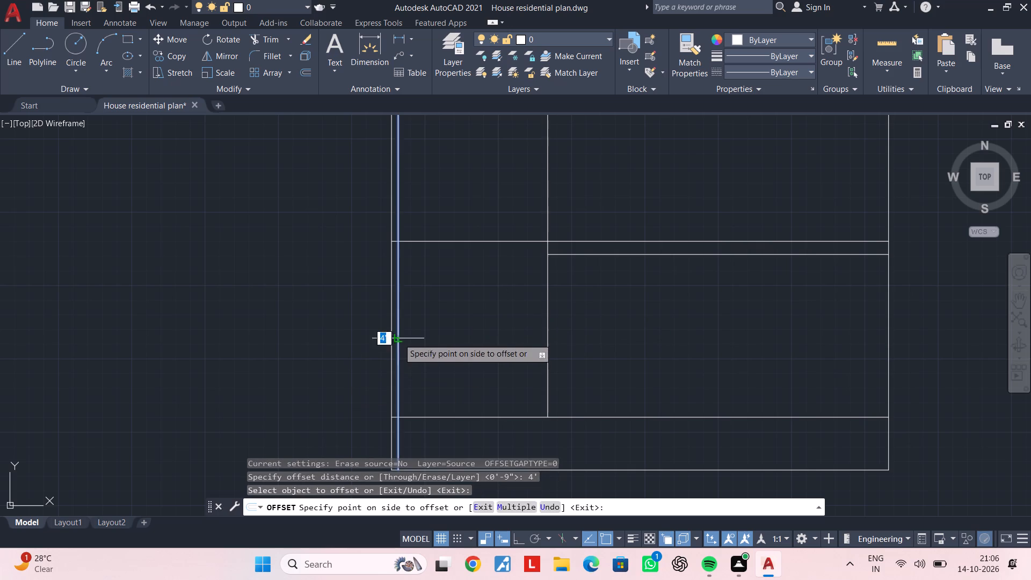
pyautogui.click(470, 325)
pyautogui.press('Escape')
pyautogui.press('Escape')
pyautogui.press('Escape')
pyautogui.press('Escape')
# Trim the 4' offset vertical's portion between the base line and the horizontal line just above it.
pyautogui.write('TR')
pyautogui.press('space')
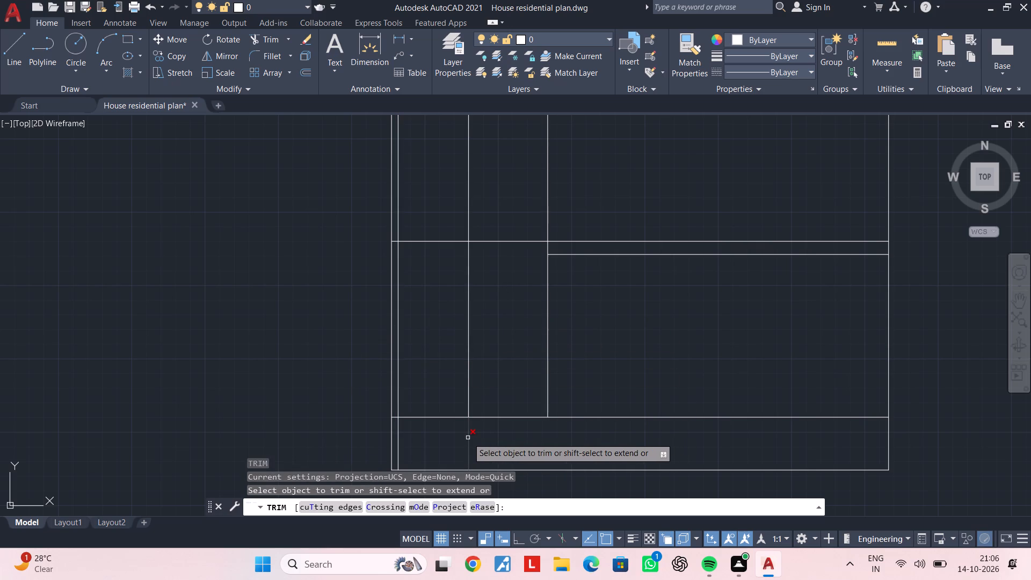
pyautogui.click(468, 438)
pyautogui.press('Escape')
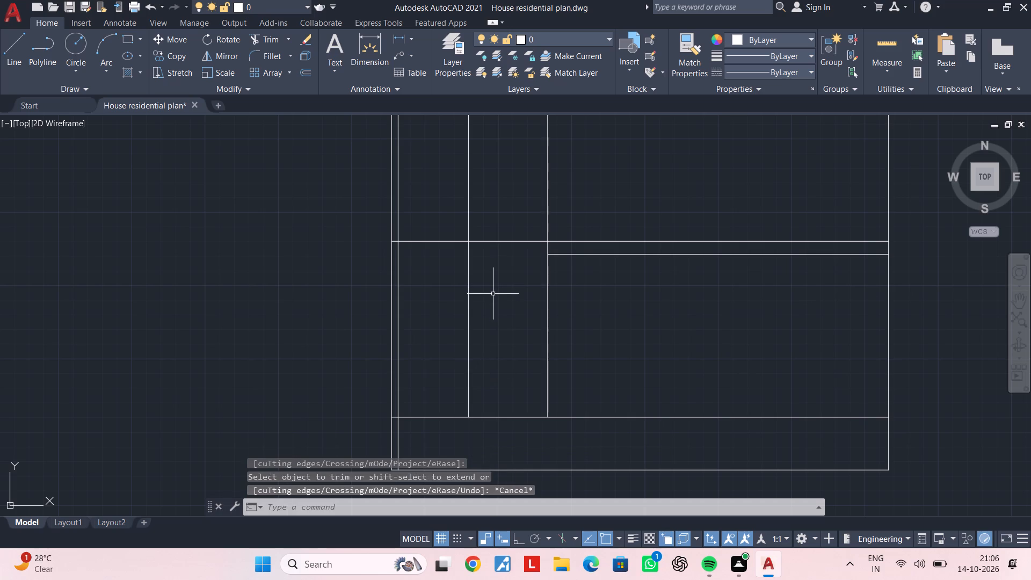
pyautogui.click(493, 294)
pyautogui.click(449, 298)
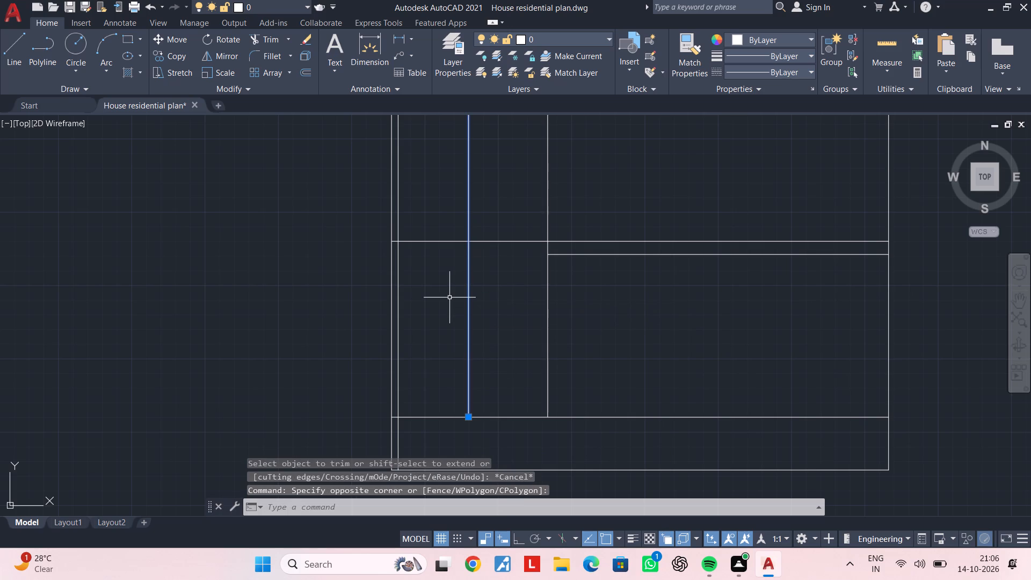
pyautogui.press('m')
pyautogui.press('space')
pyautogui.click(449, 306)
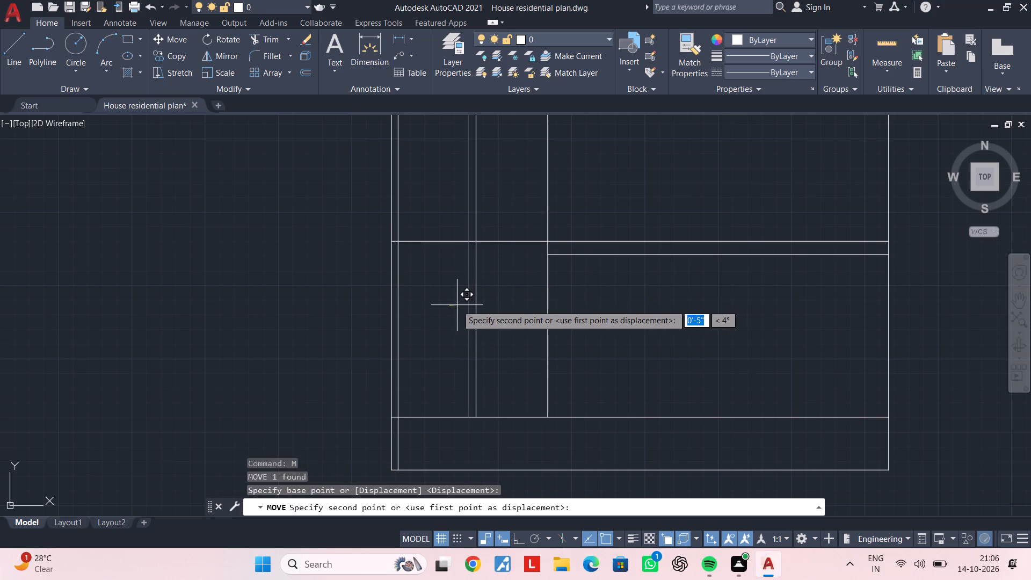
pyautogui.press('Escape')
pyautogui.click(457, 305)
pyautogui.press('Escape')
# Move the 4' offset vertical line a short distance right, towards the 8'6" vertical line.
pyautogui.moveTo(499, 299); pyautogui.dragTo(493, 301)
pyautogui.click(449, 313)
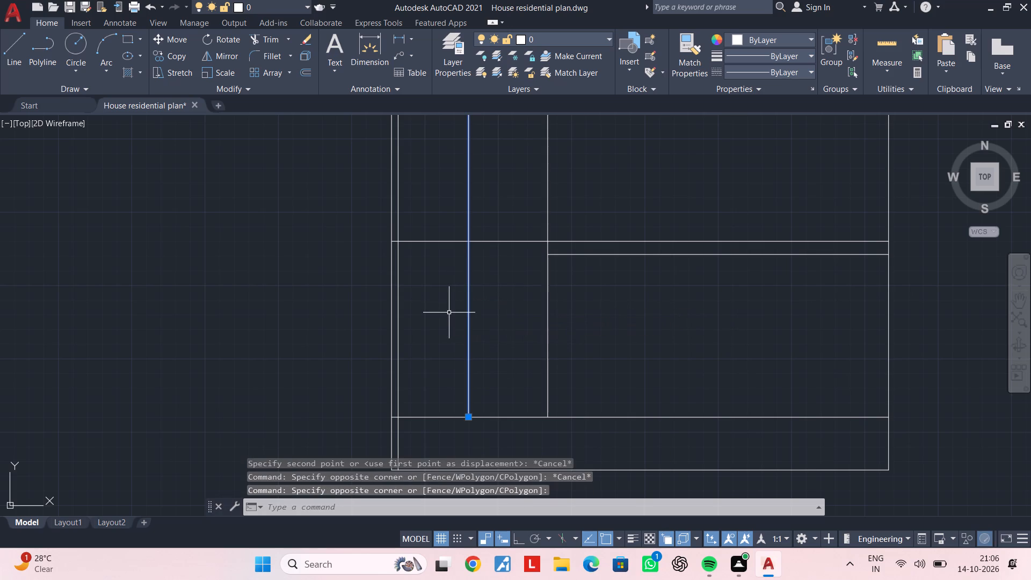
pyautogui.write('M')
pyautogui.press('space')
pyautogui.click(449, 311)
pyautogui.click(463, 309)
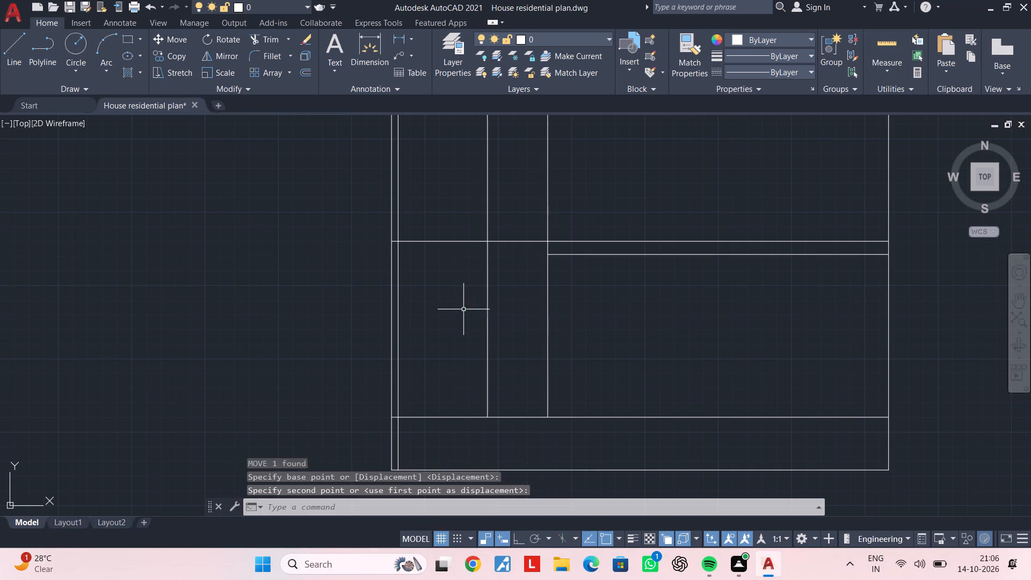
pyautogui.press('Escape')
# Trim the short piece of the horizontal line just above the base line that lies between the two left verticals.
pyautogui.moveTo(471, 317); pyautogui.dragTo(523, 294, button='middle')
pyautogui.press('Escape')
pyautogui.press('Escape')
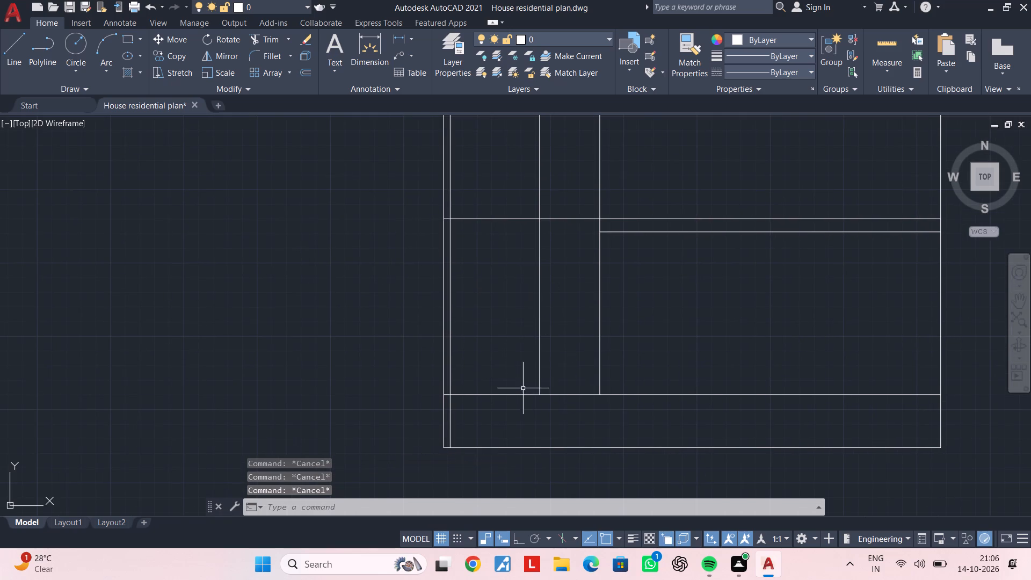
pyautogui.scroll(1, 523, 388)
pyautogui.moveTo(519, 391); pyautogui.dragTo(521, 380, button='middle')
pyautogui.press('Escape')
pyautogui.press('Escape')
pyautogui.press('Escape')
pyautogui.press('Escape')
pyautogui.press('t')
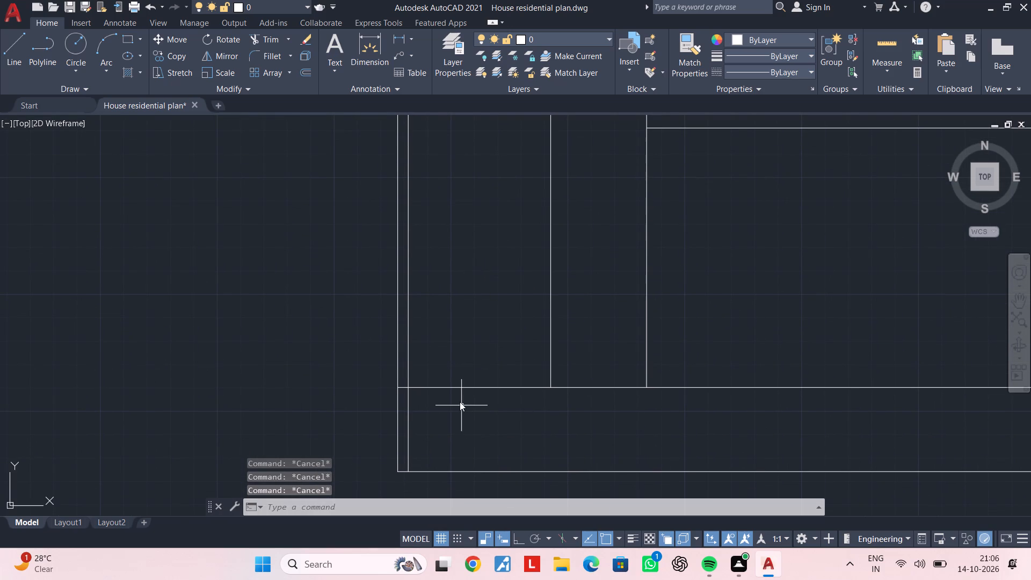
pyautogui.press('r')
pyautogui.press('space')
pyautogui.scroll(2, 393, 394)
pyautogui.click(413, 382)
pyautogui.press('Escape')
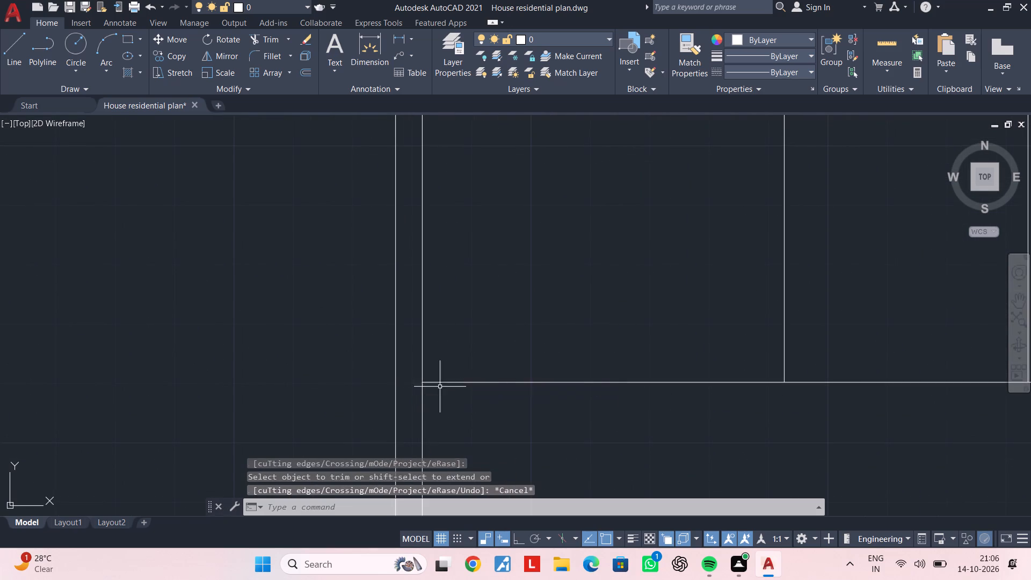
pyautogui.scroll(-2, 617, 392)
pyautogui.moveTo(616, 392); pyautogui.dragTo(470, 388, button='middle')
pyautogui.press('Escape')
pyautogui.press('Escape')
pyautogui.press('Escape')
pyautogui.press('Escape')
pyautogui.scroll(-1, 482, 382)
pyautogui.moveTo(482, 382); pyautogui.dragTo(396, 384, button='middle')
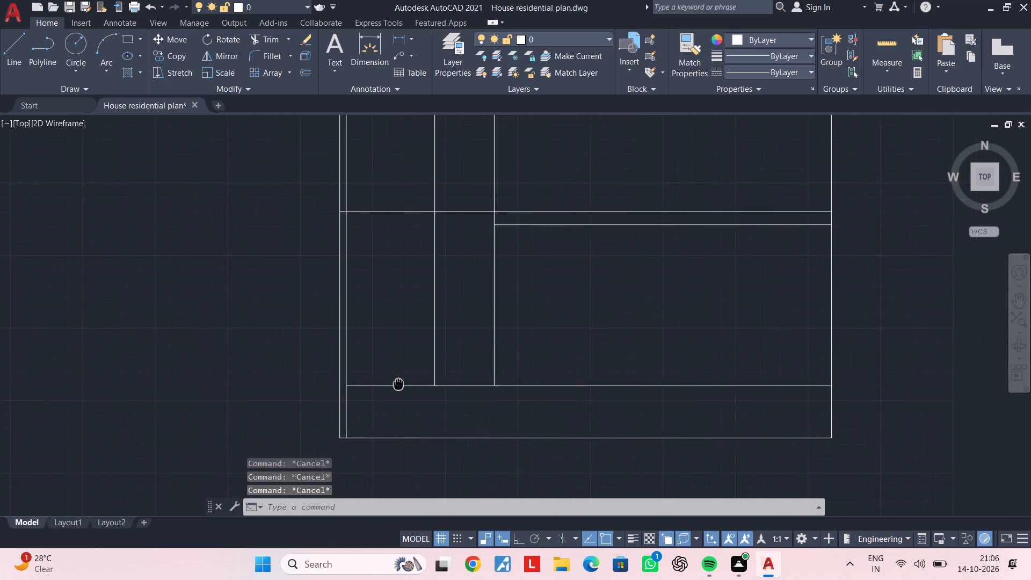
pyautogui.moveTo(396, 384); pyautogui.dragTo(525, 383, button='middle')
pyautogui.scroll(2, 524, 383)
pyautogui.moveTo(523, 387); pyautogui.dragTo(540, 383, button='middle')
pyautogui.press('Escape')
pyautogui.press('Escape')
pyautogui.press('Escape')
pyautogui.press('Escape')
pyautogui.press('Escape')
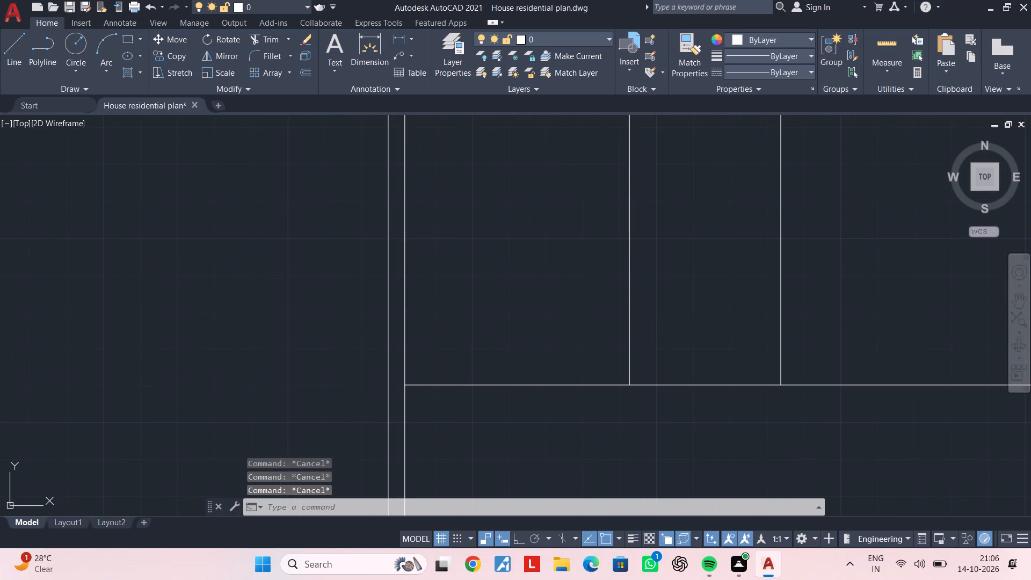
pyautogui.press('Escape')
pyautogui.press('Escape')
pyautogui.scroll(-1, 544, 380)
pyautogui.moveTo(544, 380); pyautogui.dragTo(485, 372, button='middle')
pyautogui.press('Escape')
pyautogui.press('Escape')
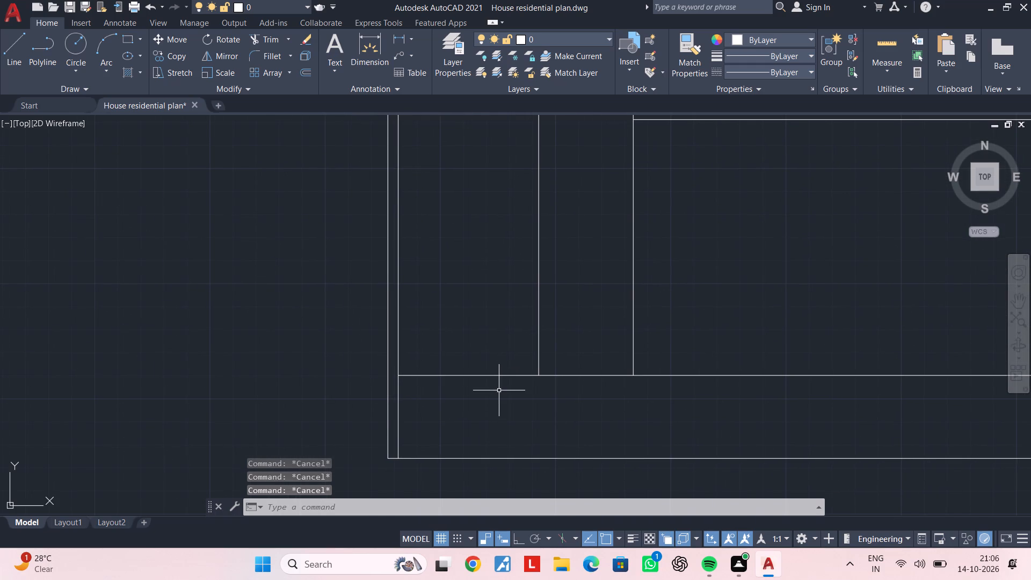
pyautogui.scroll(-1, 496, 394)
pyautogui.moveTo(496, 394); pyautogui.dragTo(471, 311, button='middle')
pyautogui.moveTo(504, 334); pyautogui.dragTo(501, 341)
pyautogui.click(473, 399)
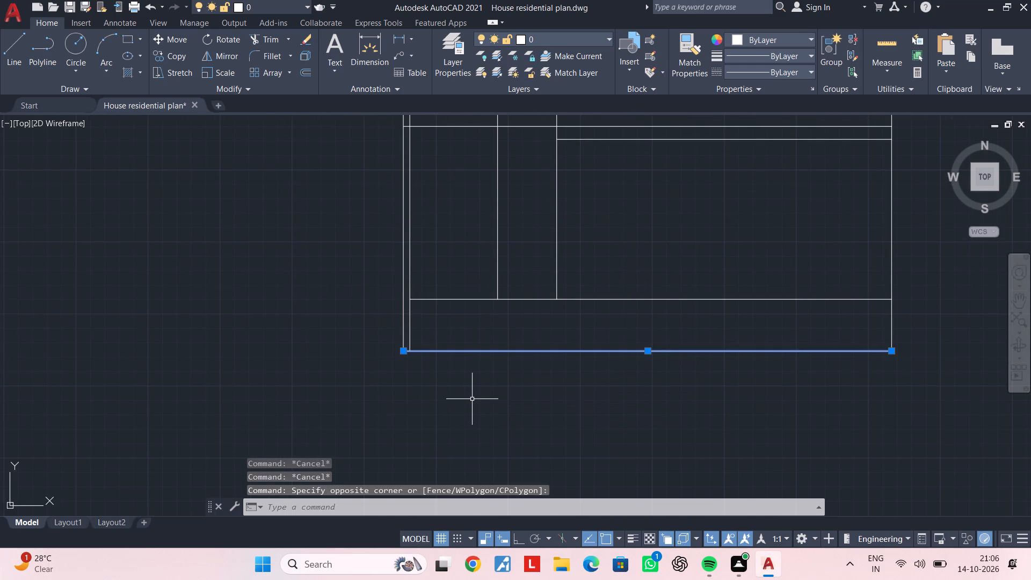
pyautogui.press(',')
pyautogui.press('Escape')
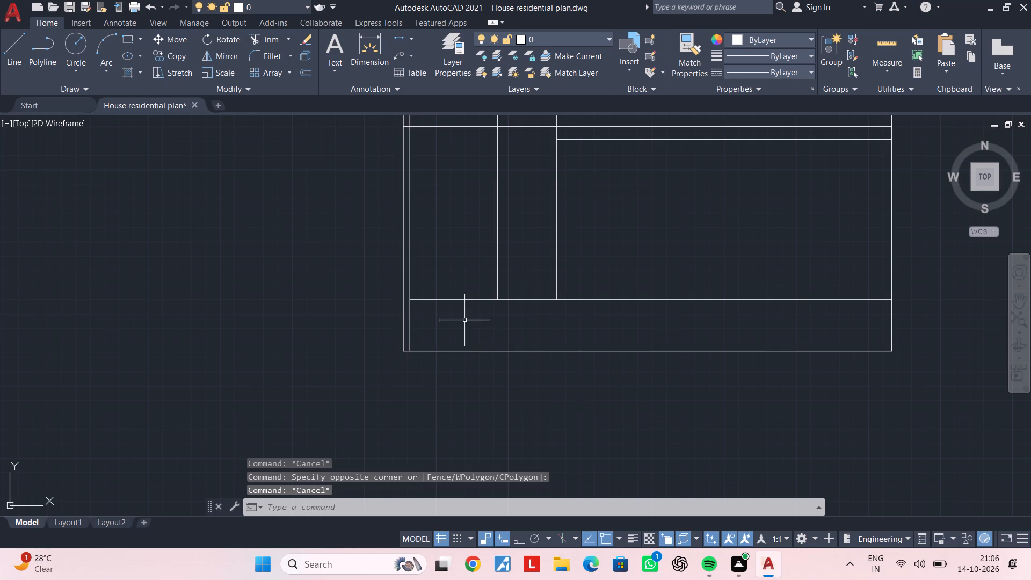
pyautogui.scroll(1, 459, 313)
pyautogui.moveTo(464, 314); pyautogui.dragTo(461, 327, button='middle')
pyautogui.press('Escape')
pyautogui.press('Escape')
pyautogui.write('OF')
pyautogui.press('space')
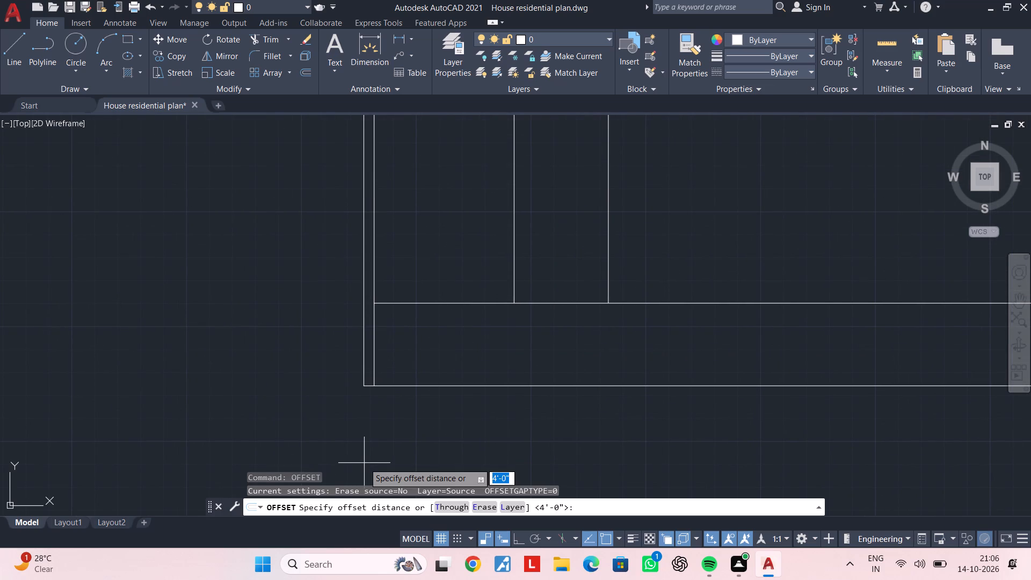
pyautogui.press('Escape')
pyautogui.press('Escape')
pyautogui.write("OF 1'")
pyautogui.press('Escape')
# Offset the horizontal line just above the elevation's base line 2" downward.
pyautogui.scroll(2, 464, 311)
pyautogui.moveTo(449, 311); pyautogui.dragTo(496, 318, button='middle')
pyautogui.scroll(1, 497, 318)
pyautogui.press('Escape')
pyautogui.press('Escape')
pyautogui.write('OF')
pyautogui.press('space')
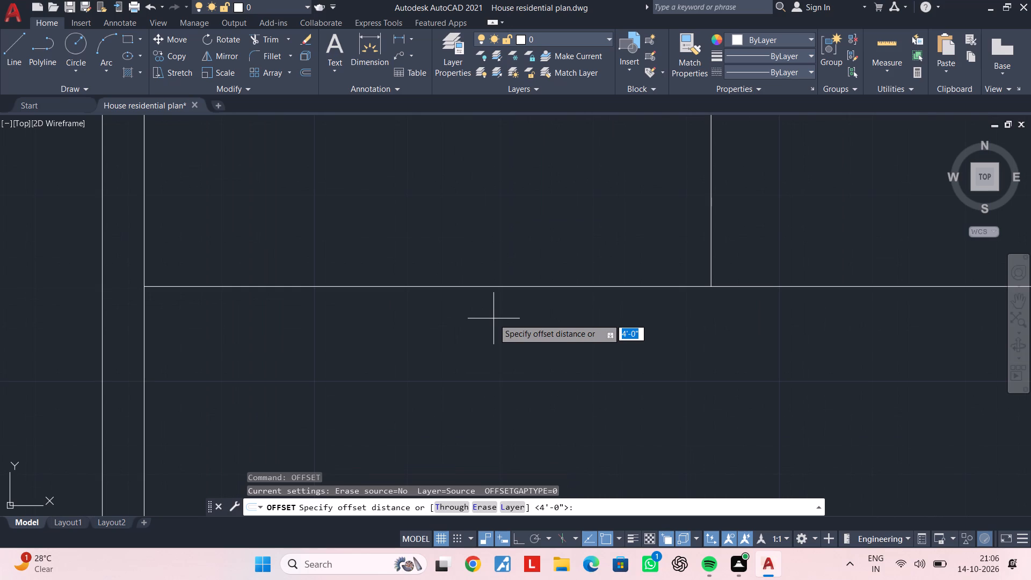
pyautogui.write('2"')
pyautogui.press('Return')
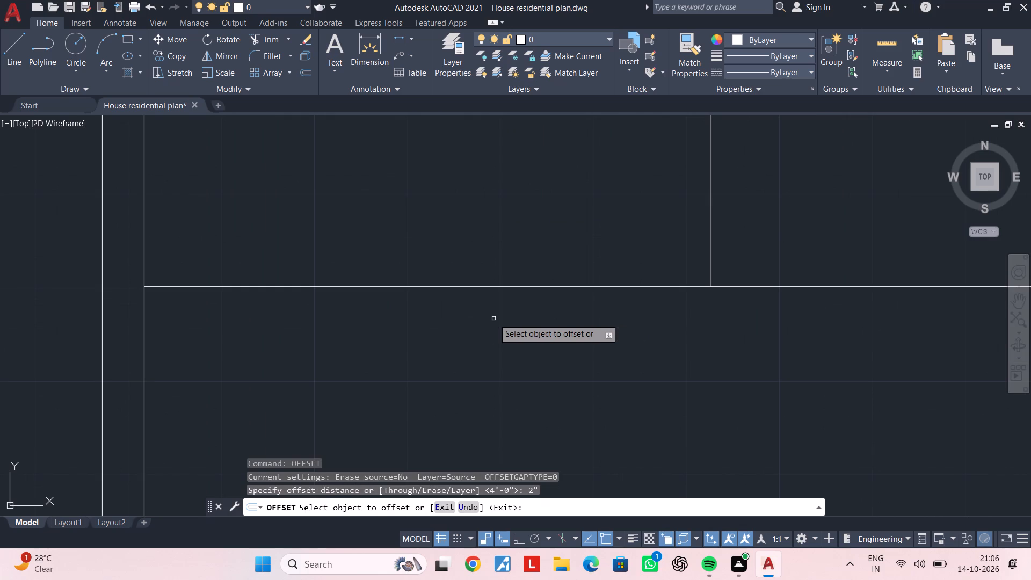
pyautogui.click(520, 285)
pyautogui.click(517, 318)
pyautogui.press('Escape')
pyautogui.press('Escape')
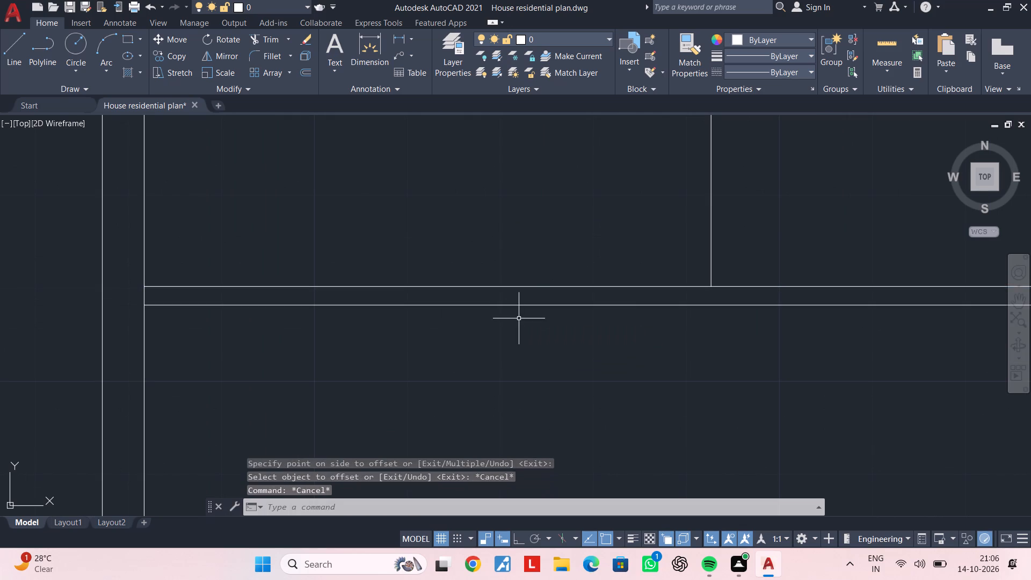
pyautogui.press('Escape')
pyautogui.press('Escape')
pyautogui.press('Escape')
pyautogui.press('Escape')
pyautogui.press('Escape')
# Extend the moved vertical line down to the new 2" offset line.
pyautogui.write('EX')
pyautogui.press('space')
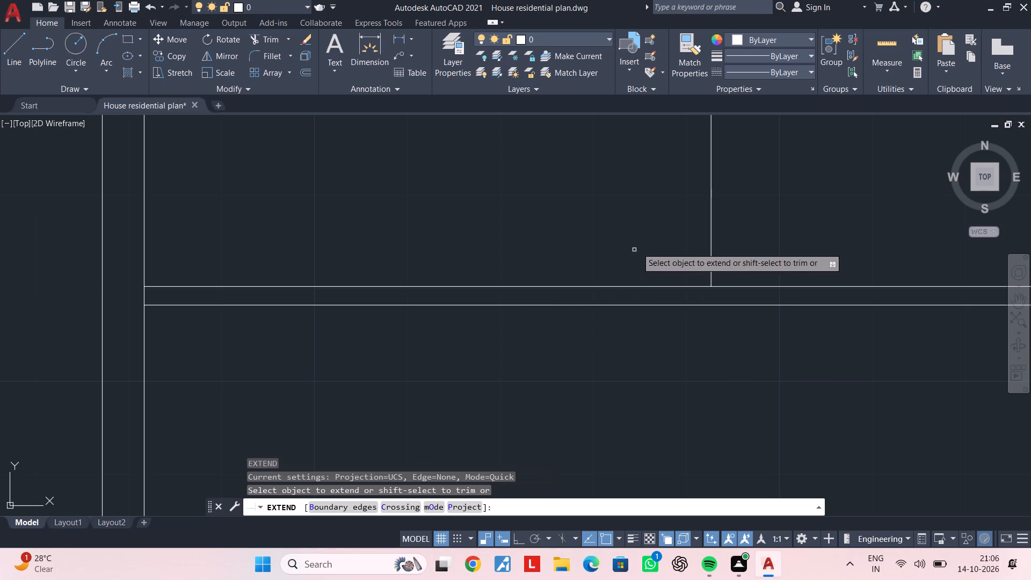
pyautogui.click(647, 240)
pyautogui.click(757, 240)
pyautogui.press('Escape')
pyautogui.press('Escape')
# Trim the part of the 2" offset line that runs past the extended vertical line.
pyautogui.write('TR')
pyautogui.press('space')
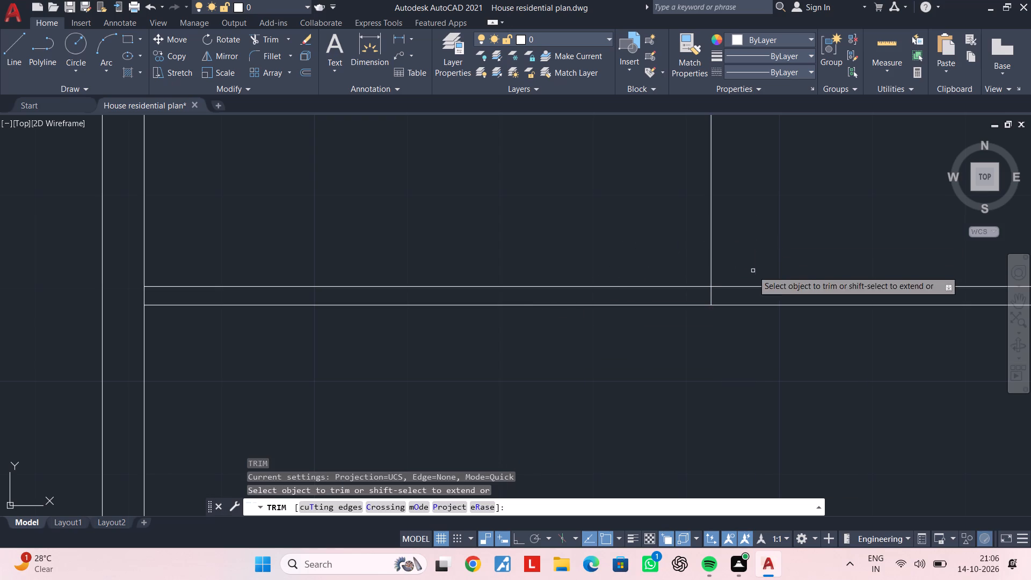
pyautogui.click(751, 304)
pyautogui.press('Escape')
pyautogui.press('Escape')
# Offset the trimmed horizontal line 6" downward.
pyautogui.write('ODF')
pyautogui.press('Escape')
pyautogui.press('Escape')
pyautogui.write('OF 6"')
pyautogui.press('Return')
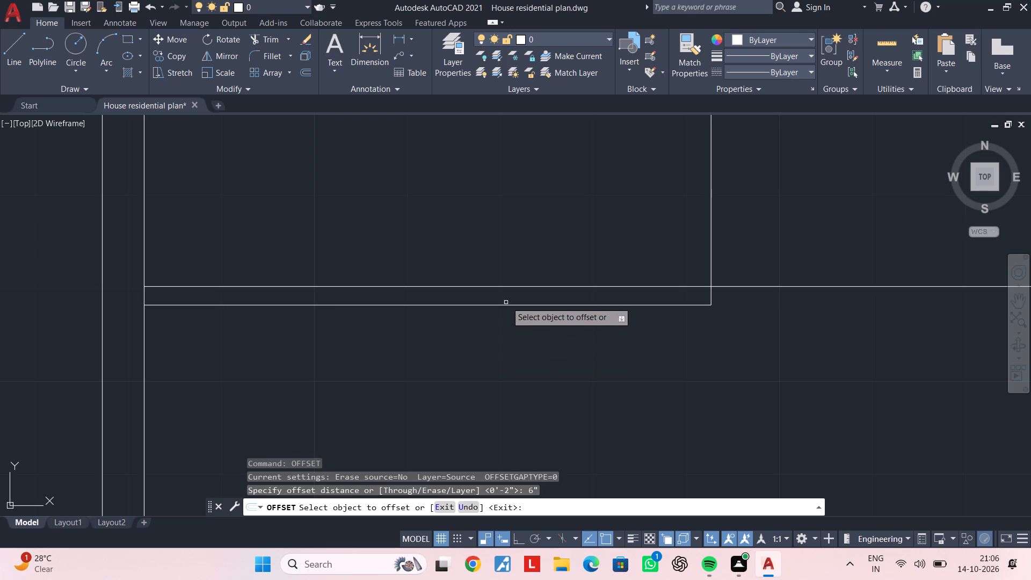
pyautogui.click(507, 305)
pyautogui.click(512, 340)
pyautogui.moveTo(515, 354); pyautogui.dragTo(526, 316, button='middle')
pyautogui.press('space')
# Offset the new 6" line 2" downward to form a pair of horizontal lines.
pyautogui.press('space')
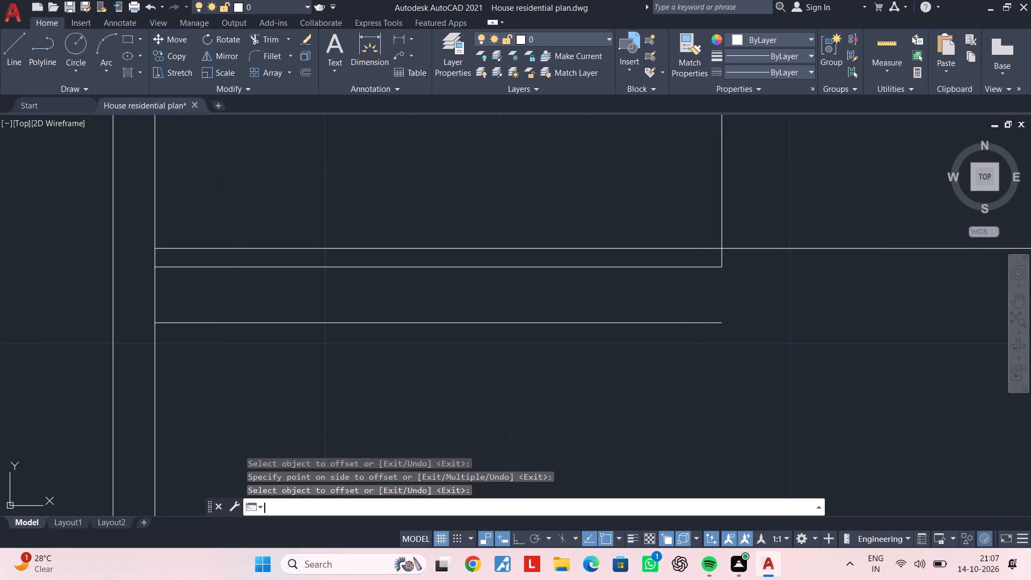
pyautogui.write('2"')
pyautogui.press('Return')
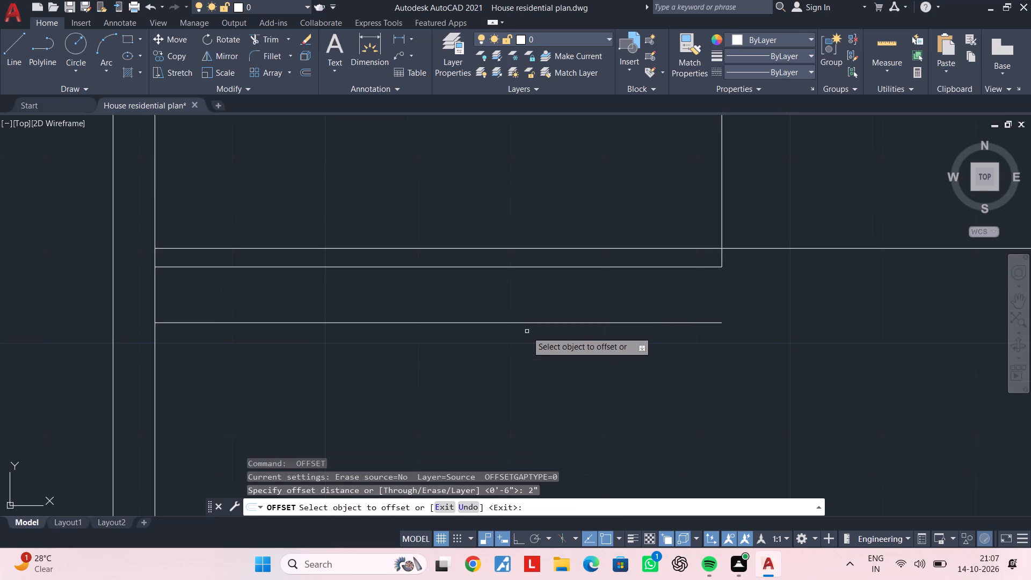
pyautogui.click(528, 321)
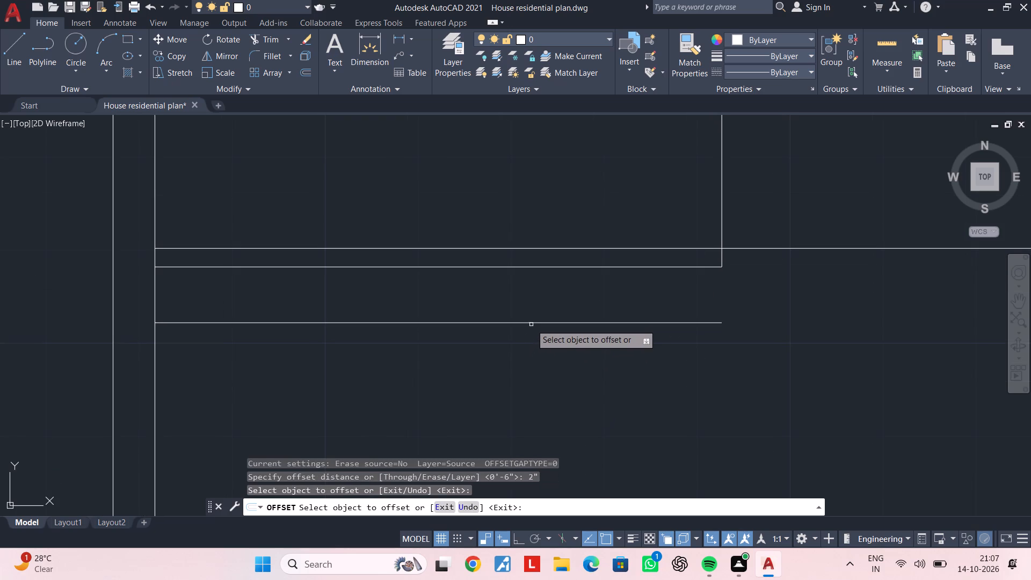
pyautogui.click(531, 324)
pyautogui.click(531, 344)
pyautogui.moveTo(539, 368); pyautogui.dragTo(566, 309, button='middle')
pyautogui.press('space')
# Offset the lowest of the short horizontal lines 6" downward, towards the base line.
pyautogui.press('space')
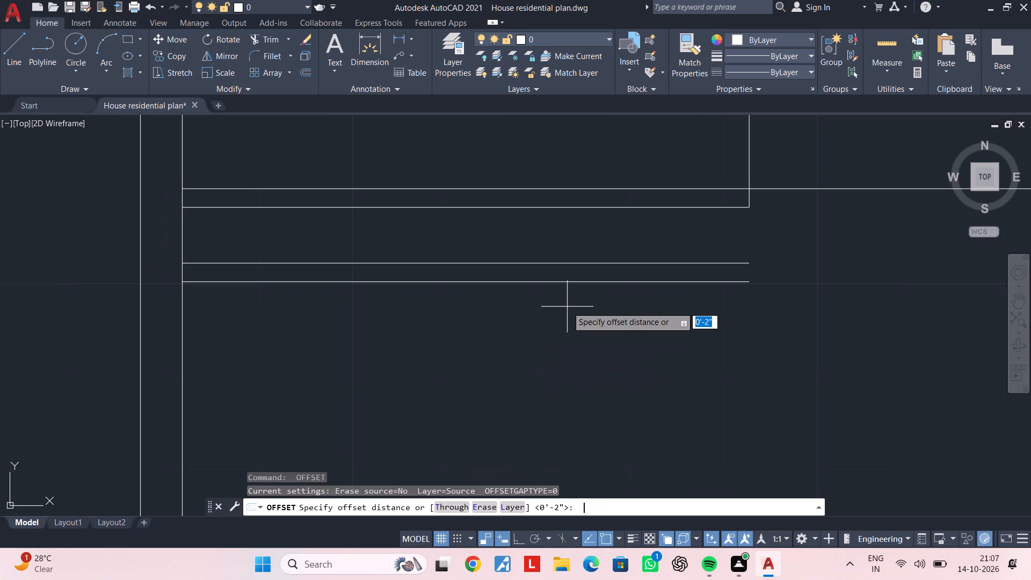
pyautogui.write('6"')
pyautogui.press('Return')
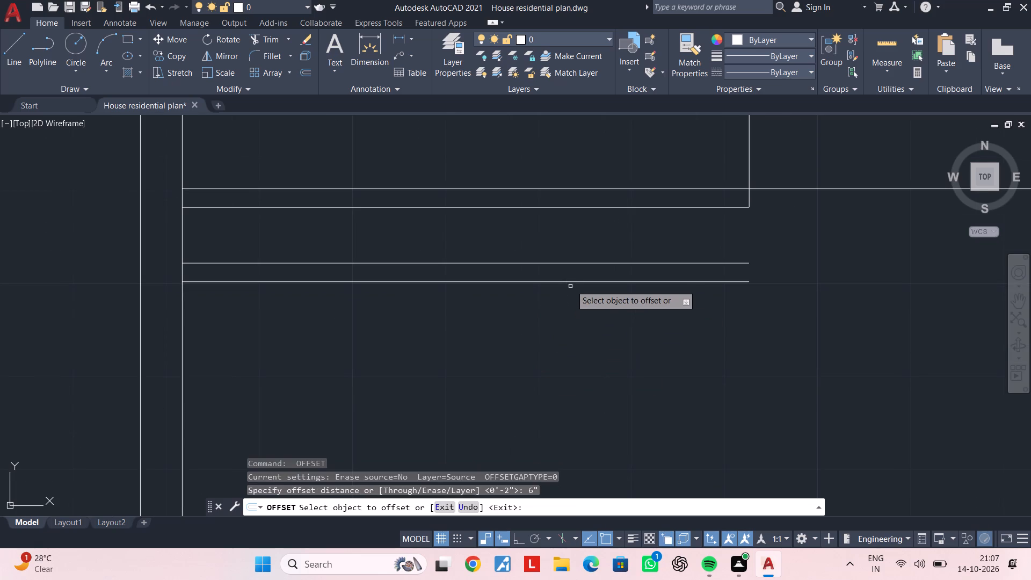
pyautogui.click(575, 279)
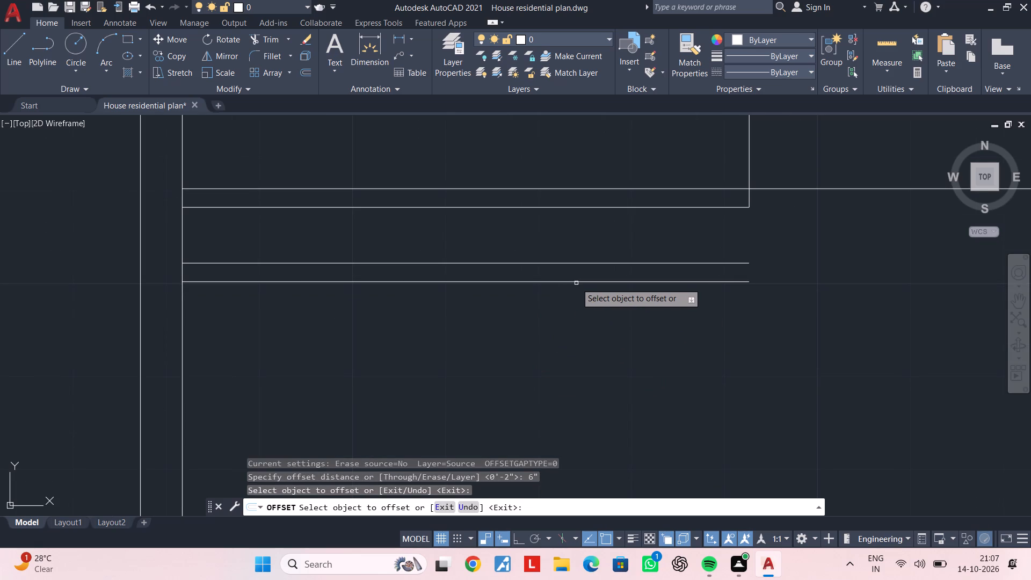
pyautogui.click(580, 281)
pyautogui.click(580, 318)
pyautogui.moveTo(591, 340); pyautogui.dragTo(586, 228, button='middle')
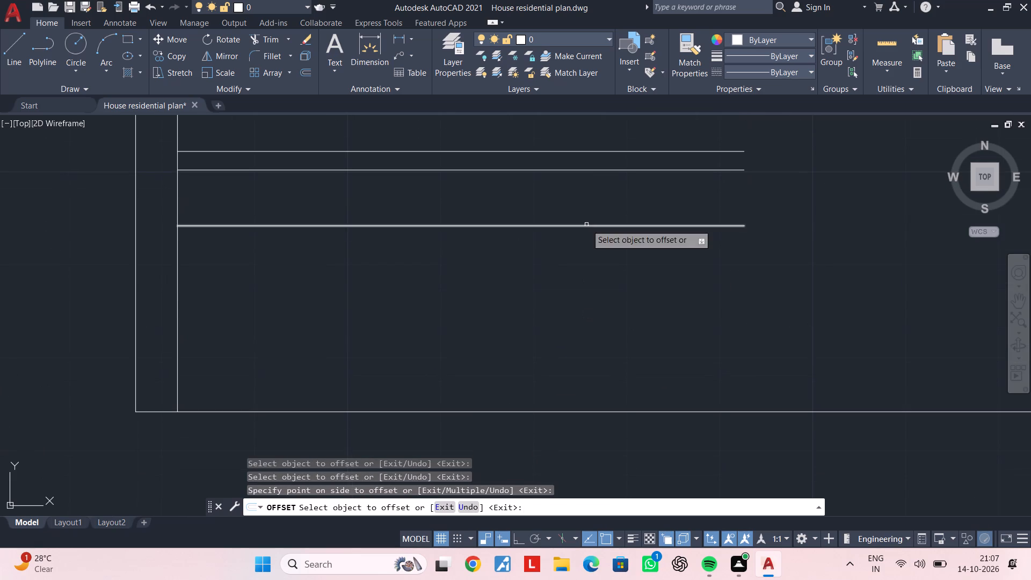
pyautogui.press('space')
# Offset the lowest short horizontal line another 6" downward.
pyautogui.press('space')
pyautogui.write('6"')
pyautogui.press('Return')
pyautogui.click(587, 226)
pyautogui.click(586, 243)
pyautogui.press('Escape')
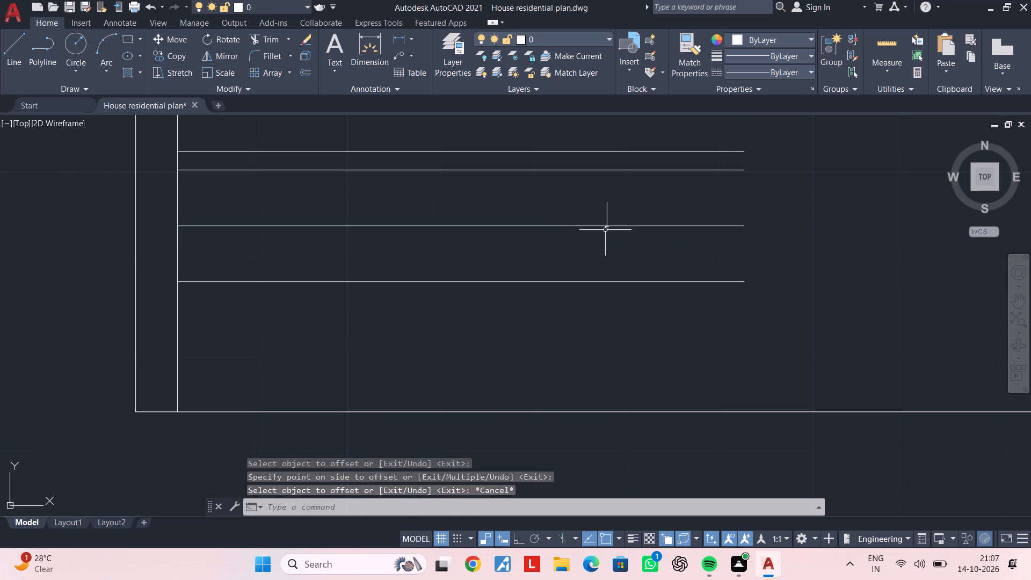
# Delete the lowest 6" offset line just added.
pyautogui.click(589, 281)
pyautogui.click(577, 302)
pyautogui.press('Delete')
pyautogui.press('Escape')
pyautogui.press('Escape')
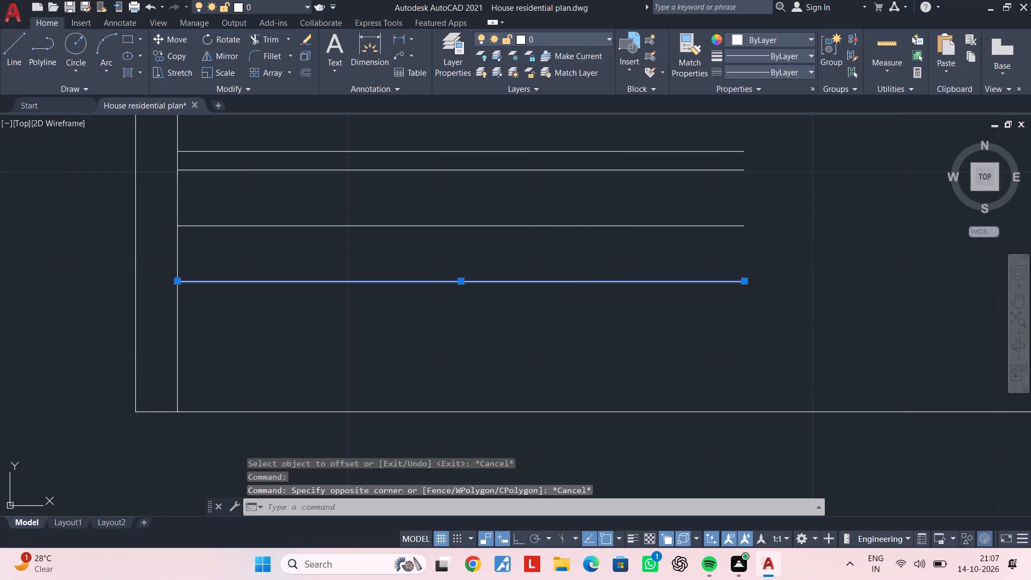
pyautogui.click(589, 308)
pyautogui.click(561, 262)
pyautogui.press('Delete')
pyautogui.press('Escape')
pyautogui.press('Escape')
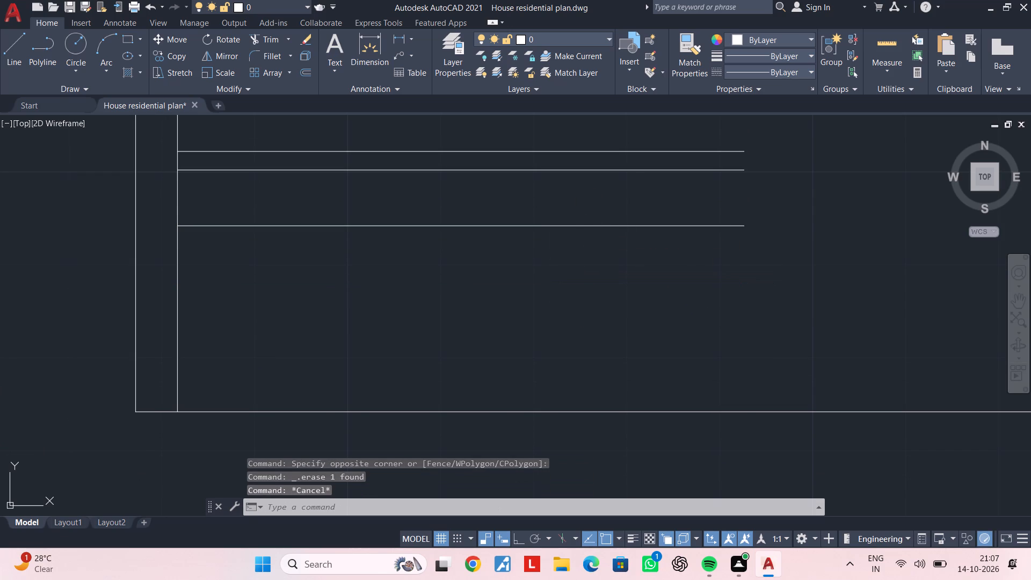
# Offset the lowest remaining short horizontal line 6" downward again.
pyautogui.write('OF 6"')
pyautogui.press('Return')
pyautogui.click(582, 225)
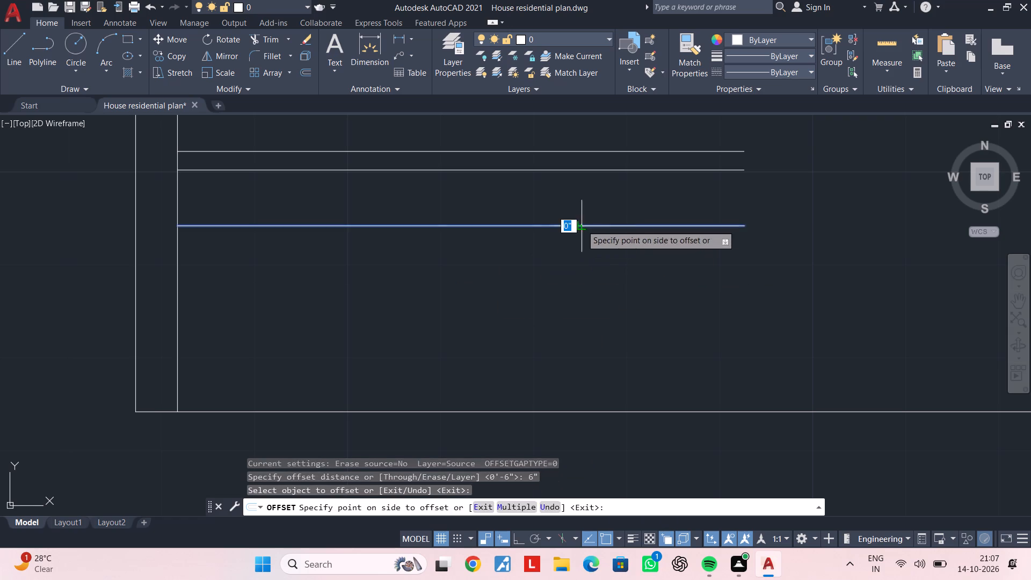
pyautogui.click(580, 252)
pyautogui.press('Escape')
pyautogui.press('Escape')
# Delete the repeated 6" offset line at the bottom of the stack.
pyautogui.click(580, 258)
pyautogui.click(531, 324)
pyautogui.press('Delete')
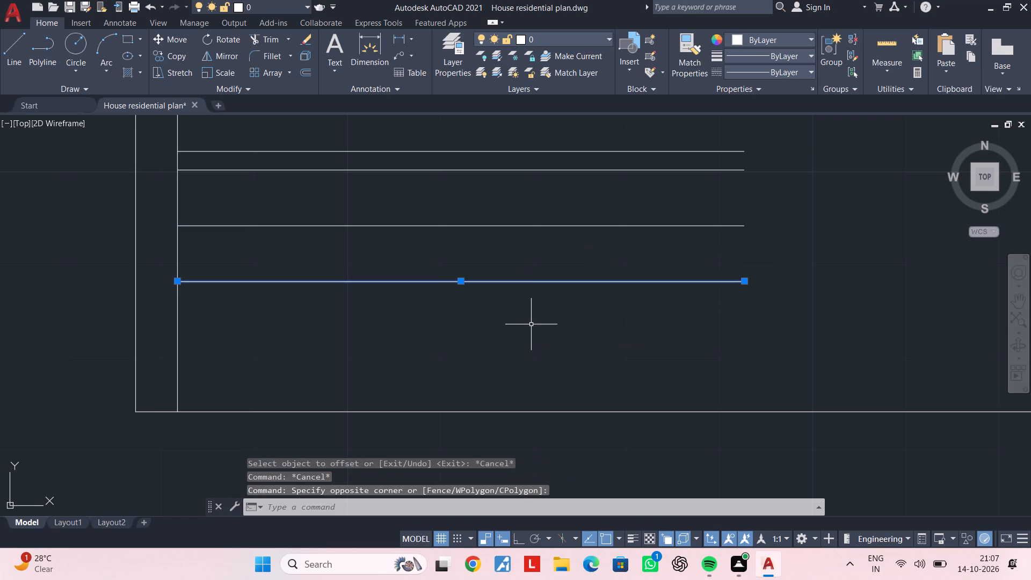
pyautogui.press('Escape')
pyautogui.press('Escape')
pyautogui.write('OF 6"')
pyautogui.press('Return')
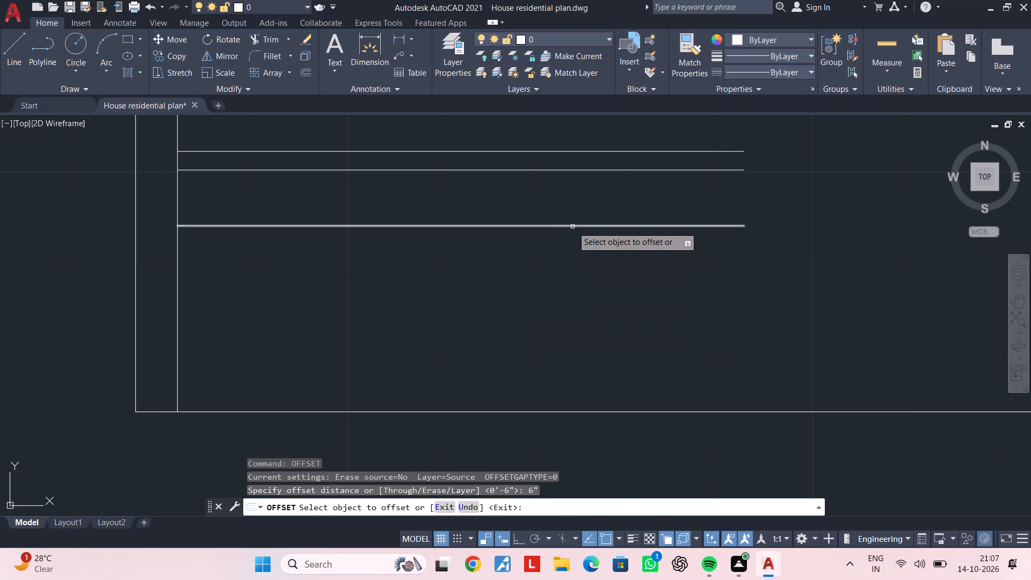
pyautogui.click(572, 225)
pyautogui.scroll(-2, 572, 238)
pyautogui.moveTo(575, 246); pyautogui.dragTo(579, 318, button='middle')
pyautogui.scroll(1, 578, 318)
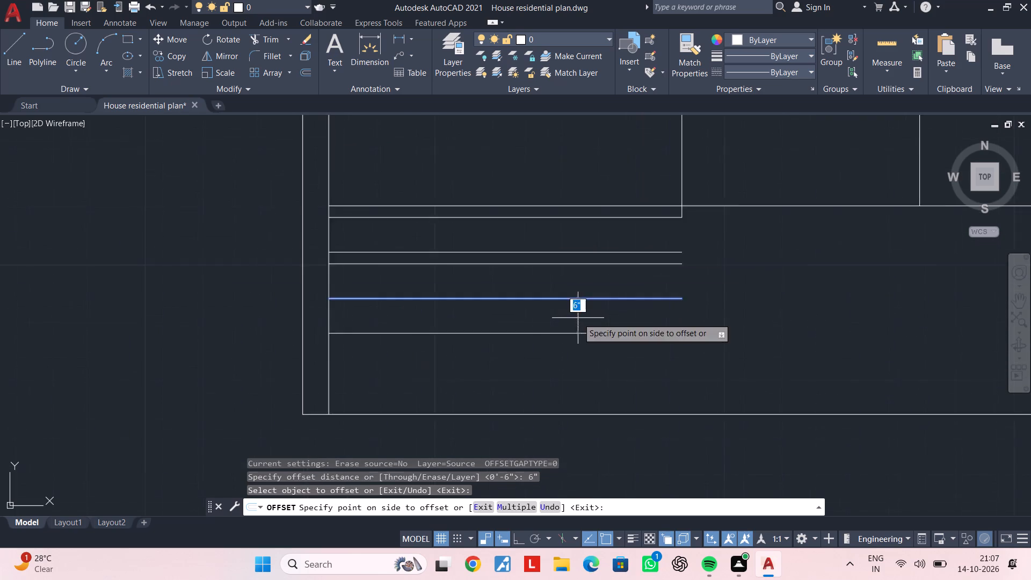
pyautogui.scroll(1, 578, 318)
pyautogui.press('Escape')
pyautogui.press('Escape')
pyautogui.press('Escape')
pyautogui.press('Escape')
# Offset the lowest short horizontal line 2" downward.
pyautogui.write('OF 2"')
pyautogui.press('Return')
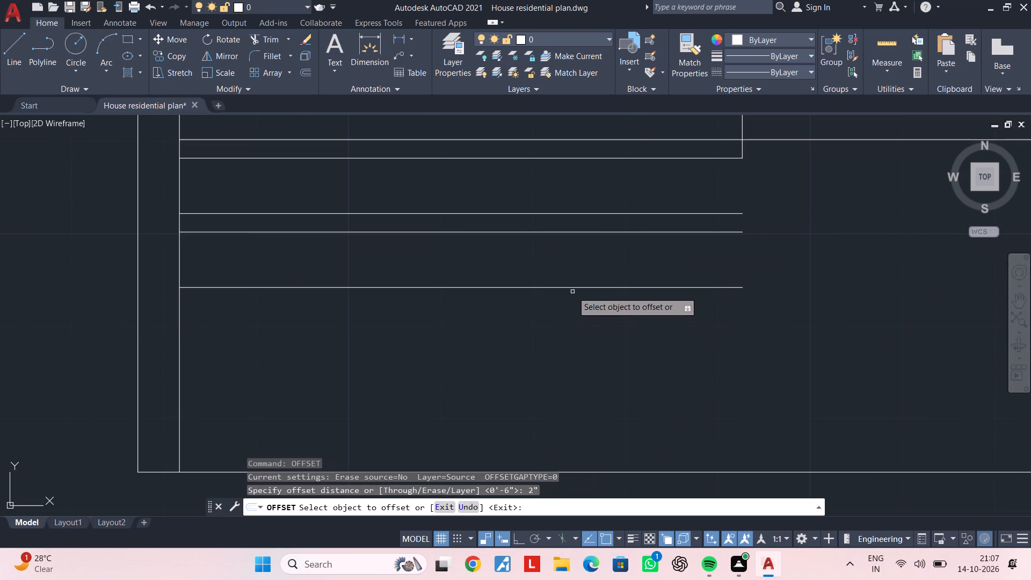
pyautogui.click(574, 286)
pyautogui.click(574, 303)
pyautogui.scroll(-2, 576, 308)
pyautogui.moveTo(577, 309); pyautogui.dragTo(582, 321, button='middle')
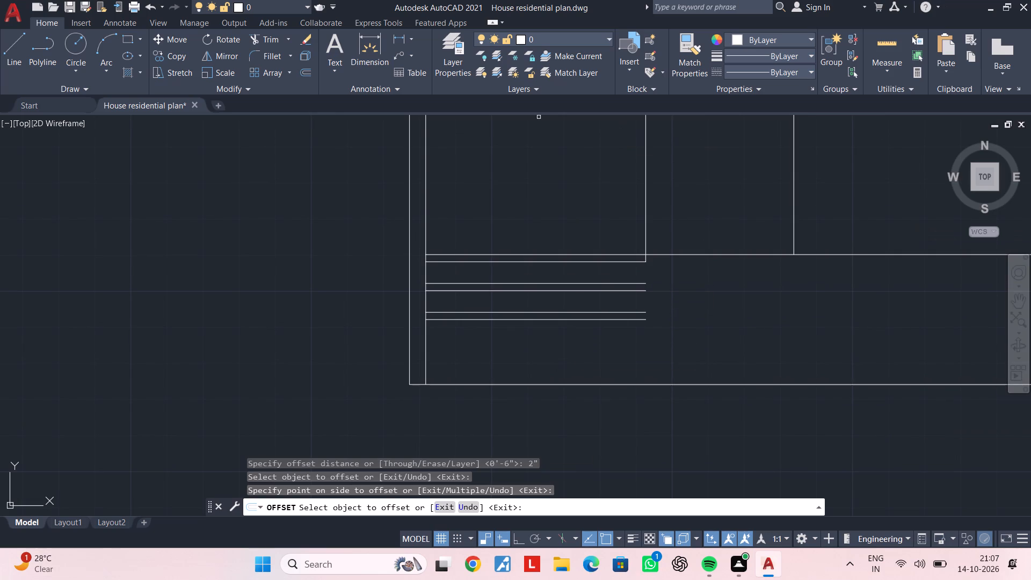
pyautogui.scroll(1, 603, 271)
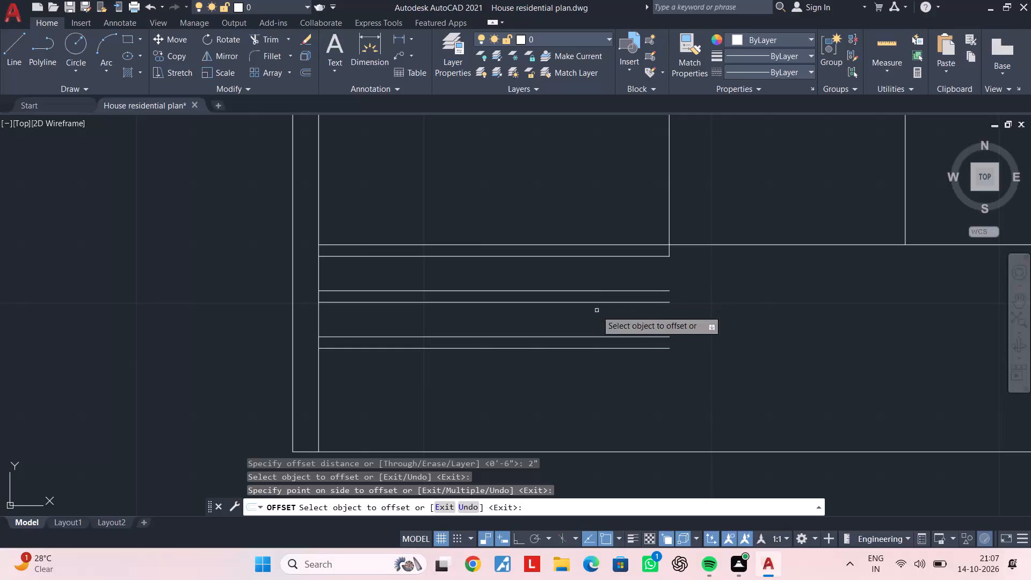
pyautogui.press('space')
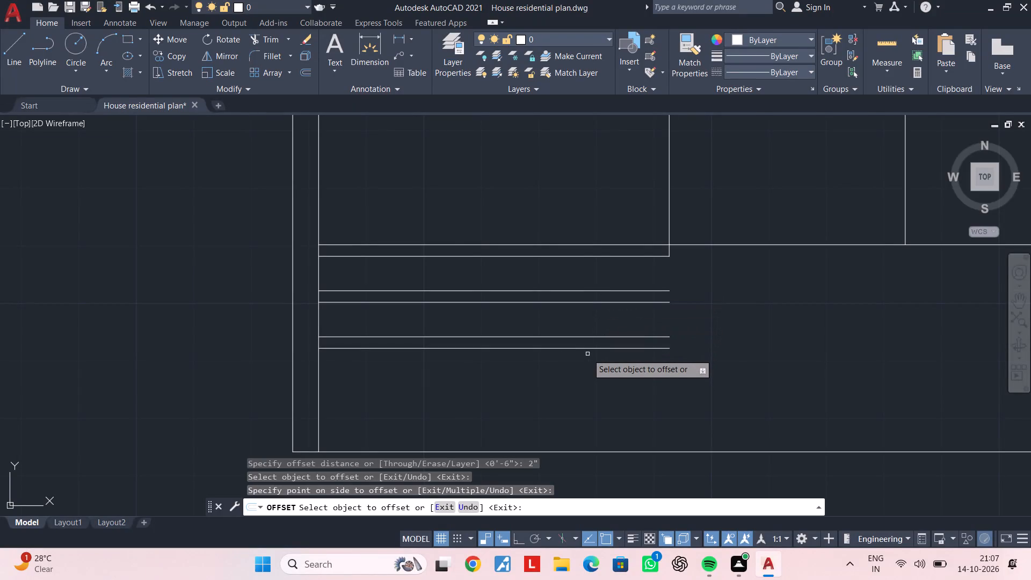
# Offset the lowest line of the last 2" pair 6" downward.
pyautogui.press('space')
pyautogui.write('6"')
pyautogui.press('Return')
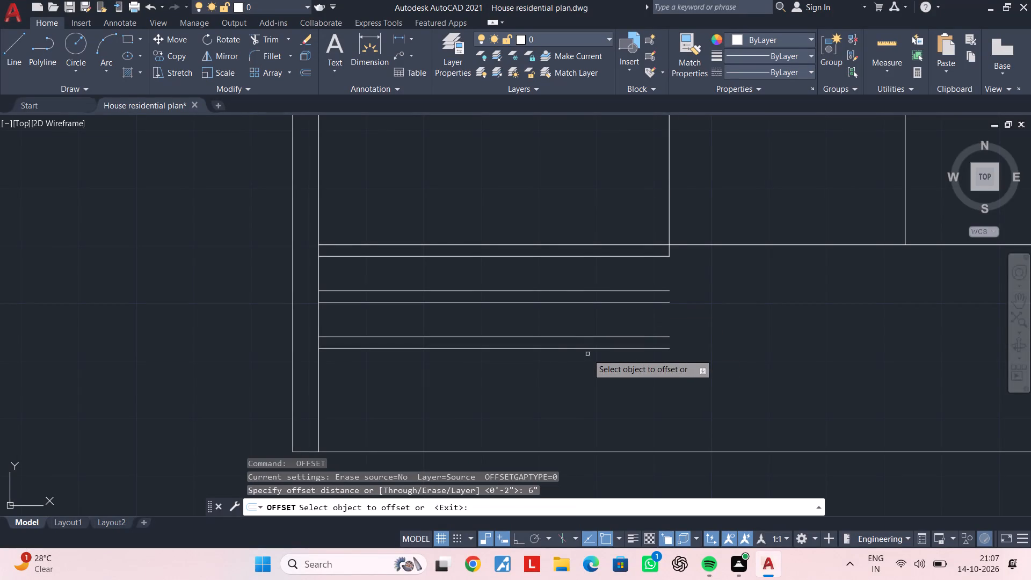
pyautogui.click(542, 349)
pyautogui.click(534, 382)
pyautogui.press('space')
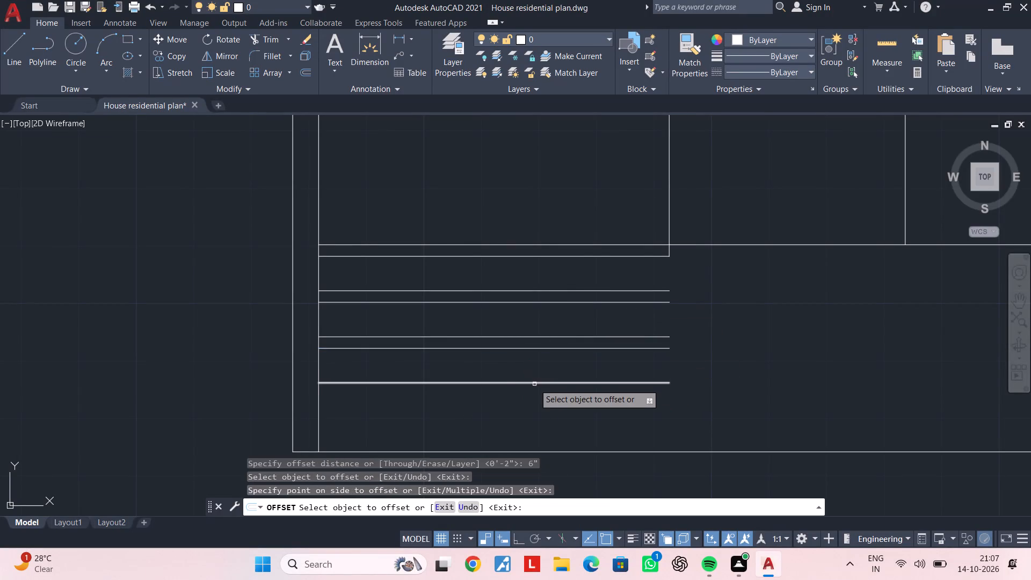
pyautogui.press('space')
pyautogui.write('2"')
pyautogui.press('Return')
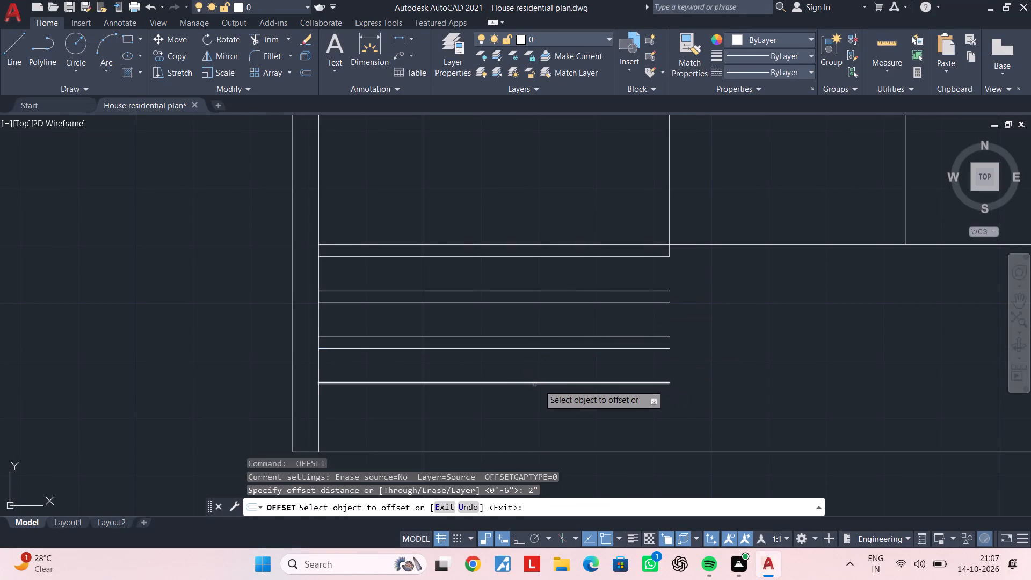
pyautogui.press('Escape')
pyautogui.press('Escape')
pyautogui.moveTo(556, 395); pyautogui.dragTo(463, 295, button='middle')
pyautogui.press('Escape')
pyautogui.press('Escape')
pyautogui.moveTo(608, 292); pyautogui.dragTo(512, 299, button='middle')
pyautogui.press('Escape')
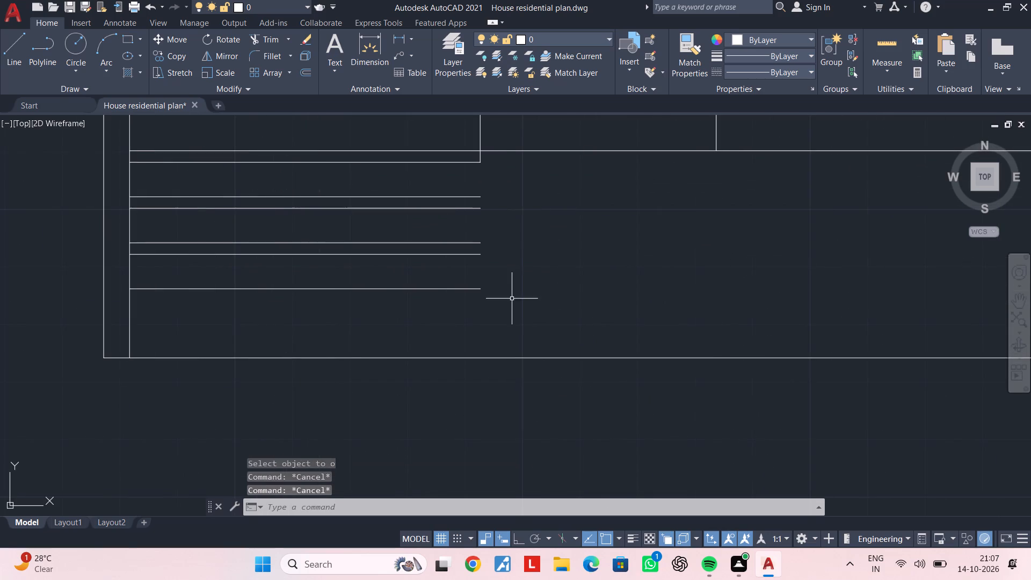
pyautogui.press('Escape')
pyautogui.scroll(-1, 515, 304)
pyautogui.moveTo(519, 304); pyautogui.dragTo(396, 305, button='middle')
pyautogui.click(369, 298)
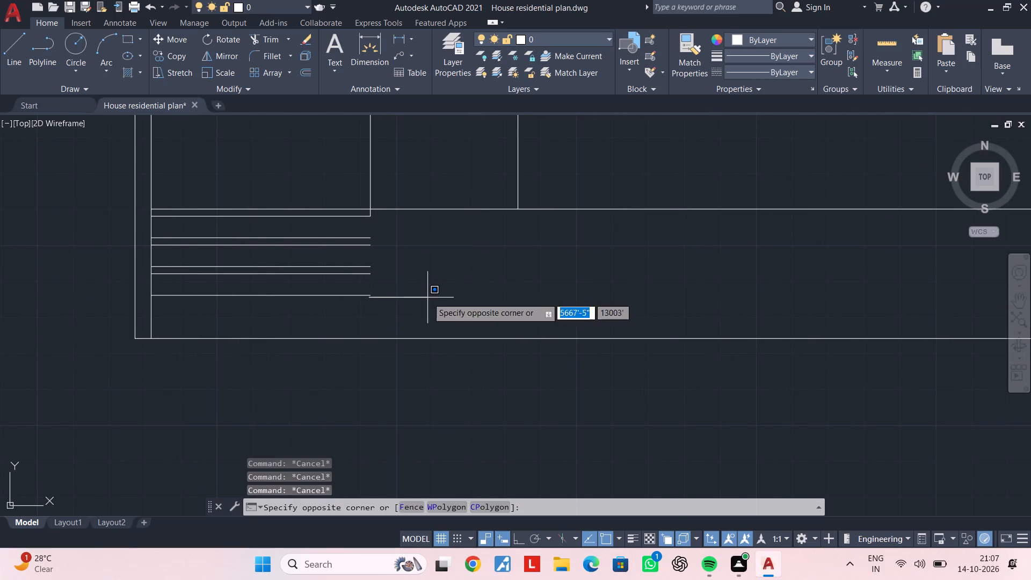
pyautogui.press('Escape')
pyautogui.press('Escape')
# Move the elevation's horizontal base line straight down 2' with Ortho on.
pyautogui.scroll(-3, 366, 299)
pyautogui.moveTo(418, 300); pyautogui.dragTo(572, 294, button='middle')
pyautogui.scroll(1, 539, 305)
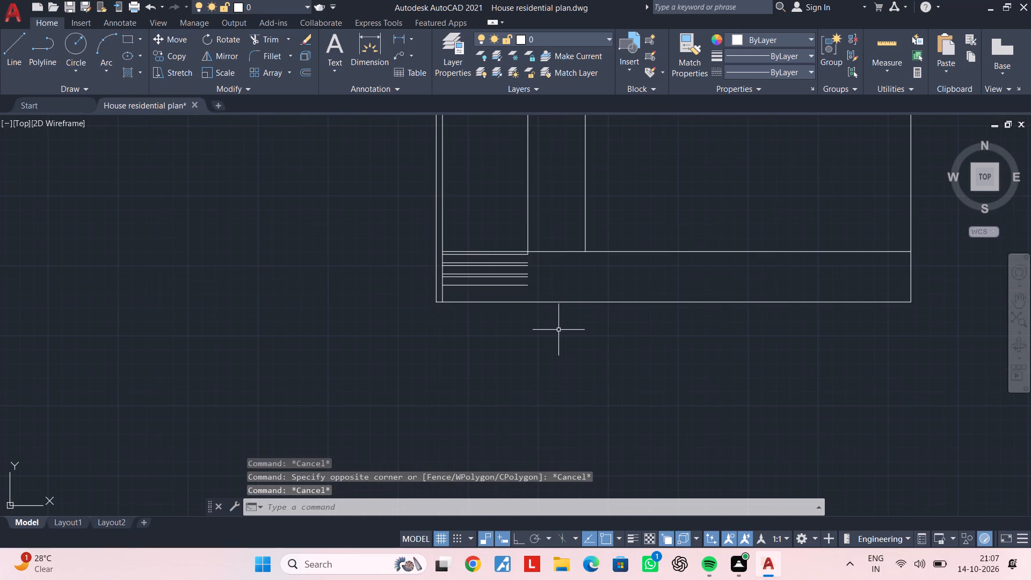
pyautogui.click(558, 330)
pyautogui.click(549, 299)
pyautogui.press('m')
pyautogui.press('space')
pyautogui.click(558, 335)
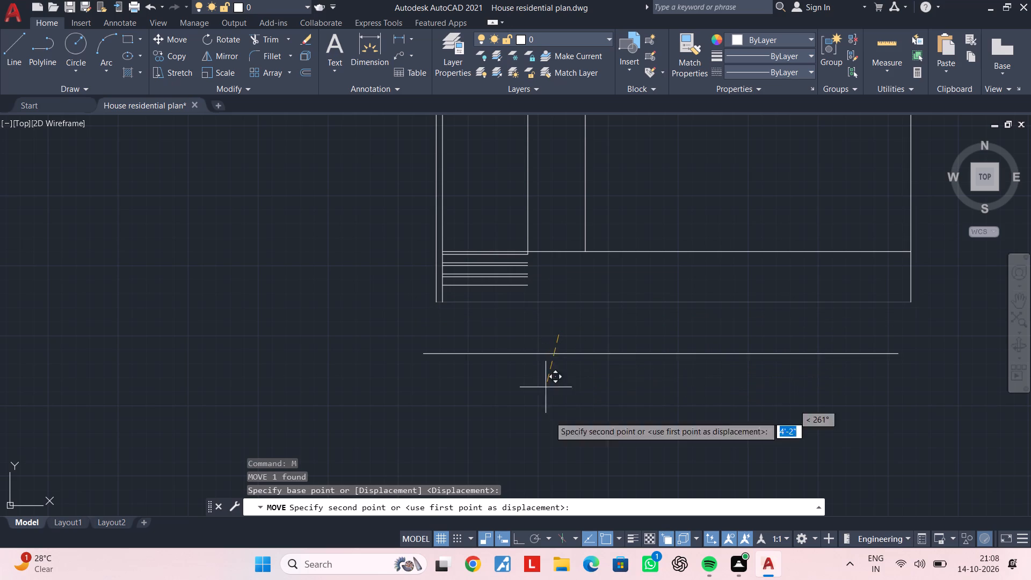
pyautogui.click(518, 532)
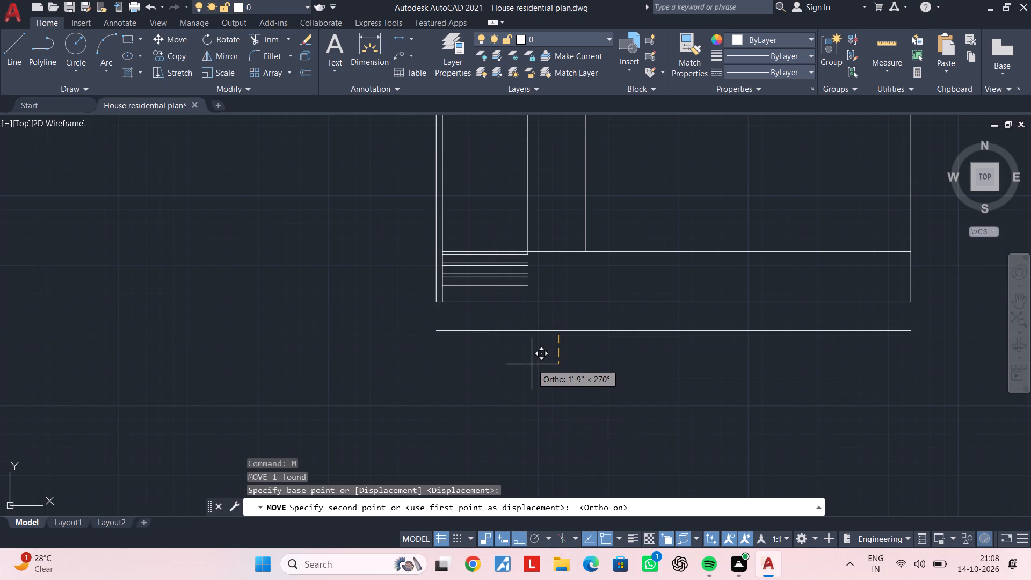
pyautogui.write("2'")
pyautogui.press('Return')
pyautogui.press('Escape')
pyautogui.press('Escape')
pyautogui.press('Escape')
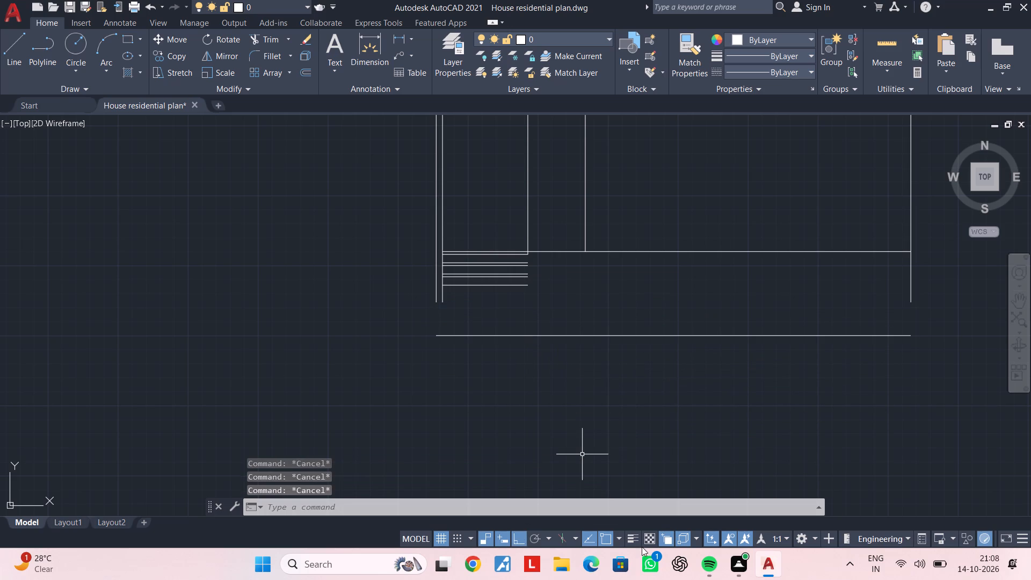
# Extend the two left vertical lines and the far right vertical line down to the moved base line.
pyautogui.press('e')
pyautogui.write('X')
pyautogui.press('space')
pyautogui.click(402, 293)
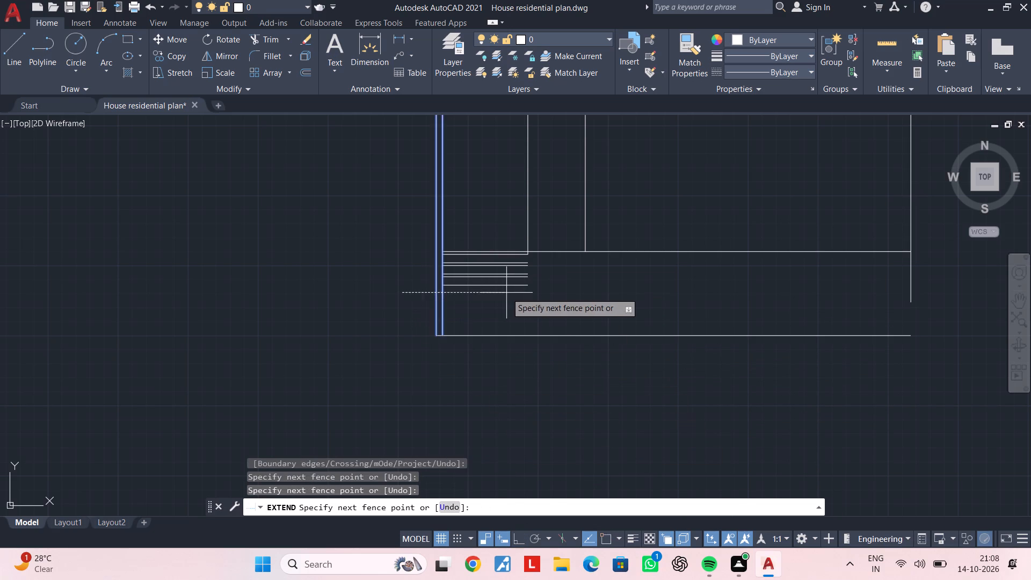
pyautogui.click(507, 293)
pyautogui.moveTo(816, 284); pyautogui.dragTo(838, 285)
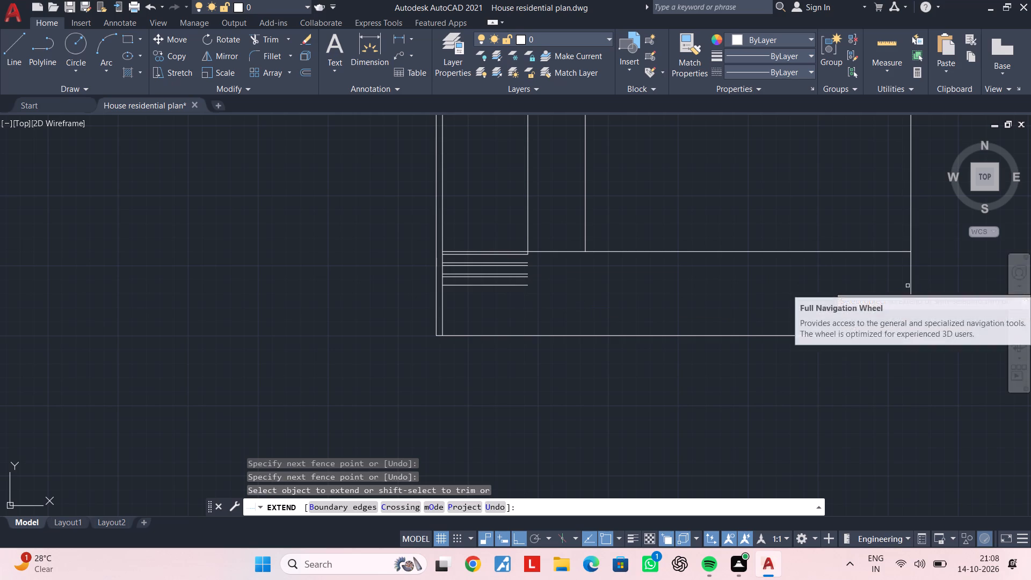
pyautogui.click(907, 286)
pyautogui.click(926, 283)
pyautogui.press('Escape')
pyautogui.moveTo(737, 299); pyautogui.dragTo(860, 298, button='middle')
pyautogui.press('Escape')
# Extend the vertical line at the steps' right end down to the top line of the second step.
pyautogui.scroll(-1, 854, 298)
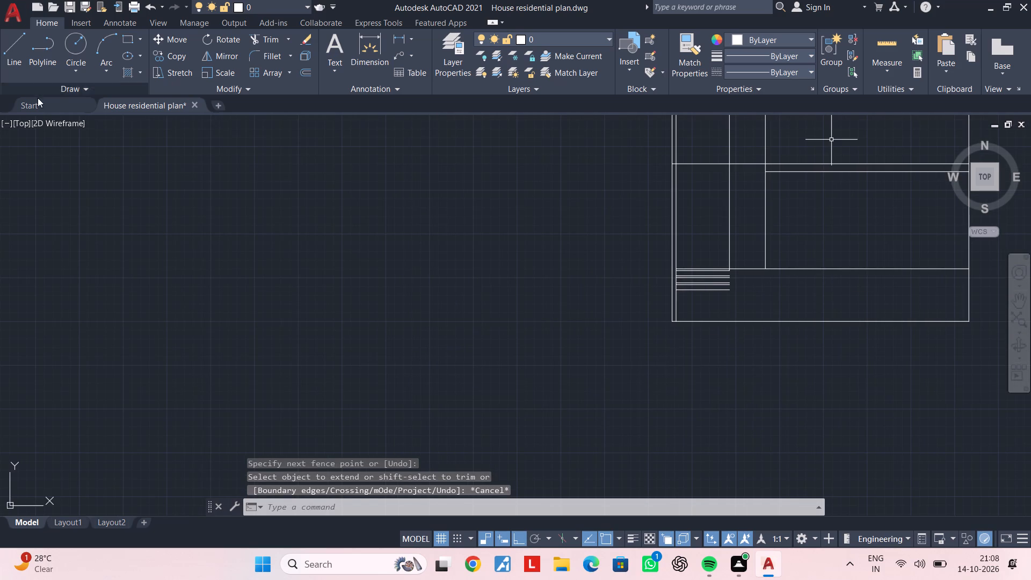
pyautogui.scroll(1, 696, 279)
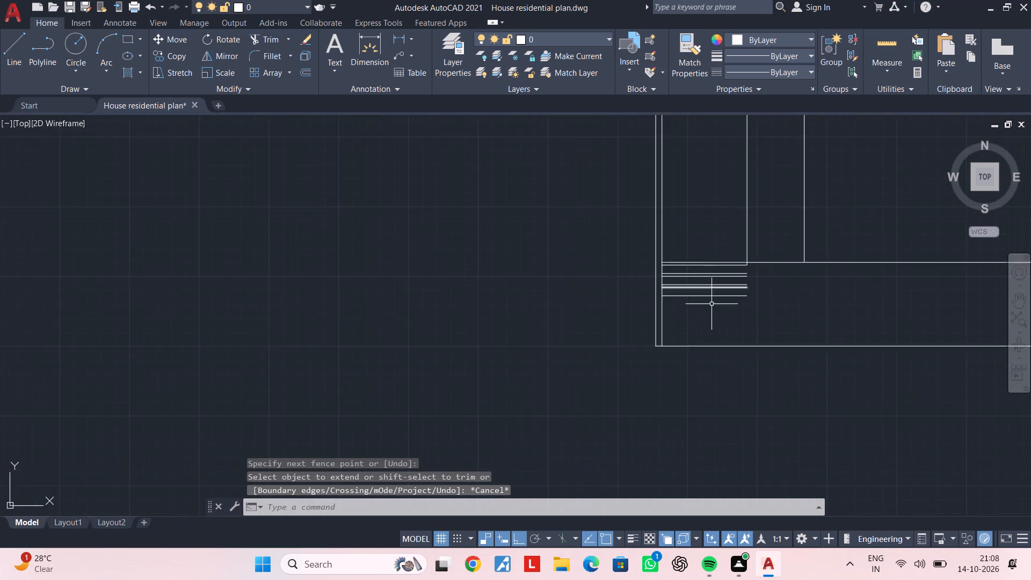
pyautogui.scroll(2, 711, 304)
pyautogui.moveTo(769, 271); pyautogui.dragTo(582, 373, button='middle')
pyautogui.scroll(2, 561, 298)
pyautogui.moveTo(658, 362); pyautogui.dragTo(599, 349, button='middle')
pyautogui.press('Escape')
pyautogui.press('Escape')
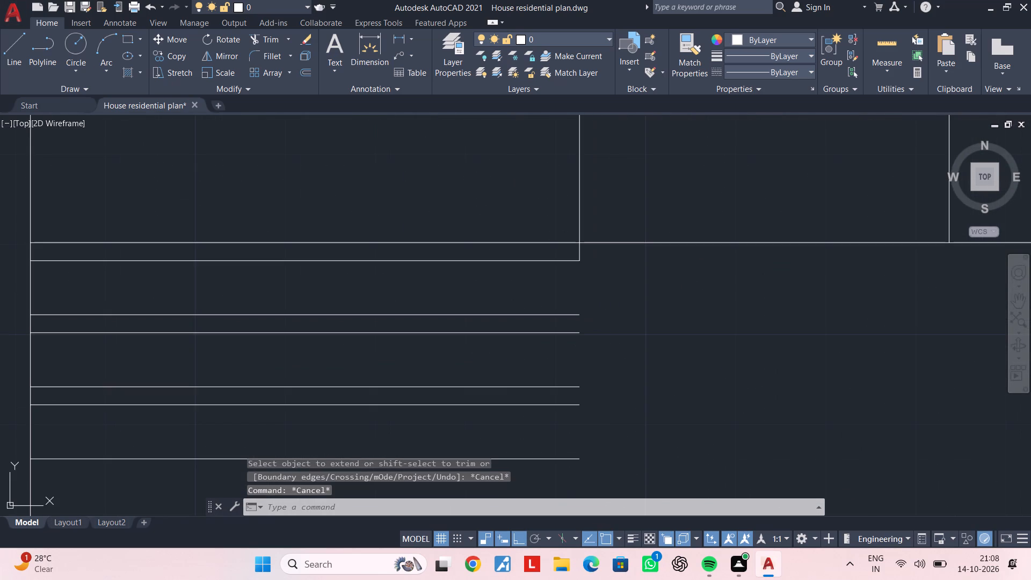
pyautogui.press('Escape')
pyautogui.press('Escape')
pyautogui.write('L')
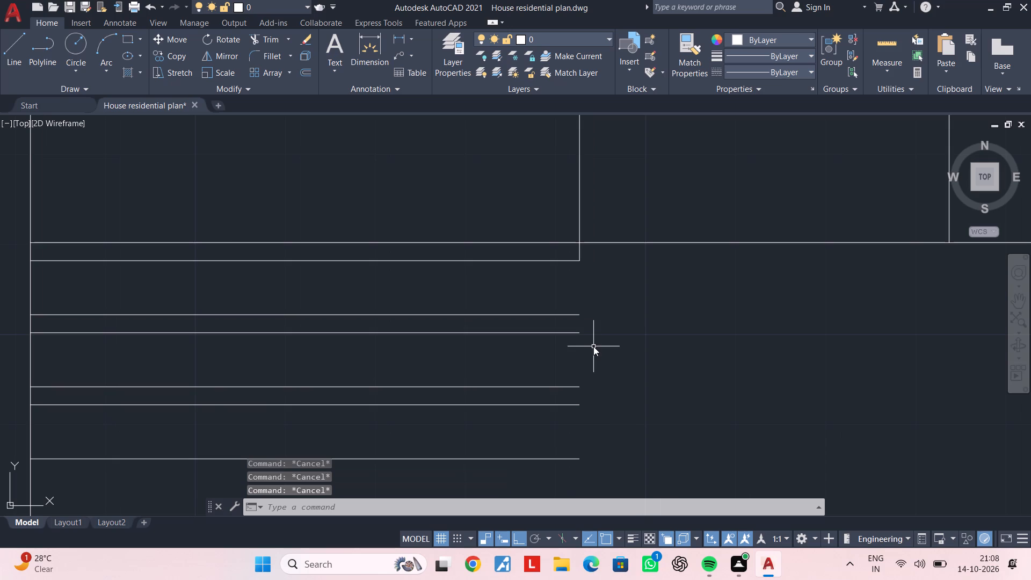
pyautogui.press('space')
pyautogui.press('Escape')
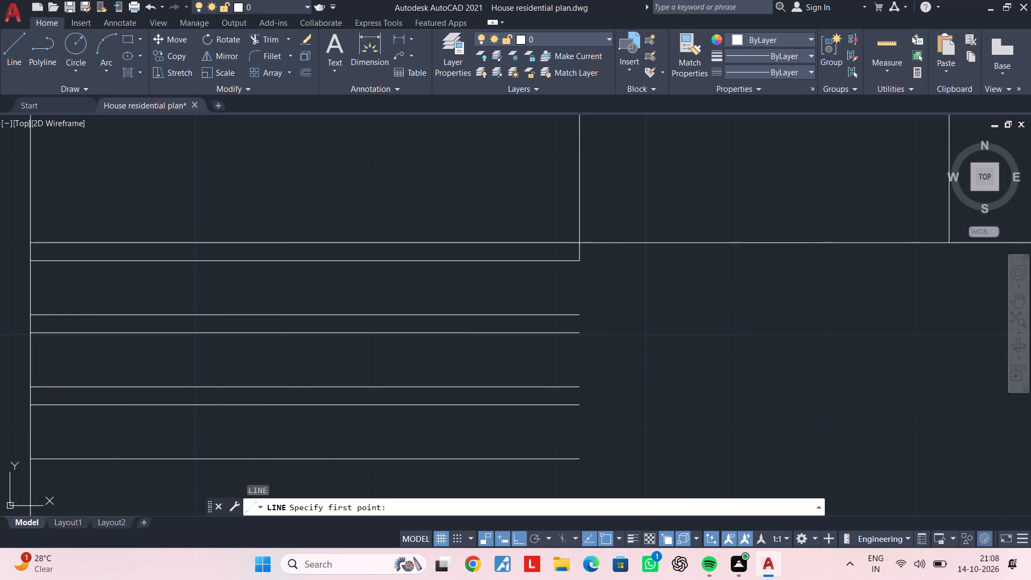
pyautogui.write('EX')
pyautogui.press('space')
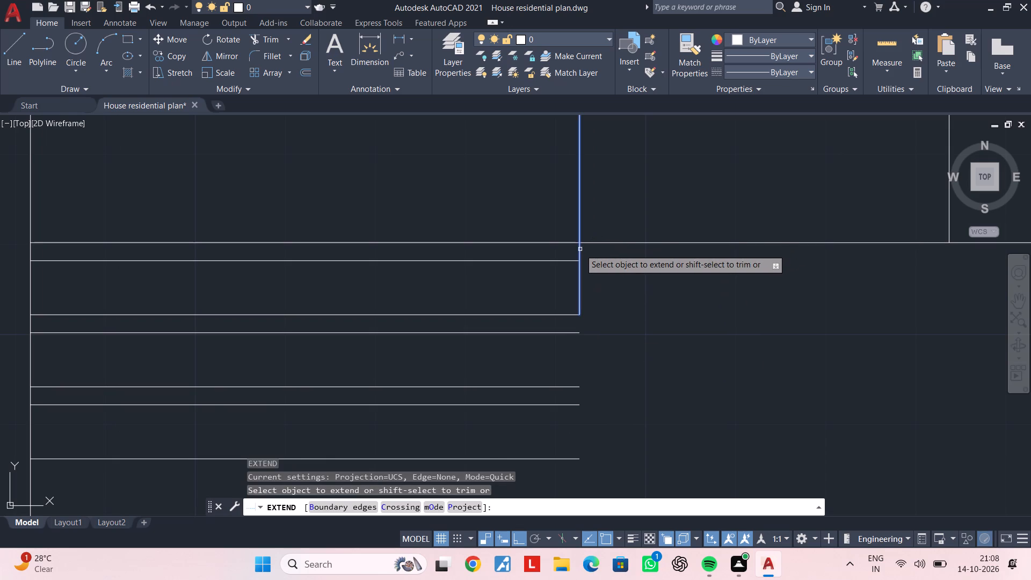
pyautogui.click(580, 249)
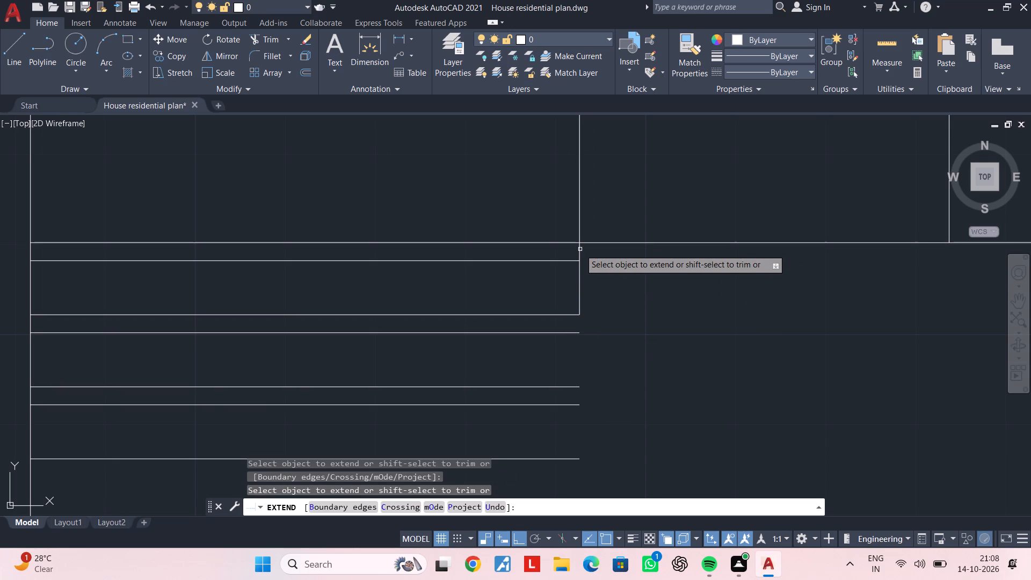
pyautogui.press('Escape')
pyautogui.press('Escape')
pyautogui.moveTo(608, 344); pyautogui.dragTo(592, 338, button='middle')
pyautogui.press('Escape')
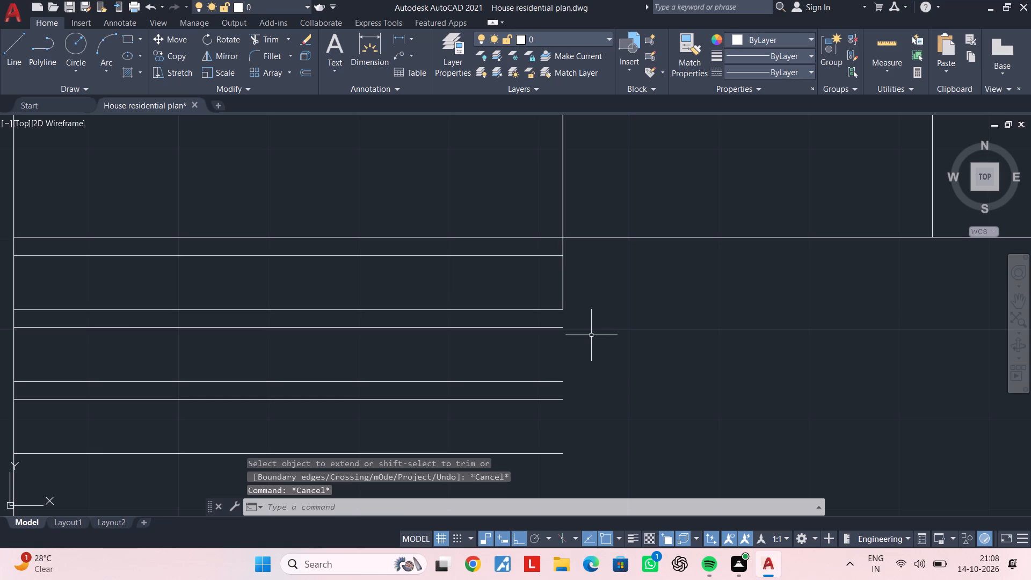
# Draw a stepped outline from that vertical line's lower end: 6" right, 8" down, about 6" right, 8" down.
pyautogui.press('l')
pyautogui.press('space')
pyautogui.click(565, 310)
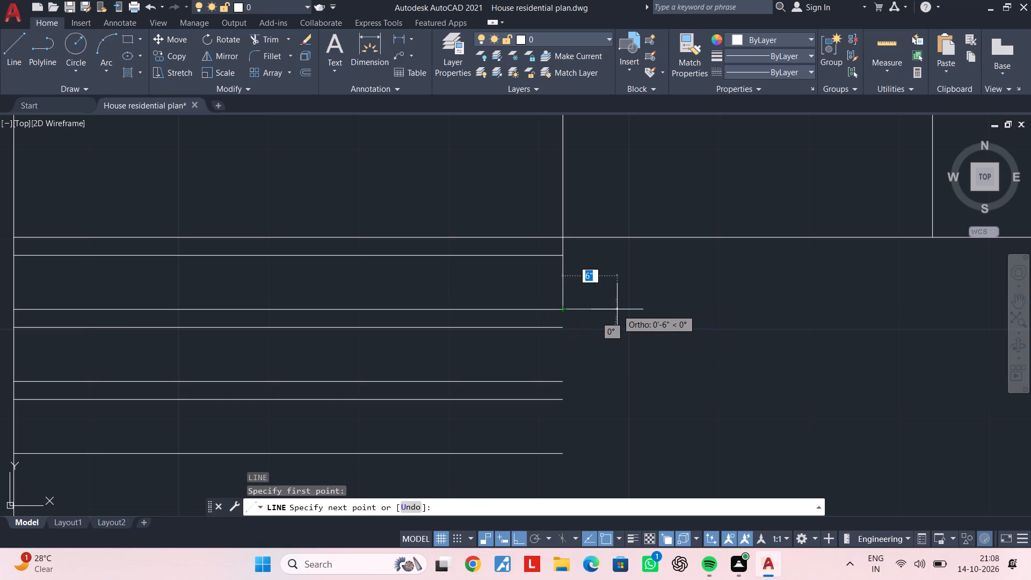
pyautogui.click(617, 309)
pyautogui.moveTo(617, 393); pyautogui.dragTo(615, 334, button='middle')
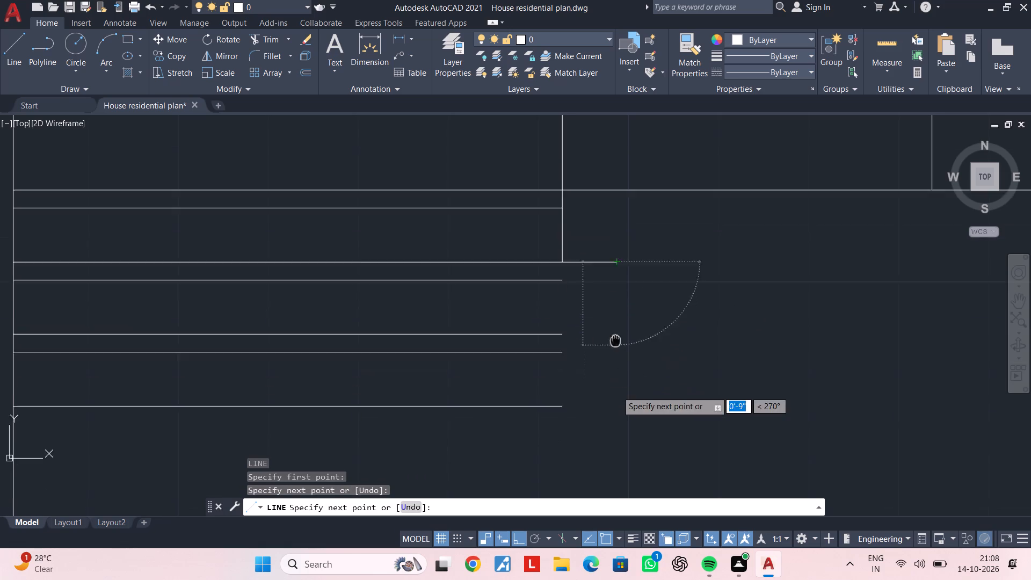
pyautogui.moveTo(615, 334); pyautogui.dragTo(613, 308, button='middle')
pyautogui.scroll(-1, 612, 316)
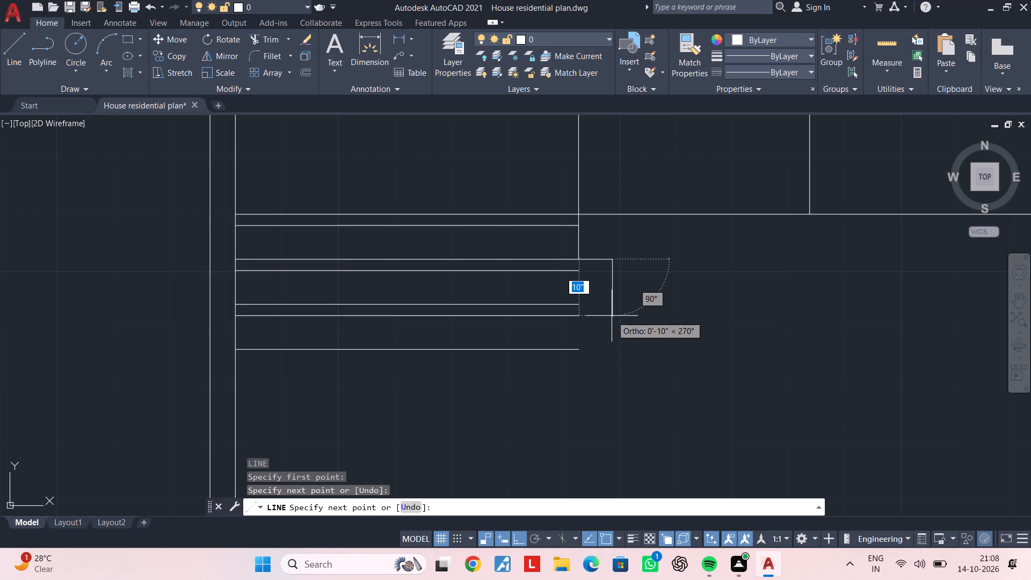
pyautogui.scroll(1, 612, 316)
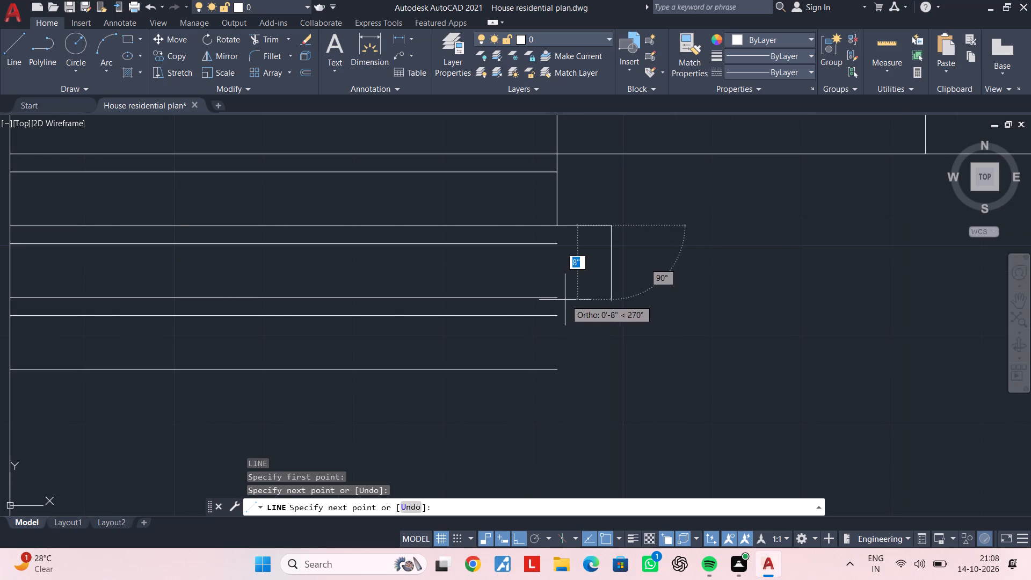
pyautogui.click(612, 299)
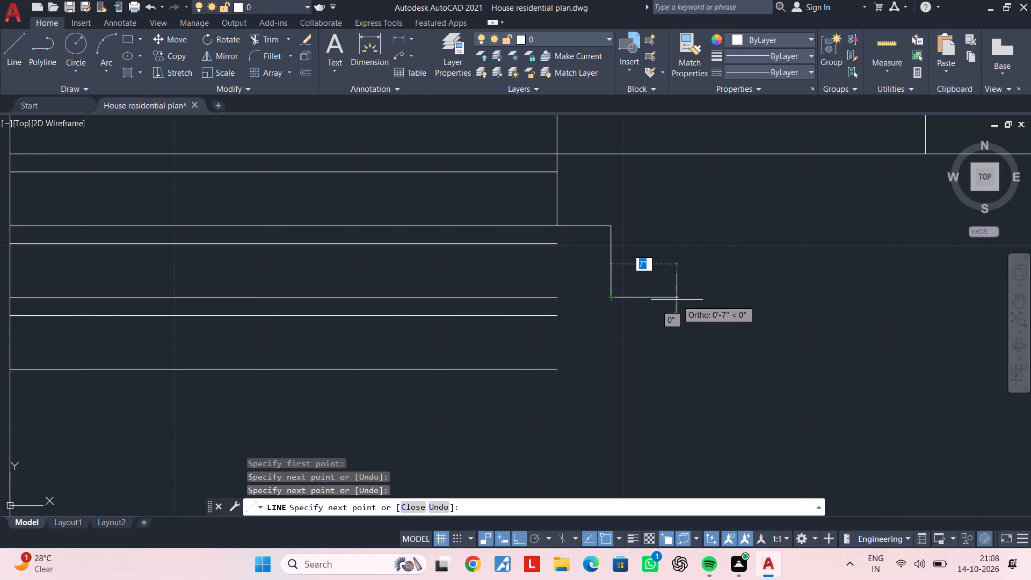
pyautogui.click(664, 300)
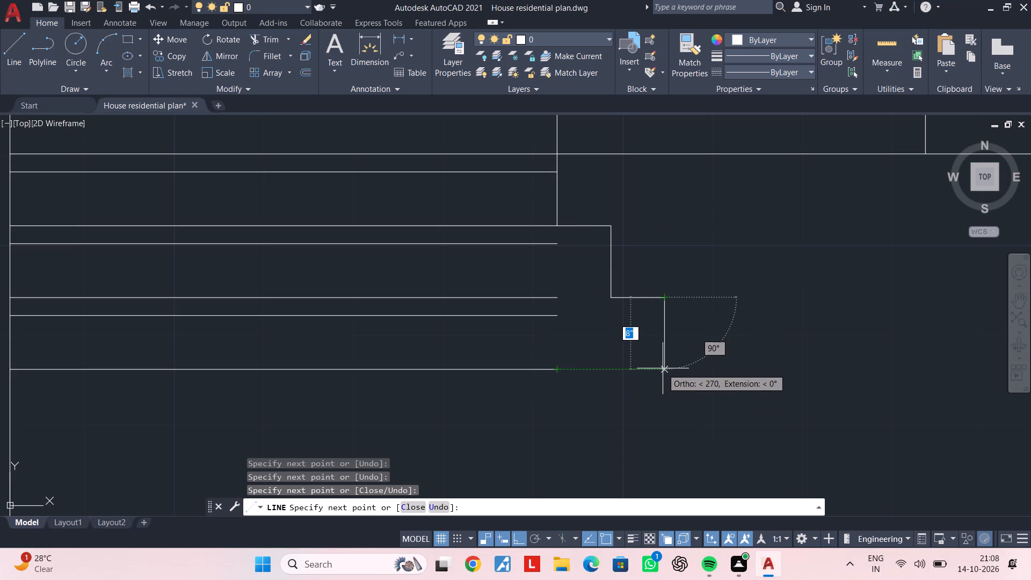
pyautogui.click(665, 368)
pyautogui.press('Escape')
pyautogui.press('Escape')
pyautogui.press('Escape')
pyautogui.moveTo(603, 374); pyautogui.dragTo(649, 416, button='middle')
pyautogui.scroll(-1, 623, 391)
pyautogui.press('Escape')
pyautogui.press('Escape')
pyautogui.press('Escape')
pyautogui.press('Escape')
pyautogui.press('Escape')
pyautogui.press('Escape')
# Extend the four remaining short horizontal step lines to the right to meet the new stepped outline.
pyautogui.scroll(2, 604, 348)
pyautogui.moveTo(620, 343); pyautogui.dragTo(600, 367, button='middle')
pyautogui.press('Escape')
pyautogui.press('Escape')
pyautogui.write('EX')
pyautogui.press('space')
pyautogui.click(606, 335)
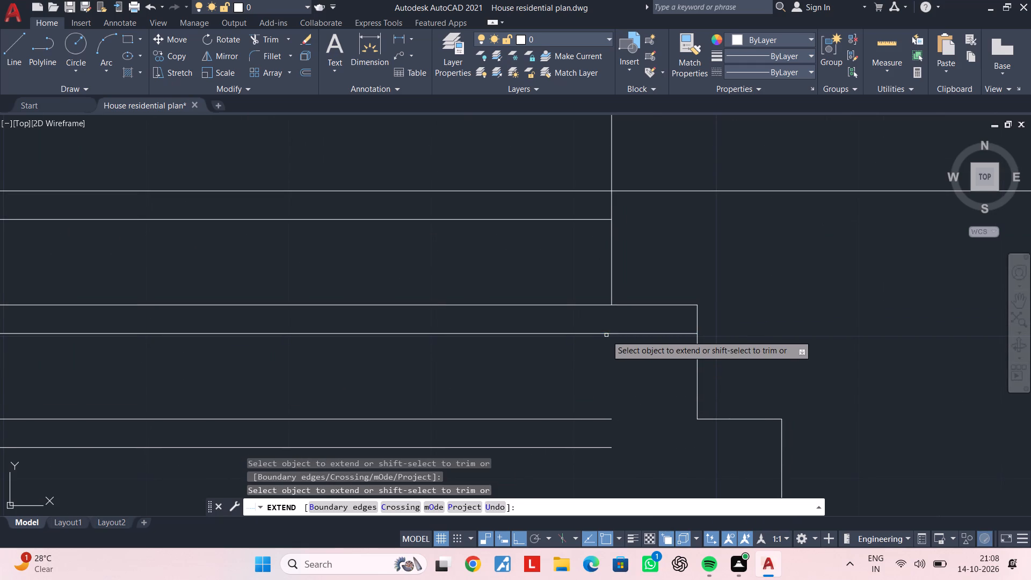
pyautogui.moveTo(615, 386); pyautogui.dragTo(618, 324, button='middle')
pyautogui.click(608, 356)
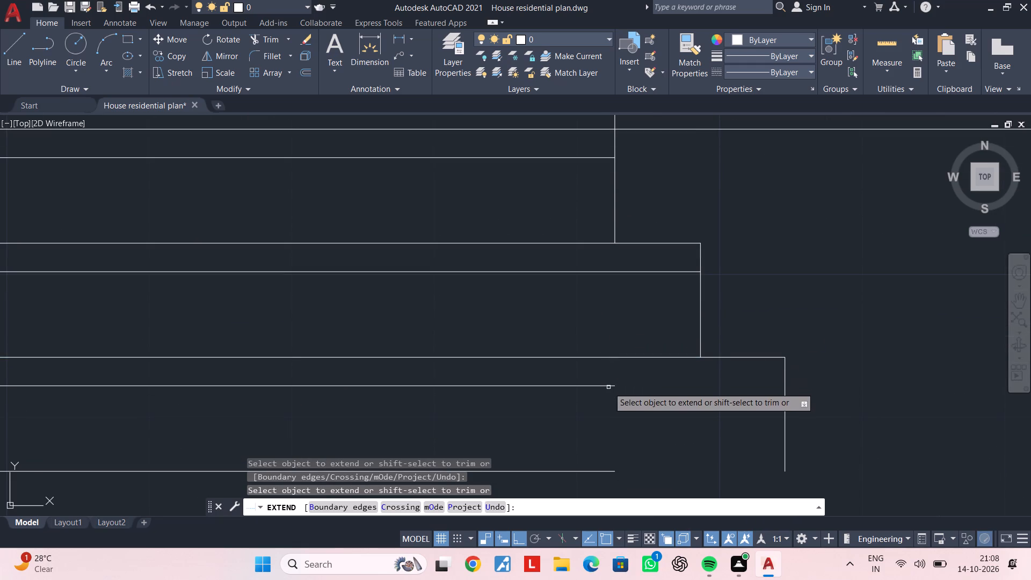
pyautogui.click(608, 385)
pyautogui.scroll(-2, 639, 417)
pyautogui.moveTo(640, 413); pyautogui.dragTo(640, 355, button='middle')
pyautogui.scroll(1, 628, 398)
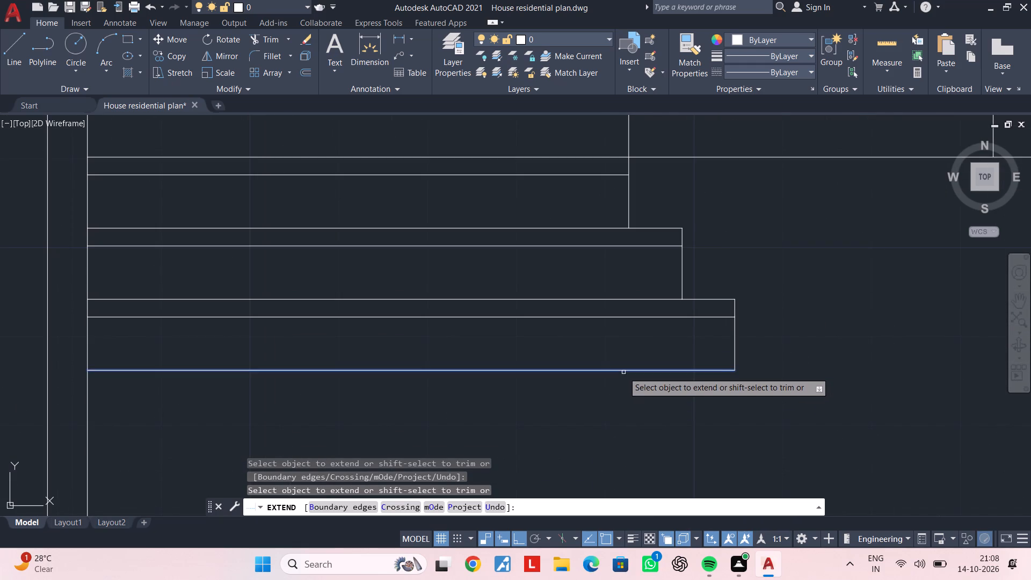
pyautogui.click(623, 372)
pyautogui.press('Escape')
pyautogui.scroll(-2, 623, 372)
pyautogui.moveTo(631, 376); pyautogui.dragTo(667, 392, button='middle')
pyautogui.press('Escape')
pyautogui.press('Escape')
pyautogui.press('Escape')
pyautogui.press('Escape')
pyautogui.press('Escape')
pyautogui.press('Escape')
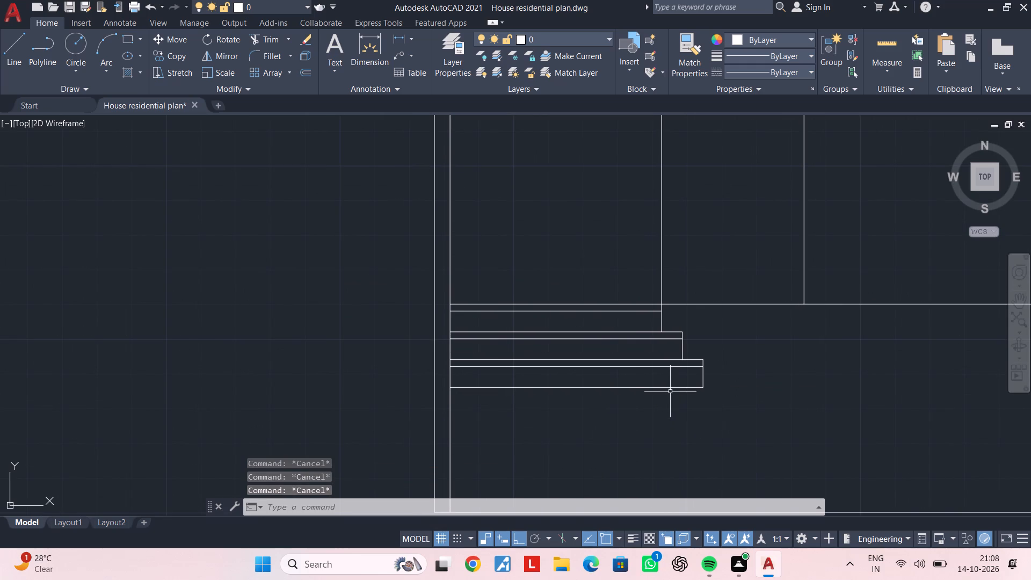
pyautogui.press('Escape')
# Delete the horizontal line just below the elevation's full-width upper line, starting at the fourth vertical line from the left.
pyautogui.moveTo(662, 373); pyautogui.dragTo(663, 396, button='middle')
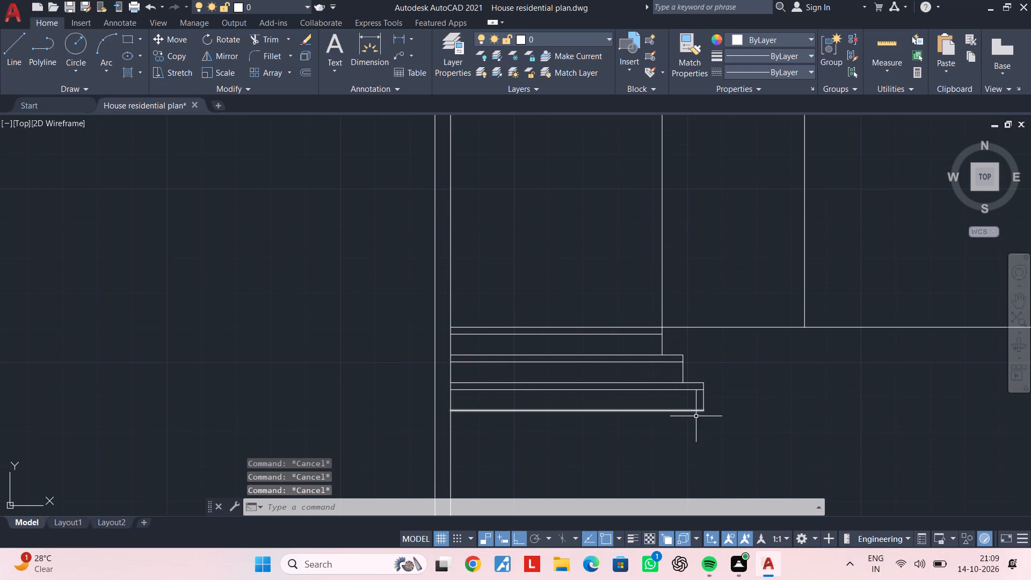
pyautogui.scroll(2, 717, 411)
pyautogui.moveTo(674, 397); pyautogui.dragTo(736, 394, button='middle')
pyautogui.moveTo(717, 392); pyautogui.dragTo(832, 392, button='middle')
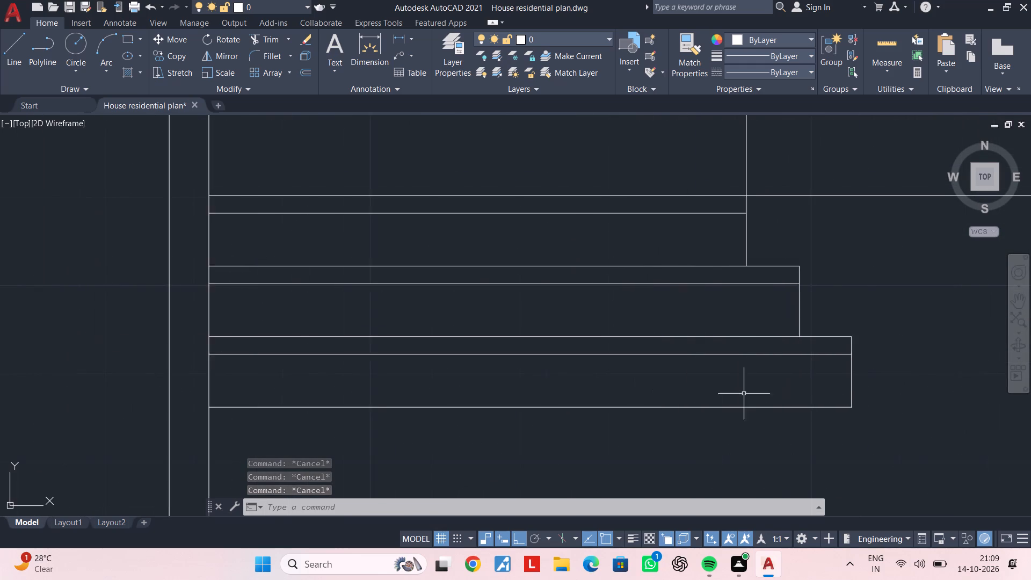
pyautogui.scroll(-2, 657, 390)
pyautogui.moveTo(681, 392); pyautogui.dragTo(755, 392, button='middle')
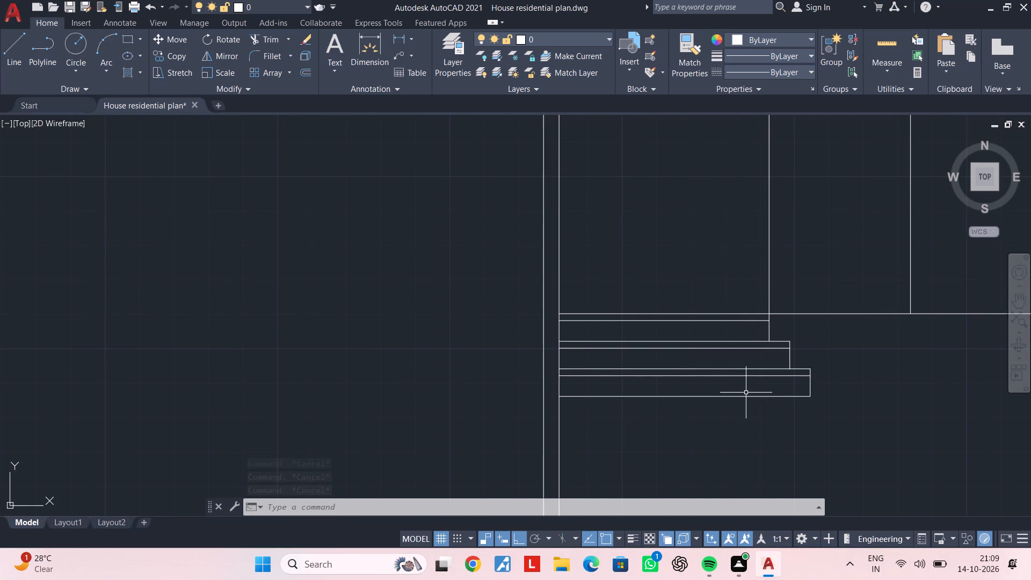
pyautogui.moveTo(755, 388); pyautogui.dragTo(684, 466, button='middle')
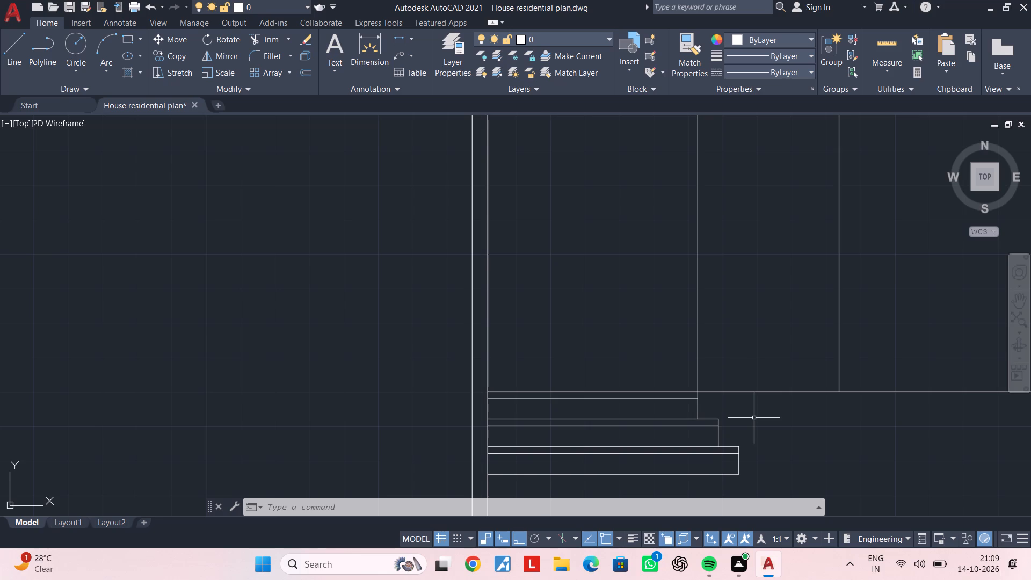
pyautogui.moveTo(745, 416); pyautogui.dragTo(574, 416, button='middle')
pyautogui.moveTo(604, 407); pyautogui.dragTo(702, 429, button='middle')
pyautogui.moveTo(676, 380); pyautogui.dragTo(680, 461, button='middle')
pyautogui.scroll(-2, 680, 438)
pyautogui.moveTo(688, 361); pyautogui.dragTo(691, 415, button='middle')
pyautogui.scroll(3, 691, 415)
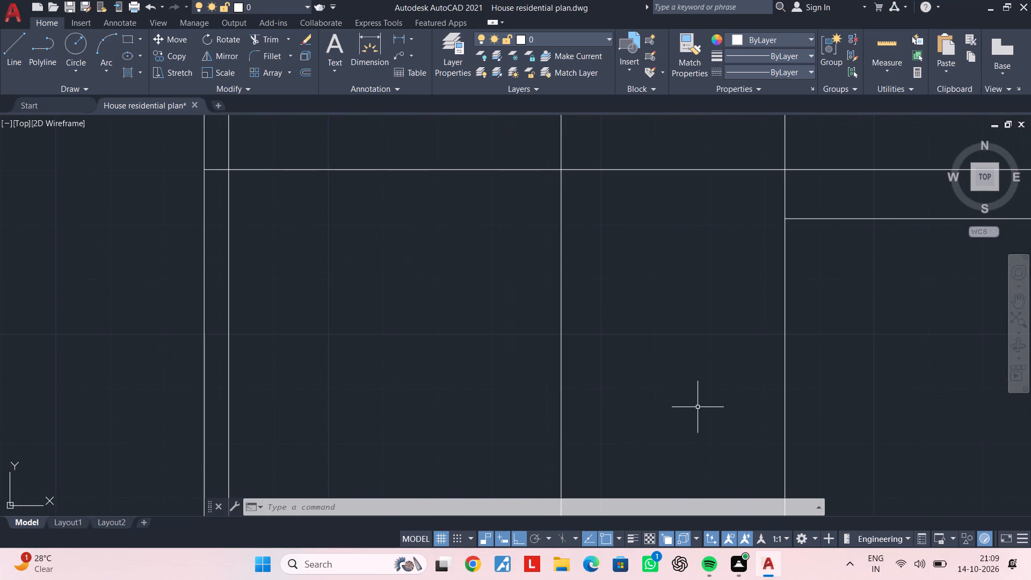
pyautogui.moveTo(699, 407); pyautogui.dragTo(648, 426, button='middle')
pyautogui.scroll(-1, 646, 426)
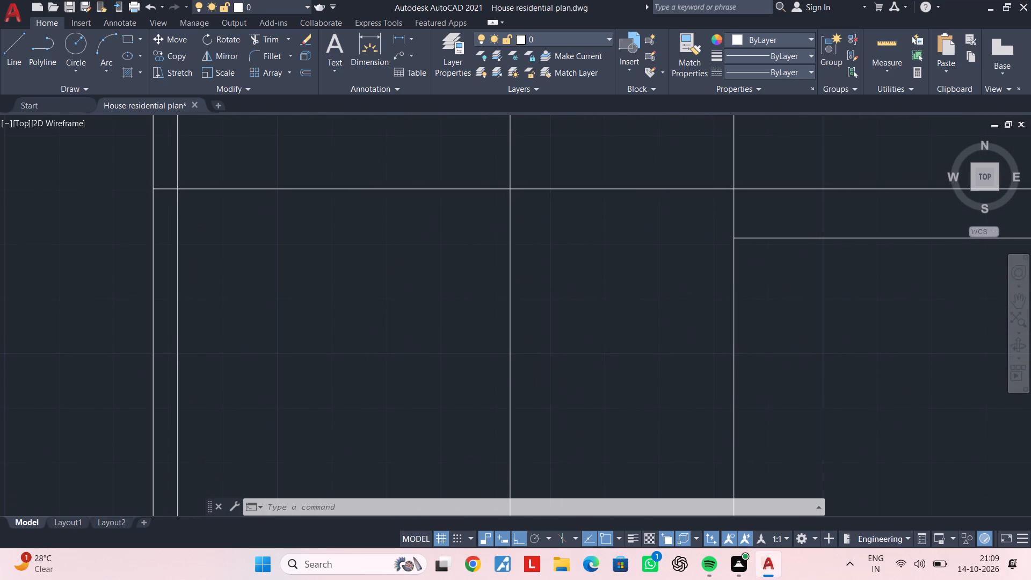
pyautogui.moveTo(646, 426); pyautogui.dragTo(509, 423, button='middle')
pyautogui.click(716, 370)
pyautogui.click(679, 295)
pyautogui.press('Delete')
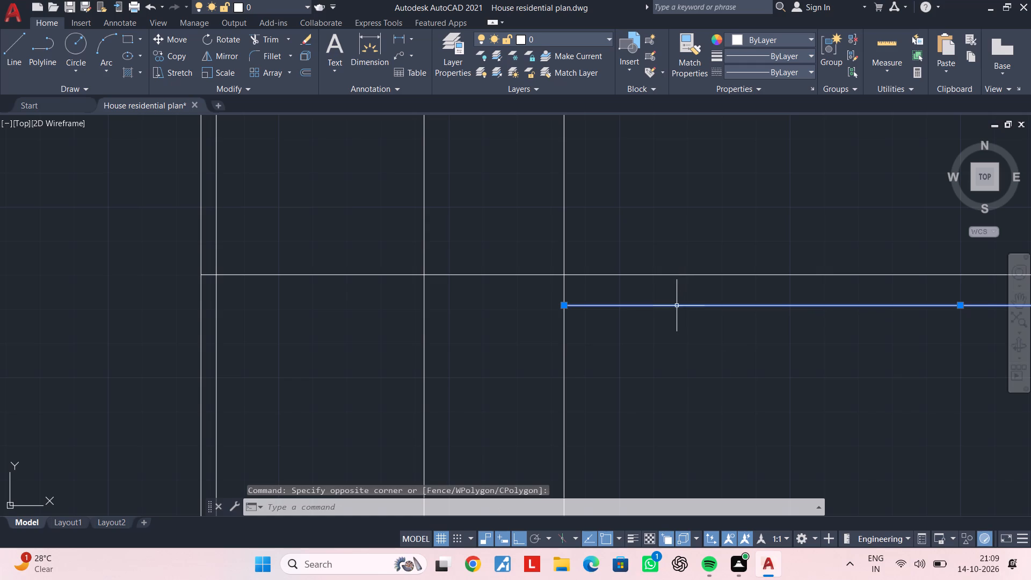
pyautogui.moveTo(492, 345); pyautogui.dragTo(716, 344, button='middle')
pyautogui.press('Escape')
pyautogui.press('Escape')
pyautogui.press('Escape')
pyautogui.press('Escape')
pyautogui.press('Escape')
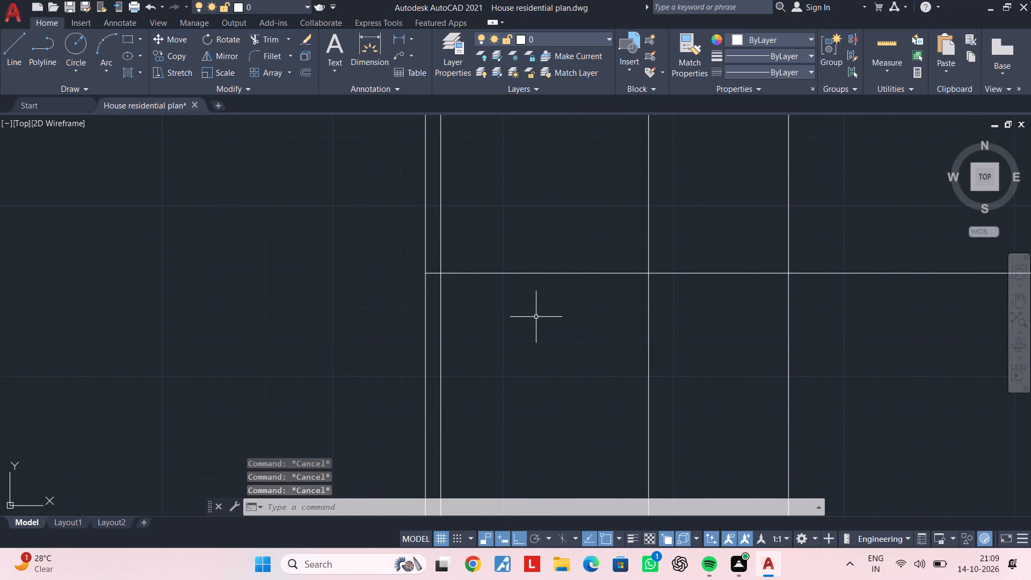
pyautogui.press('Escape')
pyautogui.press('Escape')
# Offset the full-width horizontal line above the steps 3' downward.
pyautogui.write('OF')
pyautogui.press('space')
pyautogui.write("3'")
pyautogui.press('Return')
pyautogui.click(589, 271)
pyautogui.click(587, 338)
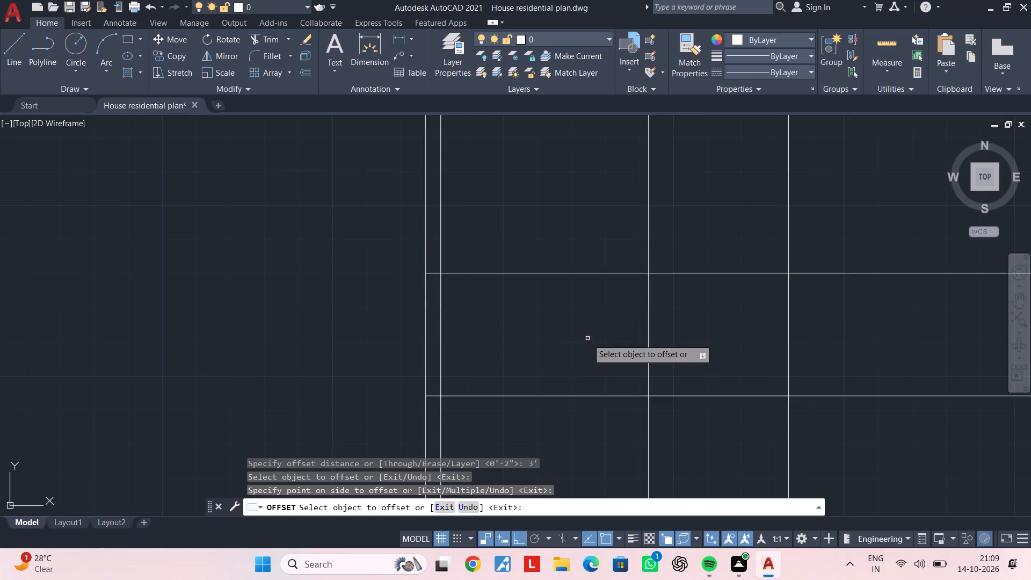
pyautogui.scroll(-2, 597, 346)
pyautogui.moveTo(597, 346); pyautogui.dragTo(600, 305, button='middle')
pyautogui.scroll(2, 600, 333)
pyautogui.moveTo(592, 361); pyautogui.dragTo(613, 255, button='middle')
pyautogui.scroll(-2, 612, 272)
pyautogui.moveTo(612, 274); pyautogui.dragTo(597, 306, button='middle')
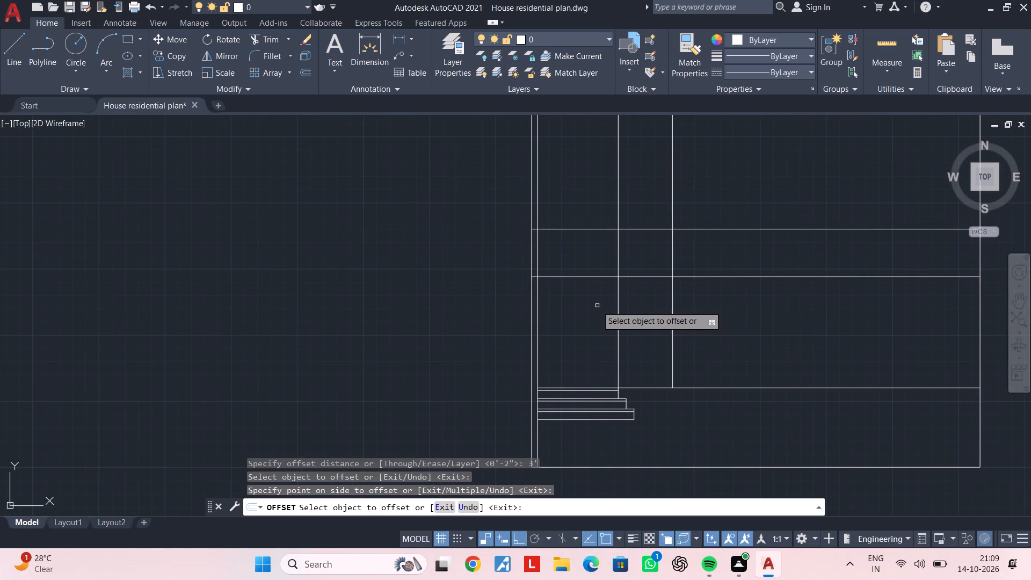
pyautogui.scroll(1, 583, 296)
pyautogui.moveTo(588, 295); pyautogui.dragTo(556, 352, button='middle')
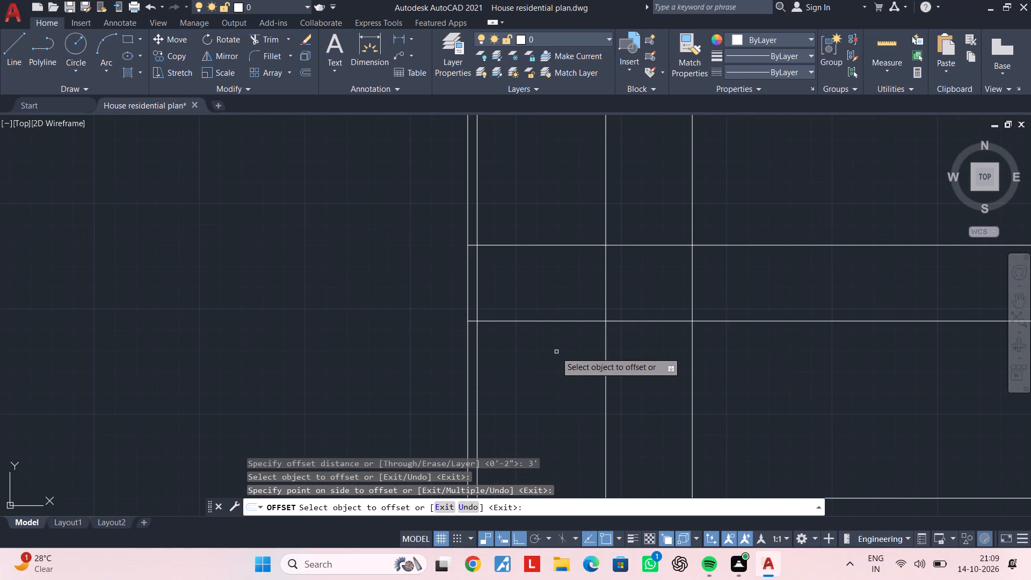
pyautogui.press('Escape')
pyautogui.press('Escape')
pyautogui.press('Escape')
pyautogui.press('Escape')
pyautogui.press('Escape')
pyautogui.press('Escape')
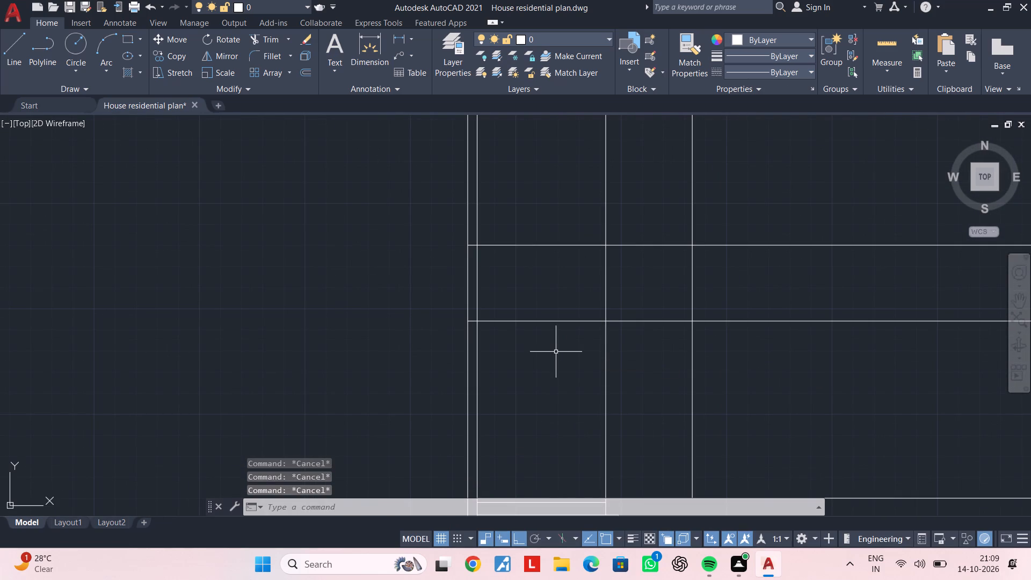
pyautogui.press('Escape')
pyautogui.press('Escape')
pyautogui.press('Escape')
# Trim the left end of the new offset line between the two left vertical lines.
pyautogui.write('TR')
pyautogui.press('space')
pyautogui.scroll(1, 482, 327)
pyautogui.click(464, 318)
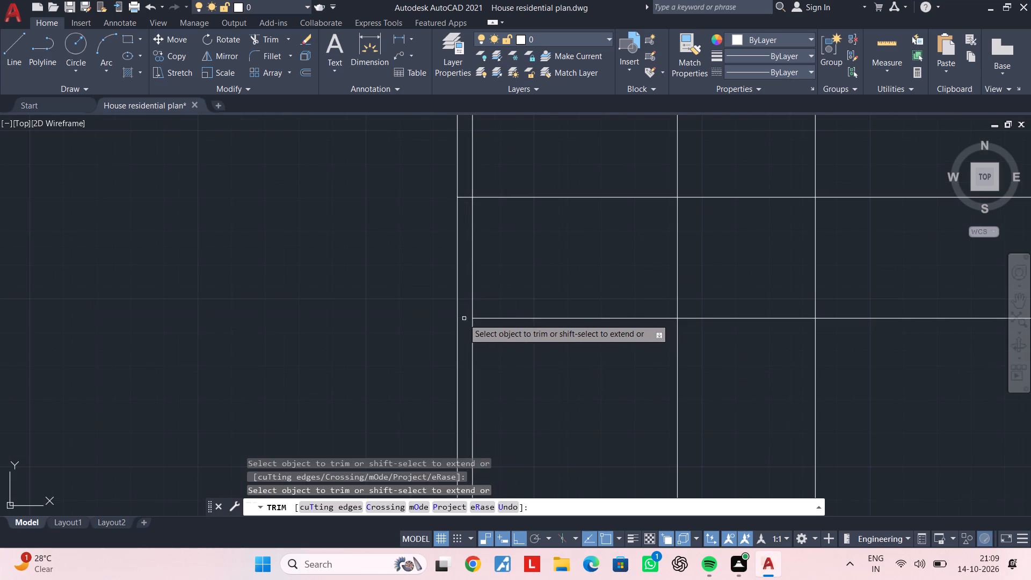
pyautogui.press('Escape')
pyautogui.press('Escape')
pyautogui.moveTo(549, 338); pyautogui.dragTo(518, 342, button='middle')
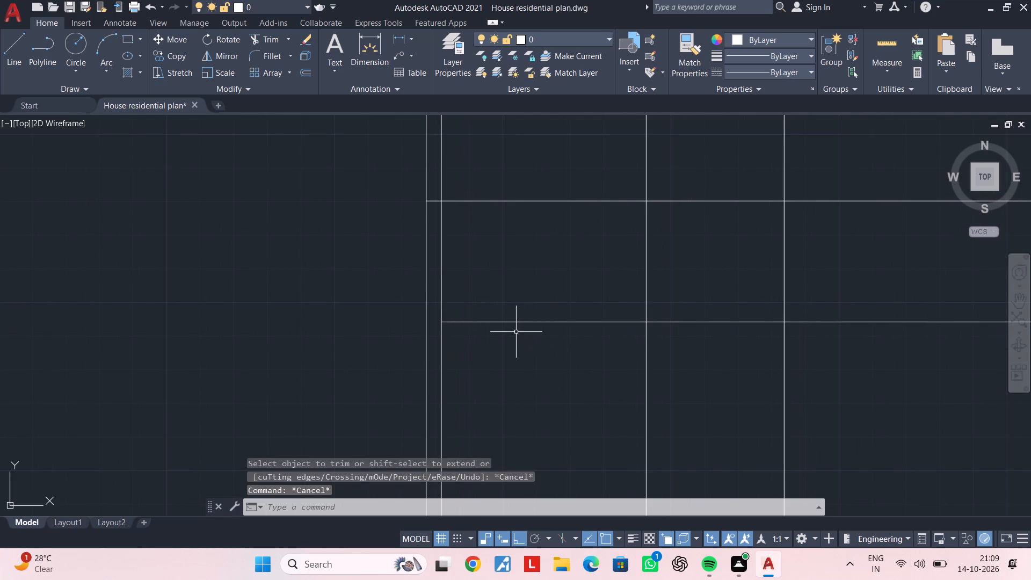
# Trim the third vertical line from the left between the two horizontal level lines above the steps.
pyautogui.scroll(-1, 583, 331)
pyautogui.moveTo(585, 331); pyautogui.dragTo(506, 329, button='middle')
pyautogui.press('Escape')
pyautogui.press('Escape')
pyautogui.press('Escape')
pyautogui.press('Escape')
pyautogui.press('Escape')
pyautogui.press('Escape')
pyautogui.press('Escape')
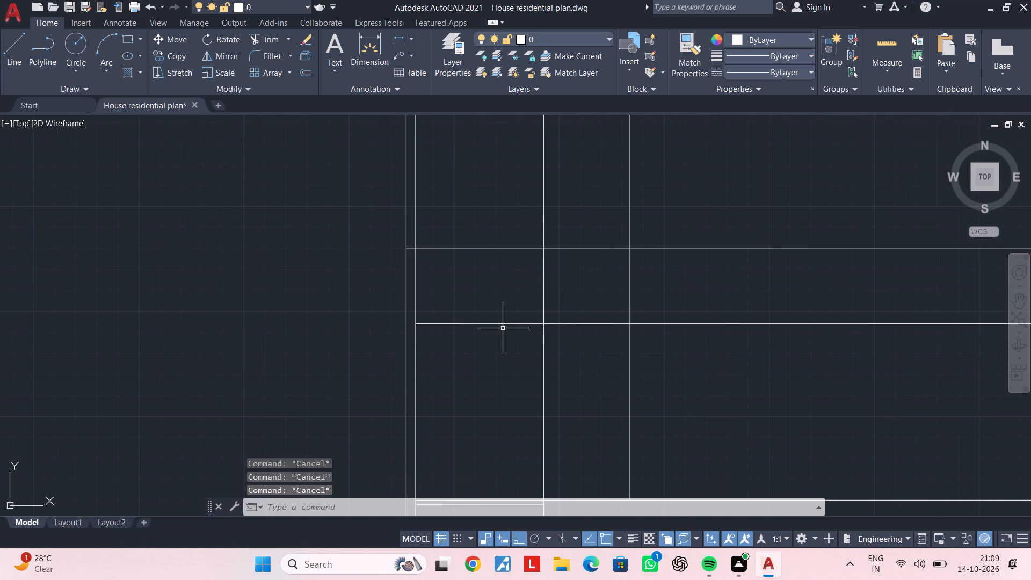
pyautogui.moveTo(568, 343); pyautogui.dragTo(582, 269, button='middle')
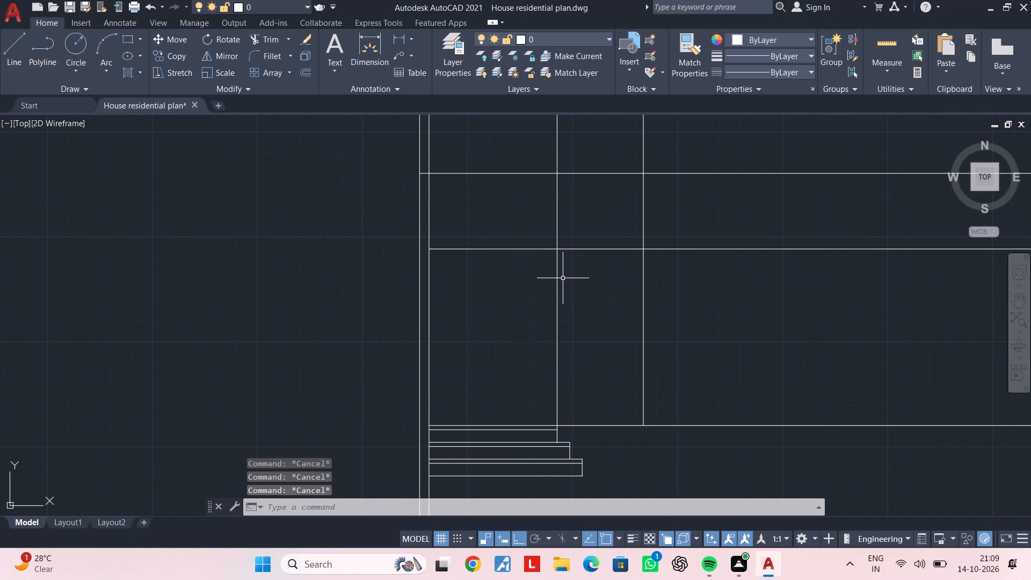
pyautogui.moveTo(563, 279); pyautogui.dragTo(561, 313, button='middle')
pyautogui.middleClick(544, 301)
pyautogui.press('Escape')
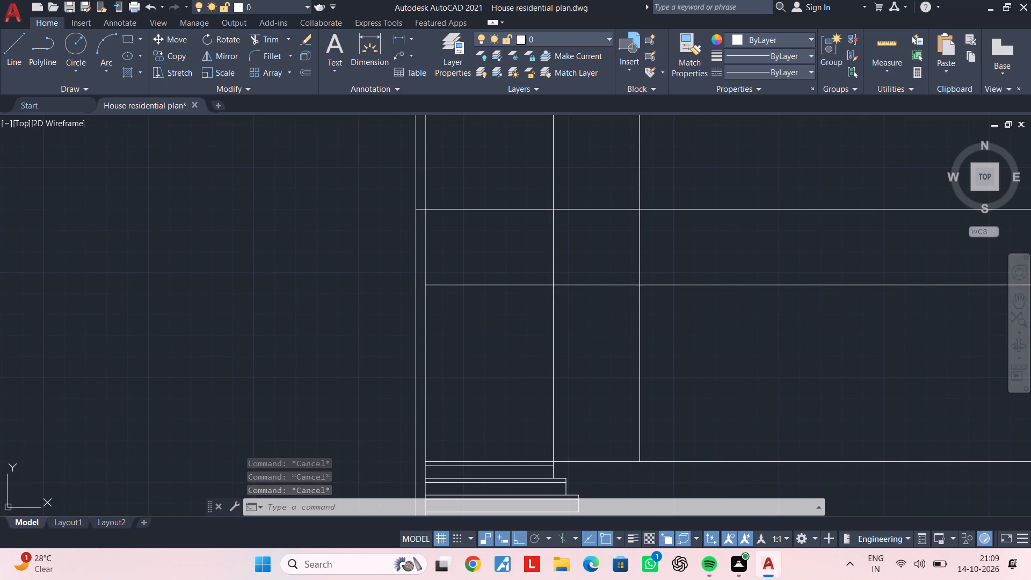
pyautogui.press('t')
pyautogui.press('r')
pyautogui.press('space')
pyautogui.click(578, 260)
pyautogui.click(543, 263)
pyautogui.press('Escape')
pyautogui.press('Escape')
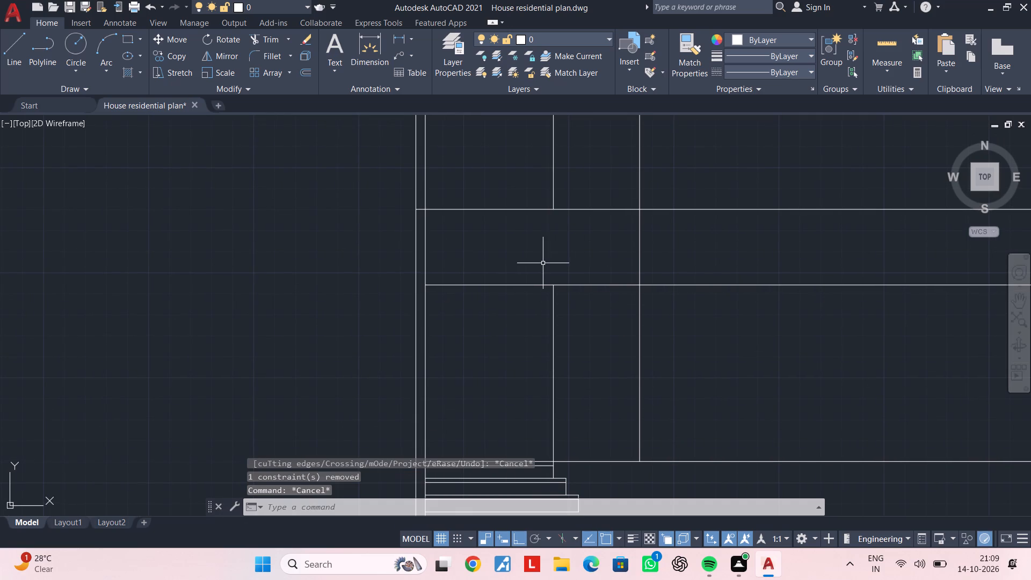
# Draw a vertical line joining the two level lines, a little left of the trimmed third vertical line.
pyautogui.press('l')
pyautogui.press('space')
pyautogui.scroll(1, 533, 227)
pyautogui.click(519, 201)
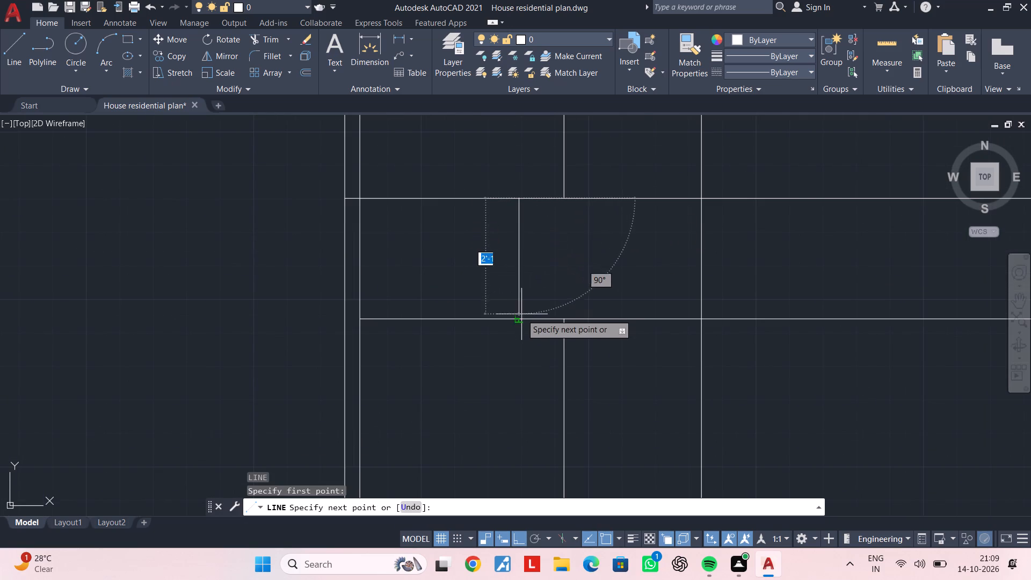
pyautogui.click(521, 318)
pyautogui.press('Escape')
pyautogui.press('Escape')
pyautogui.moveTo(481, 318); pyautogui.dragTo(585, 329, button='middle')
pyautogui.press('Escape')
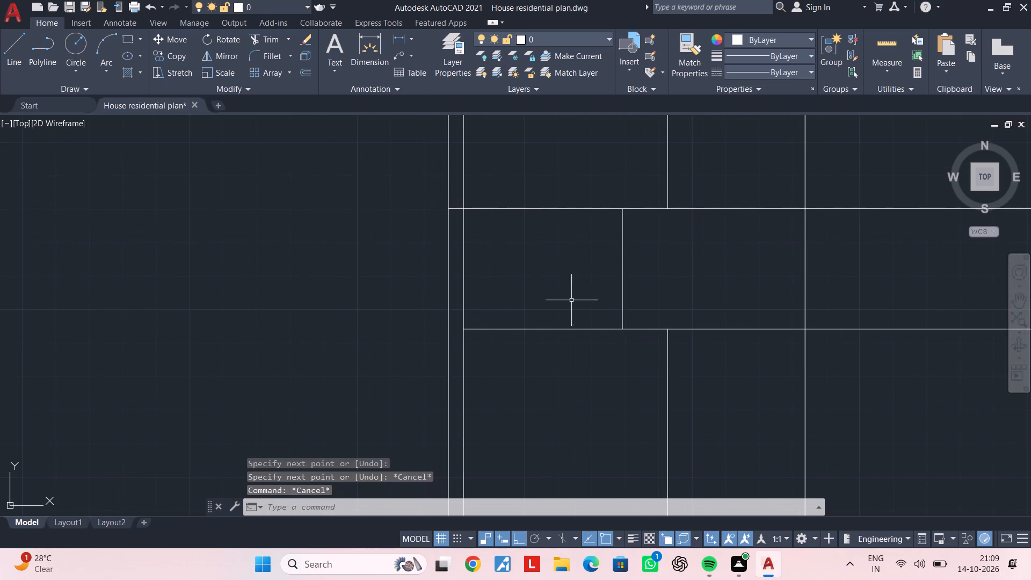
pyautogui.press('Escape')
pyautogui.press('Escape')
pyautogui.press('Escape')
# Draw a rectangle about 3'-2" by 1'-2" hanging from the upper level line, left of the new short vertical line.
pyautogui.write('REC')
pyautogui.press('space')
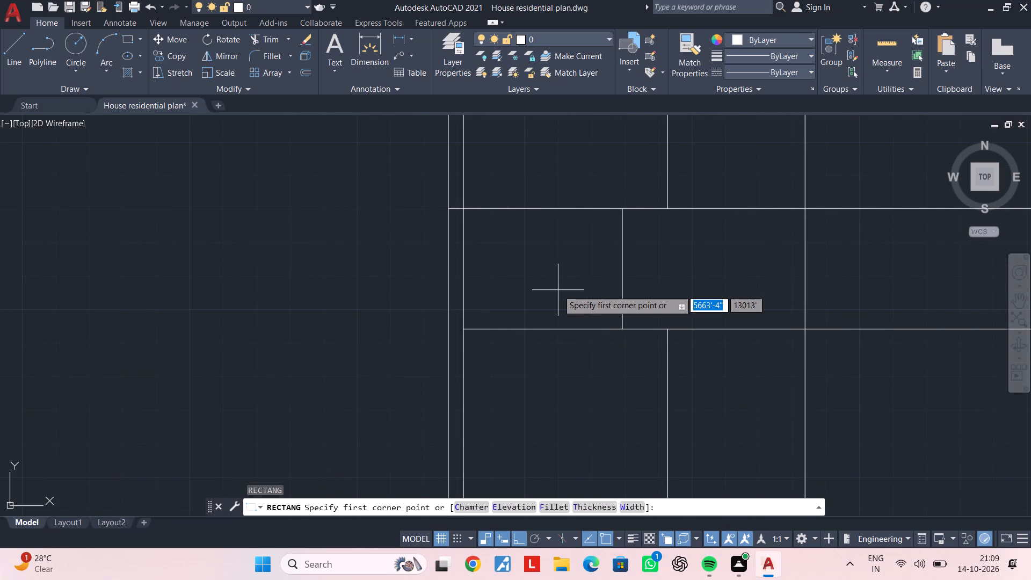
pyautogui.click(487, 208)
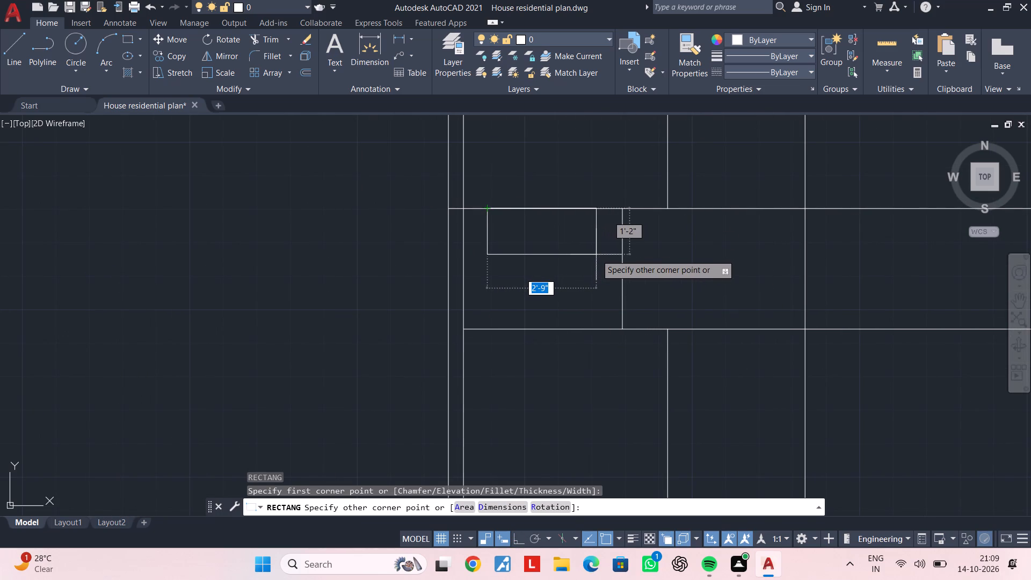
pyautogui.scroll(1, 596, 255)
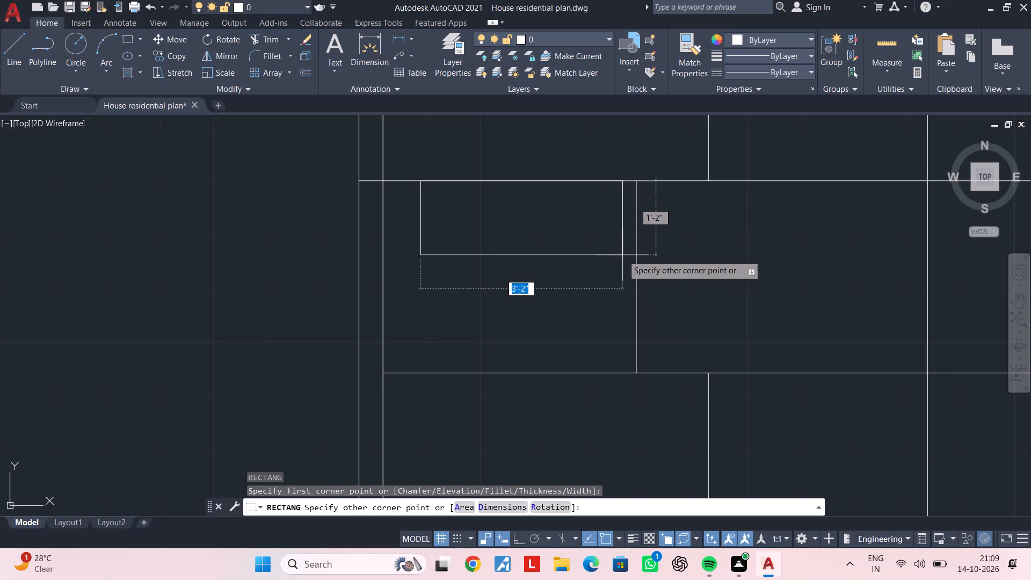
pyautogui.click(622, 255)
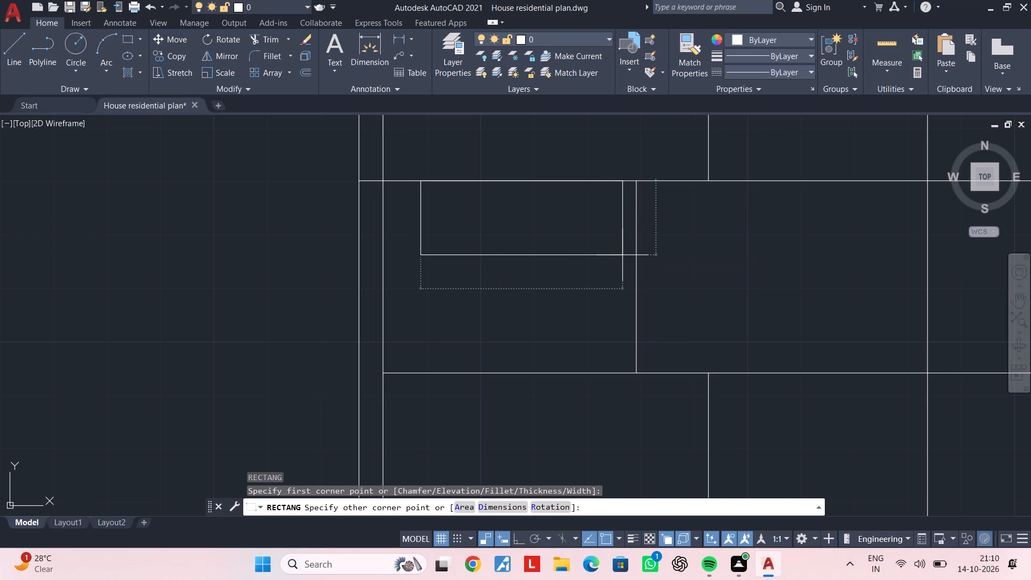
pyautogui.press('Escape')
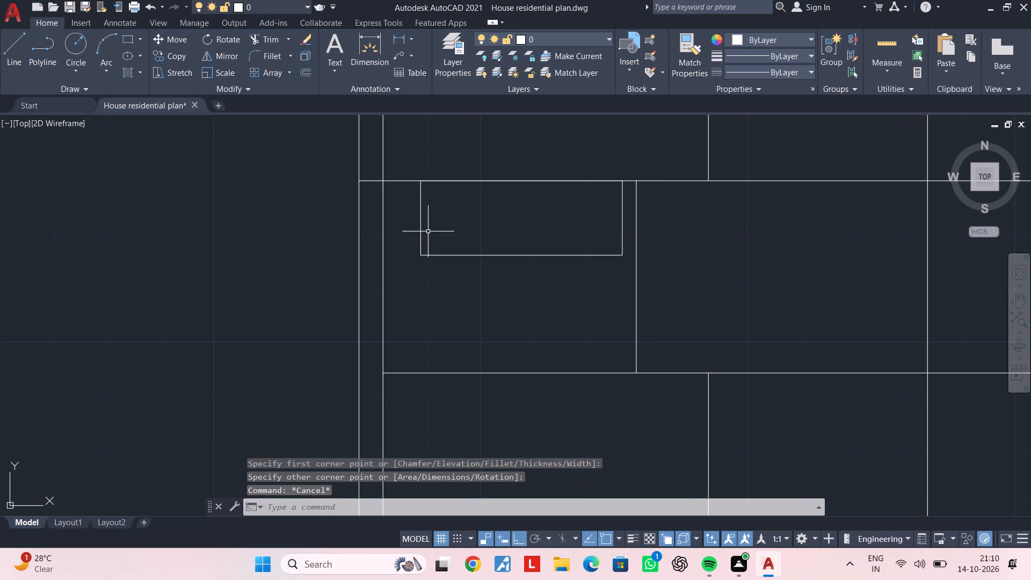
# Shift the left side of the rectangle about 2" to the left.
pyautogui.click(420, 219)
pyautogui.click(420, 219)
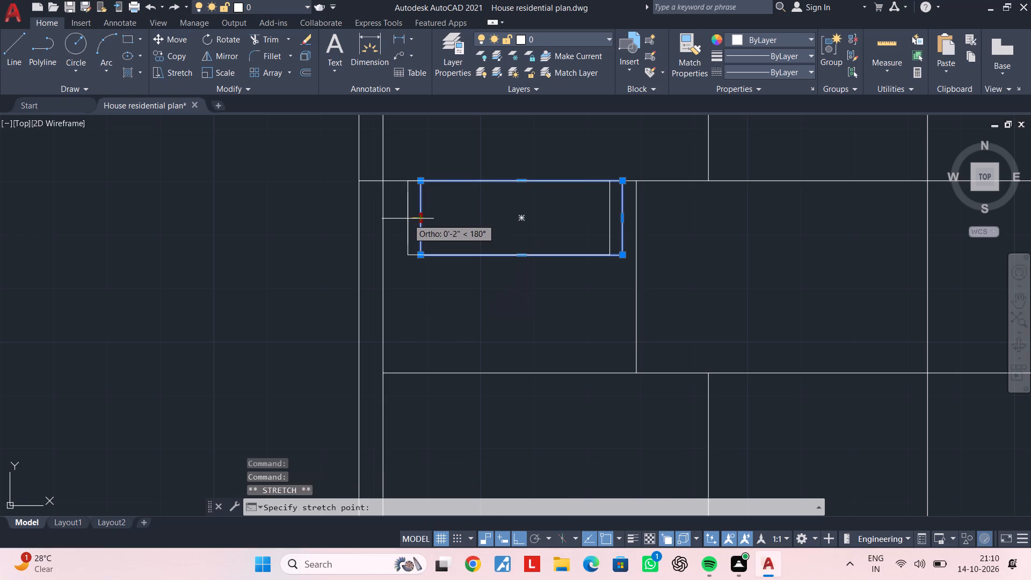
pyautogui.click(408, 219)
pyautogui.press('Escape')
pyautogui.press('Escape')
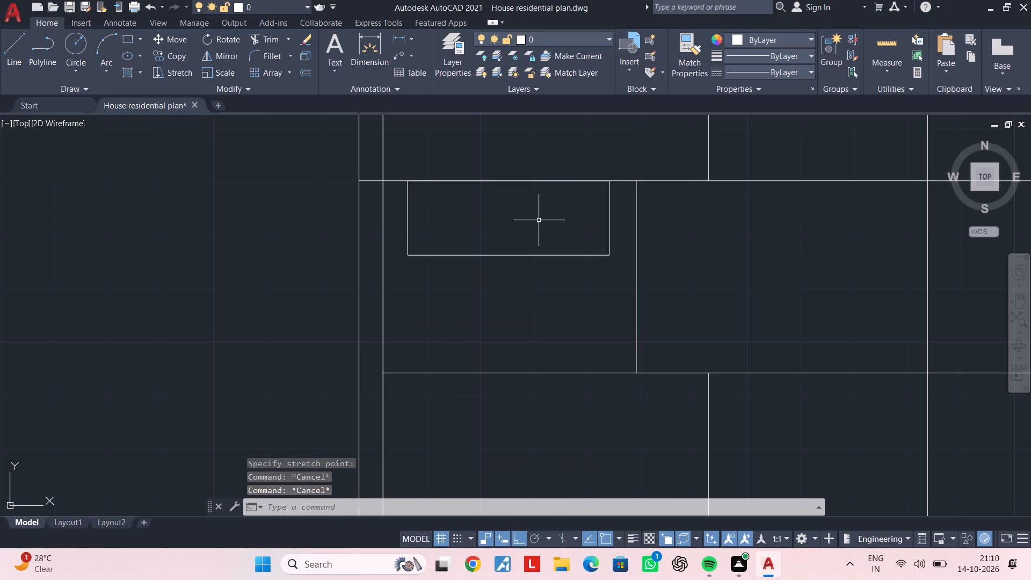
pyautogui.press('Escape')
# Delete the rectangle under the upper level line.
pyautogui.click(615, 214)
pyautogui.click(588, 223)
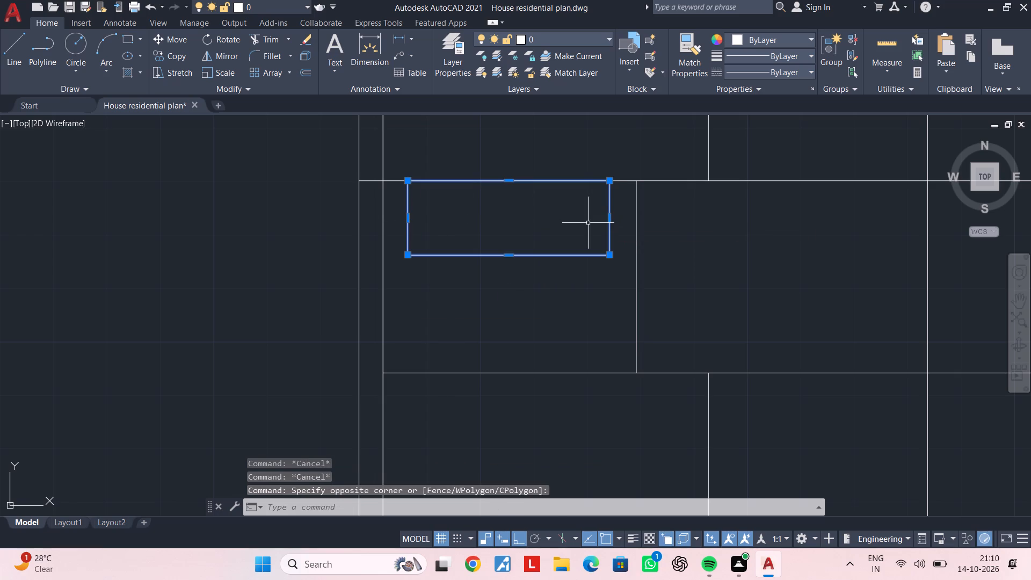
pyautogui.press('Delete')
# Draw a rectangle about 3'-6" by 1'-6" down from the upper level line, between the second vertical line and the short vertical line.
pyautogui.press('r')
pyautogui.write('EC')
pyautogui.press('space')
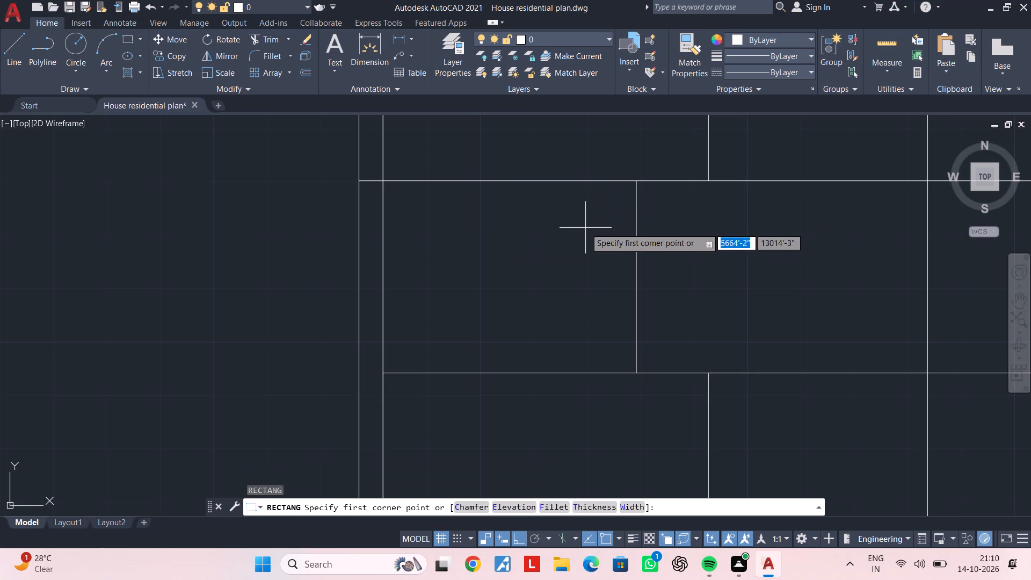
pyautogui.click(406, 183)
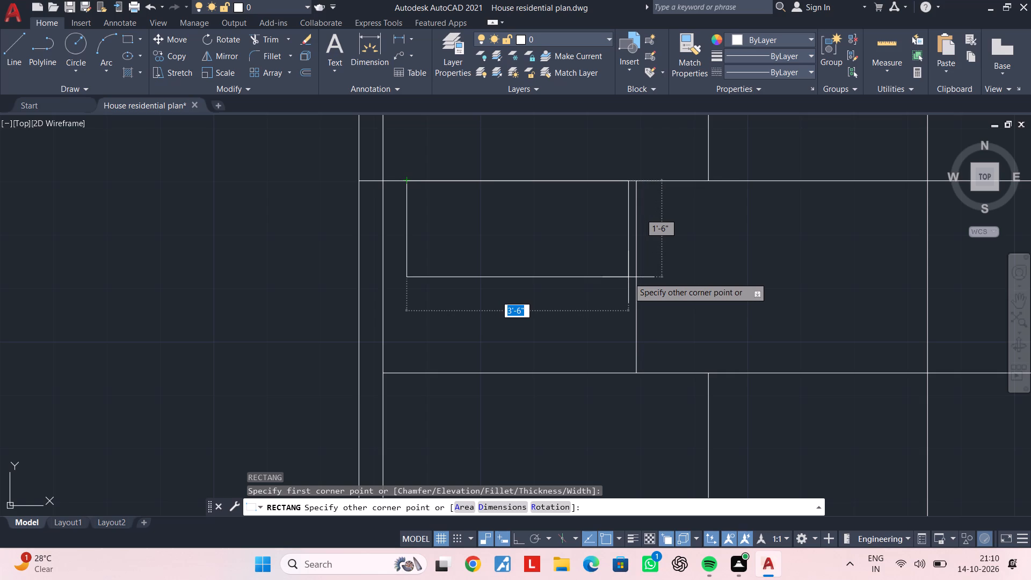
pyautogui.click(628, 277)
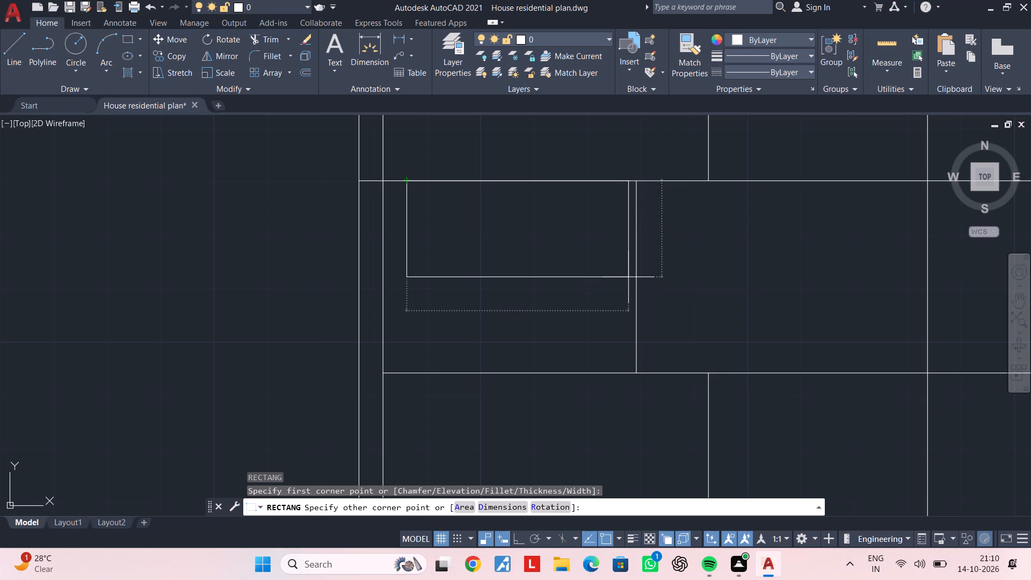
pyautogui.press('Escape')
pyautogui.press('Escape')
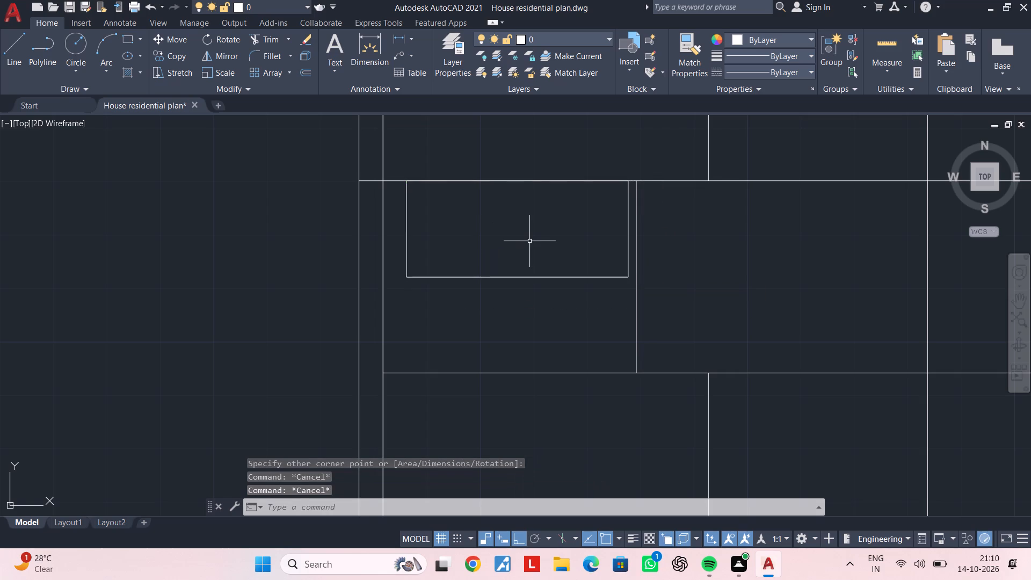
# Offset the rectangle 2" inward.
pyautogui.write('OF')
pyautogui.press('space')
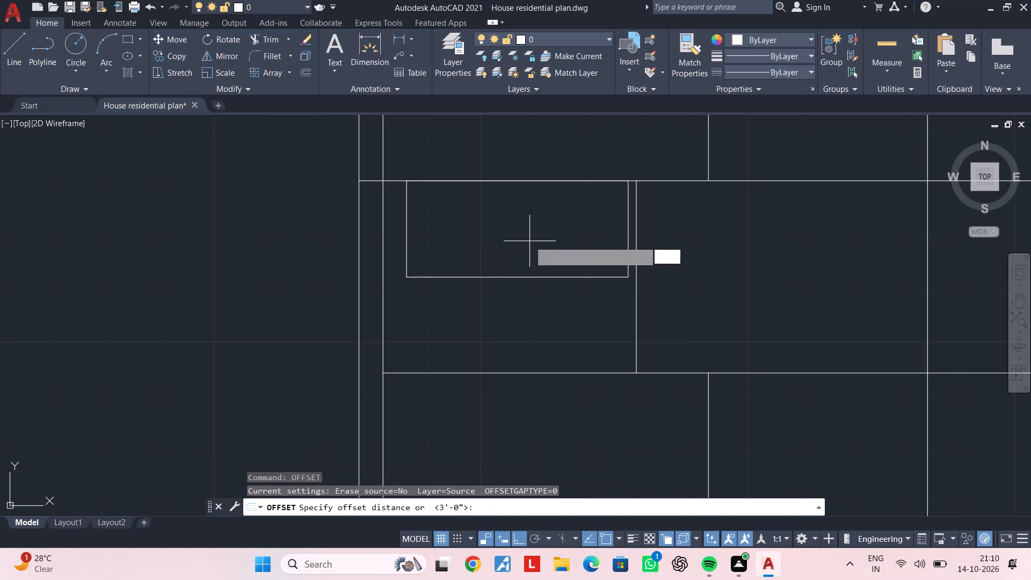
pyautogui.write('2"')
pyautogui.press('Return')
pyautogui.click(561, 276)
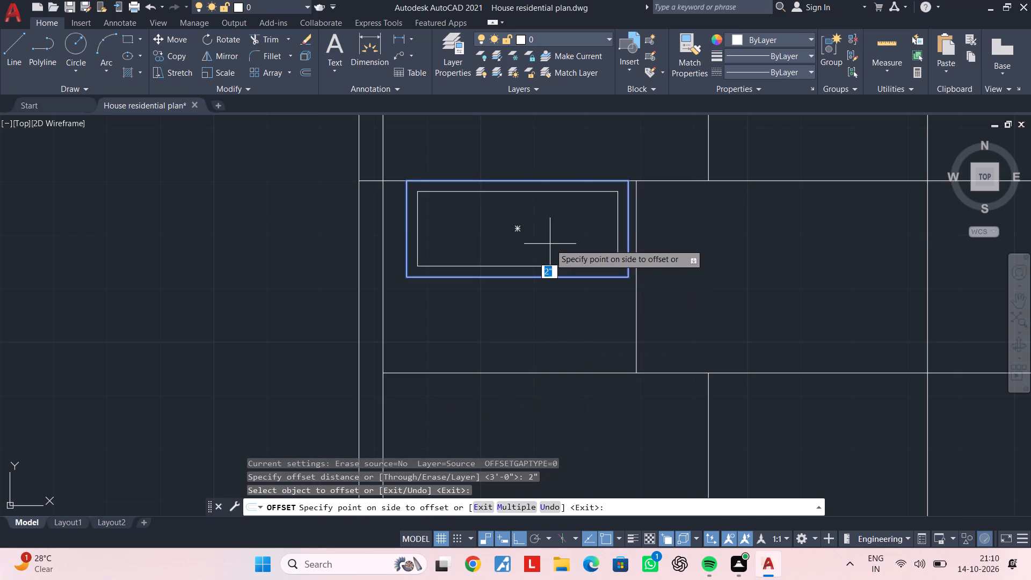
pyautogui.click(544, 235)
pyautogui.press('Escape')
pyautogui.press('Escape')
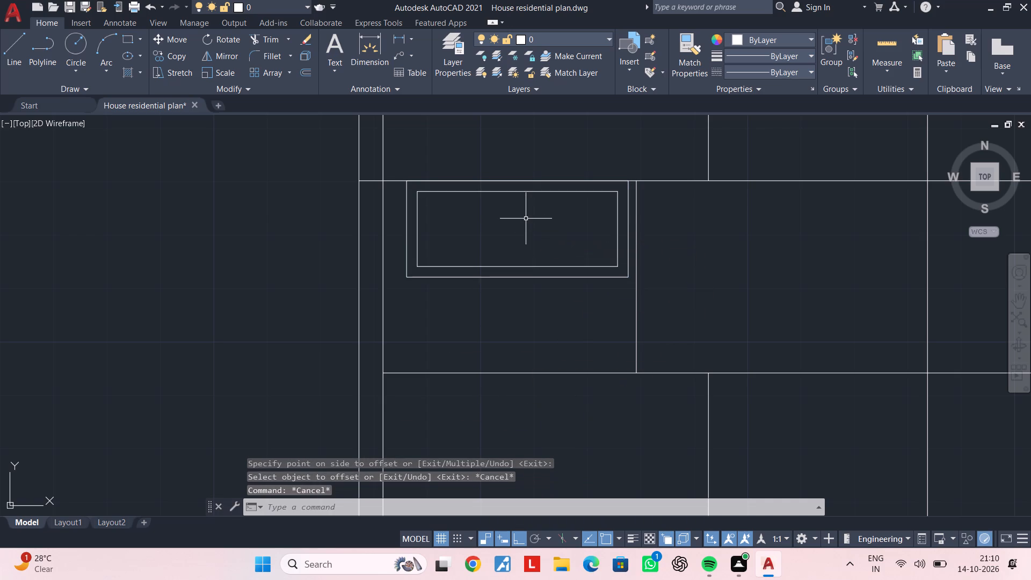
# Explode the inner offset rectangle into separate lines.
pyautogui.write('EX')
pyautogui.press('space')
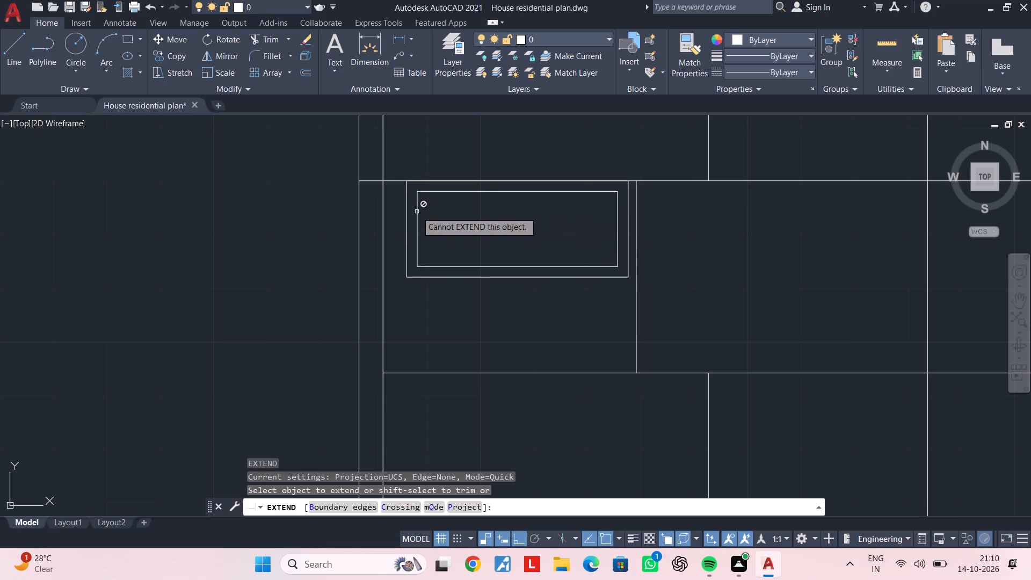
pyautogui.press('Escape')
pyautogui.press('Escape')
pyautogui.click(446, 191)
pyautogui.write('X')
pyautogui.press('space')
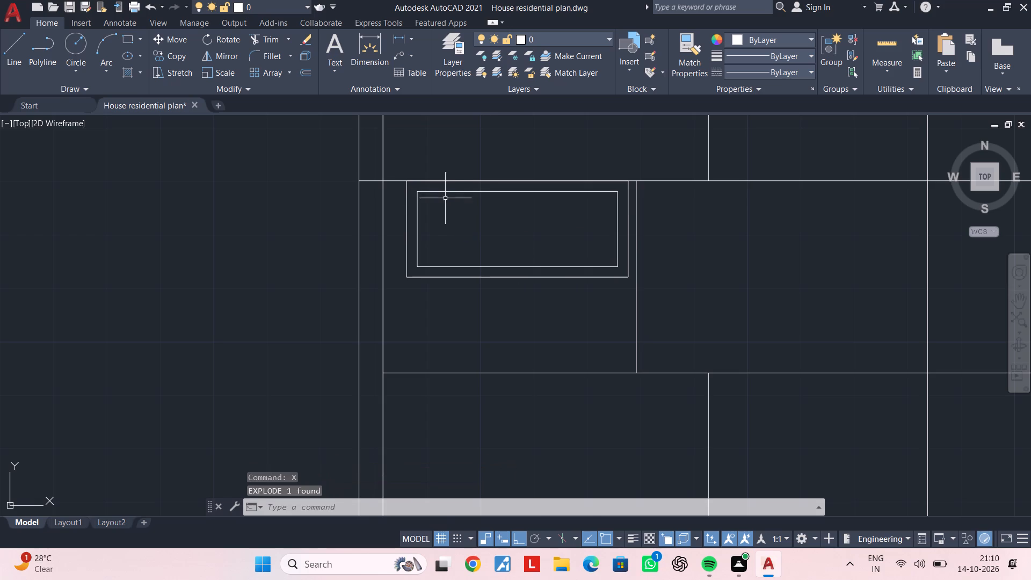
# Extend the two vertical sides of the inner rectangle up to the upper level line.
pyautogui.write('EX')
pyautogui.press('space')
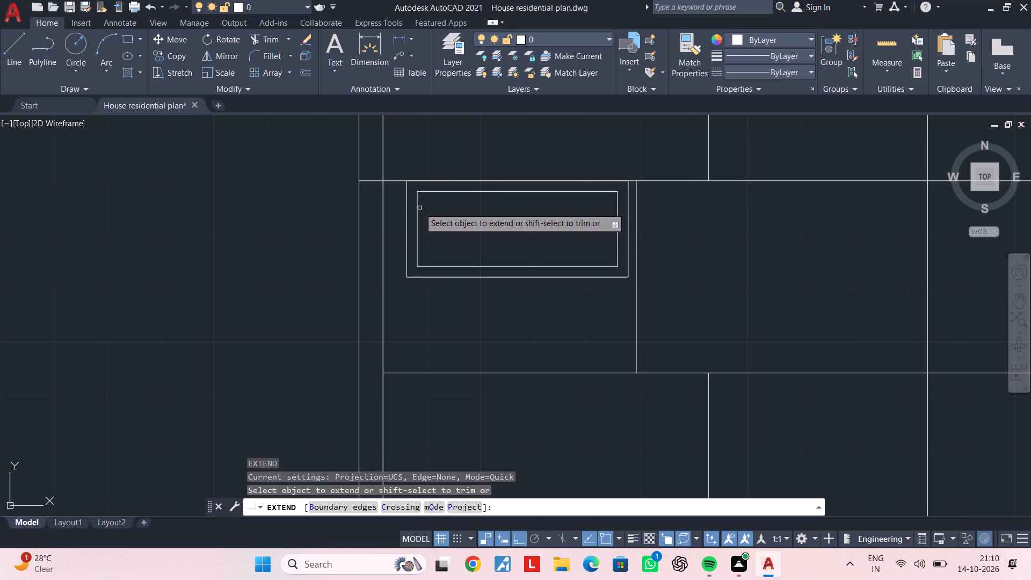
pyautogui.click(418, 208)
pyautogui.click(617, 207)
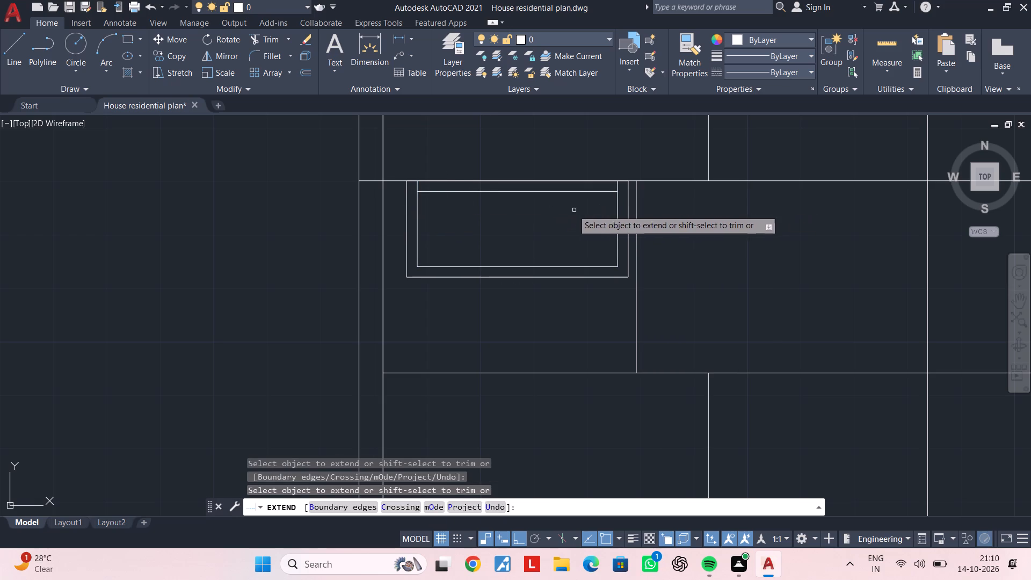
pyautogui.press('Escape')
pyautogui.press('Escape')
# Delete the top edge of the inner rectangle.
pyautogui.click(570, 190)
pyautogui.press('Delete')
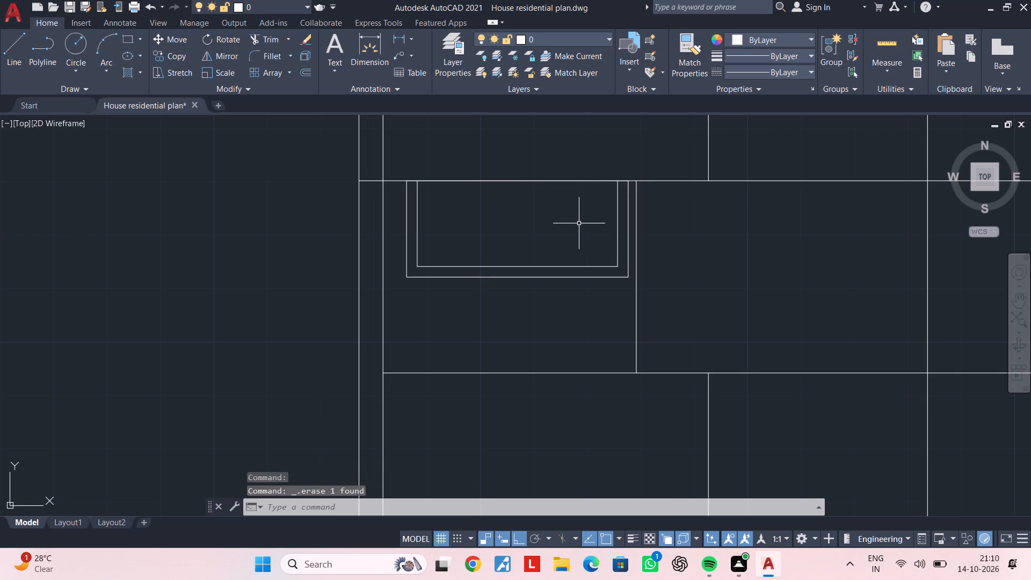
# Review the whole front elevation, from the entrance steps up to the vertical lines projected from the floor plan.
pyautogui.moveTo(579, 225); pyautogui.dragTo(518, 225, button='middle')
pyautogui.press('Escape')
pyautogui.scroll(-1, 513, 224)
pyautogui.moveTo(508, 224); pyautogui.dragTo(441, 230, button='middle')
pyautogui.press('Escape')
pyautogui.moveTo(596, 225); pyautogui.dragTo(496, 231, button='middle')
pyautogui.press('Escape')
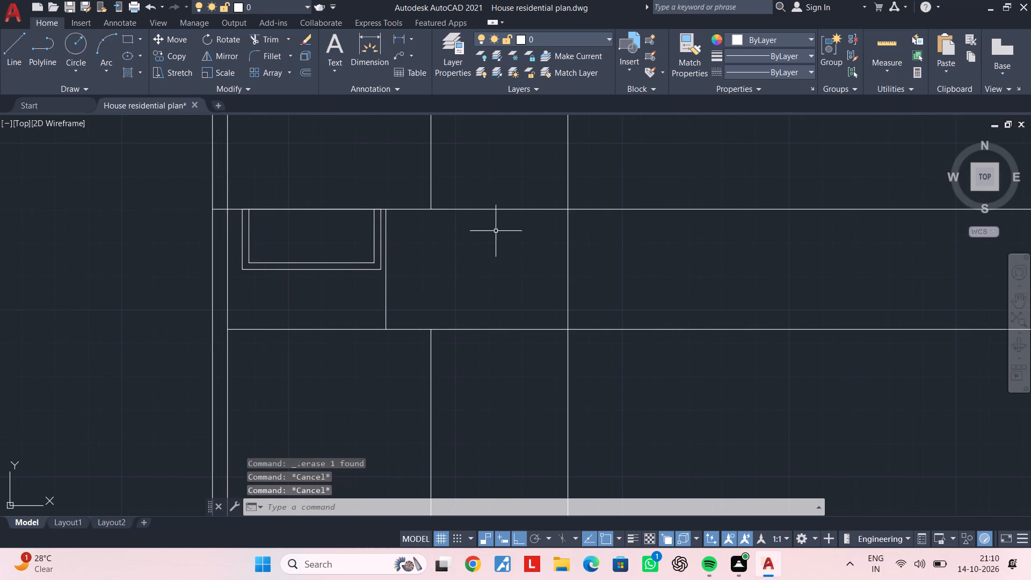
pyautogui.press('Escape')
pyautogui.press('Escape')
pyautogui.moveTo(506, 245); pyautogui.dragTo(500, 227, button='middle')
pyautogui.press('Escape')
pyautogui.scroll(-2, 586, 237)
pyautogui.moveTo(596, 238); pyautogui.dragTo(512, 235, button='middle')
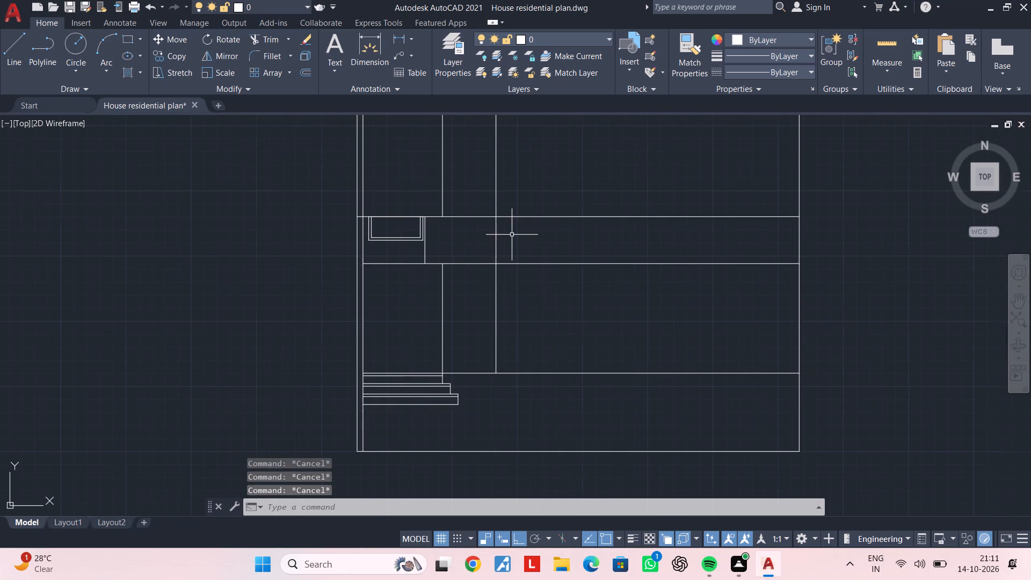
pyautogui.press('Escape')
pyautogui.press('Escape')
pyautogui.press('Escape')
pyautogui.press('Escape')
pyautogui.press('Escape')
pyautogui.moveTo(532, 235); pyautogui.dragTo(507, 234, button='middle')
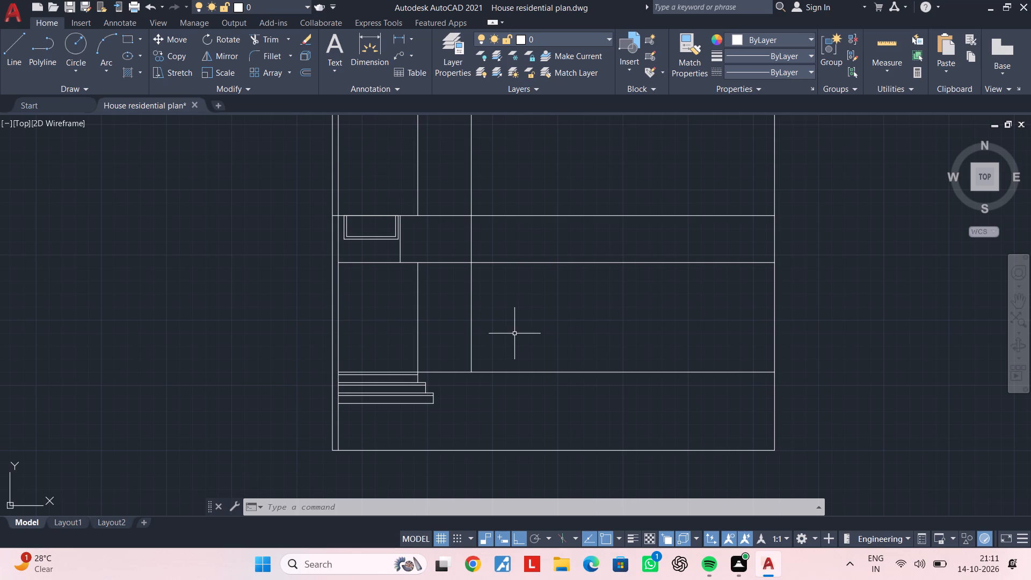
pyautogui.scroll(-2, 511, 324)
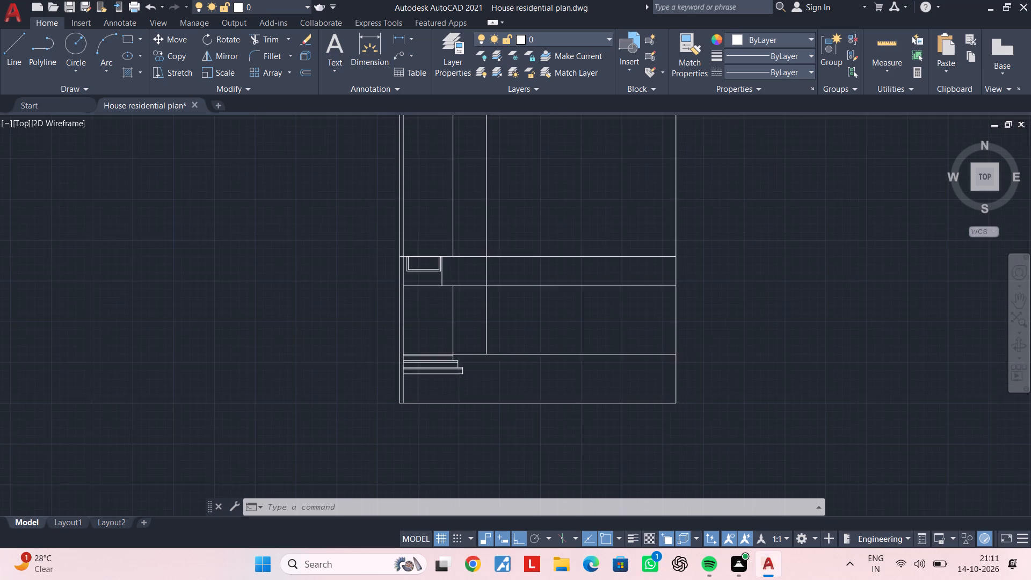
pyautogui.moveTo(511, 324); pyautogui.dragTo(507, 348, button='middle')
pyautogui.scroll(-2, 506, 343)
pyautogui.moveTo(506, 343); pyautogui.dragTo(509, 352, button='middle')
pyautogui.scroll(2, 506, 345)
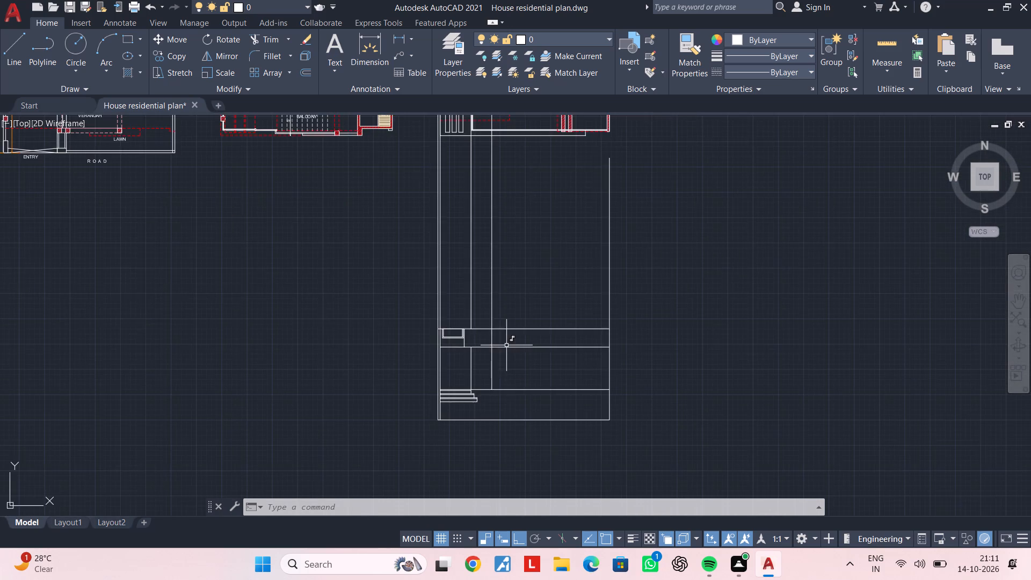
pyautogui.scroll(2, 506, 347)
pyautogui.moveTo(506, 356); pyautogui.dragTo(534, 323, button='middle')
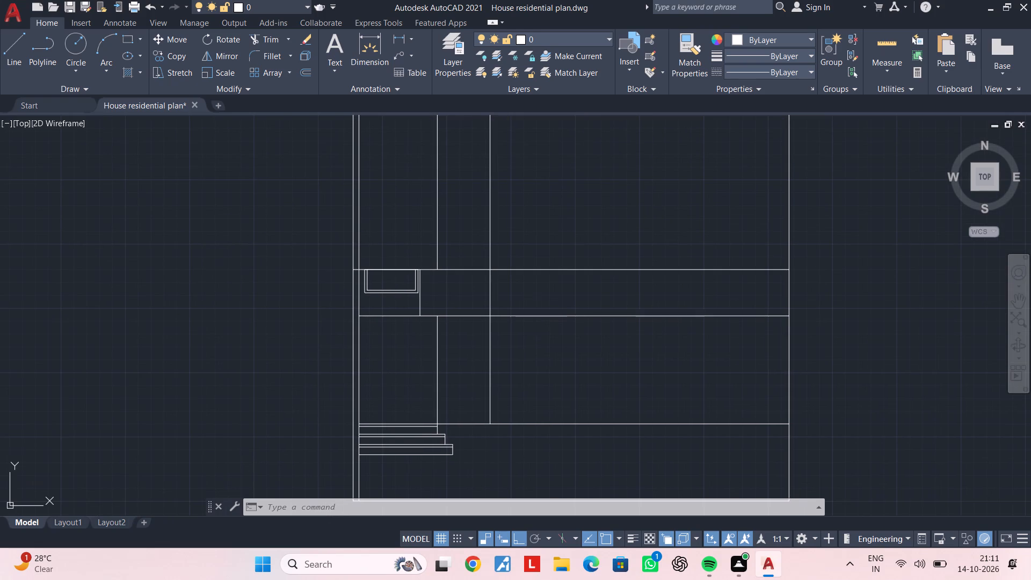
# Save the drawing.
pyautogui.hotkey('ctrl', 's')
pyautogui.hotkey('ctrl', 's')
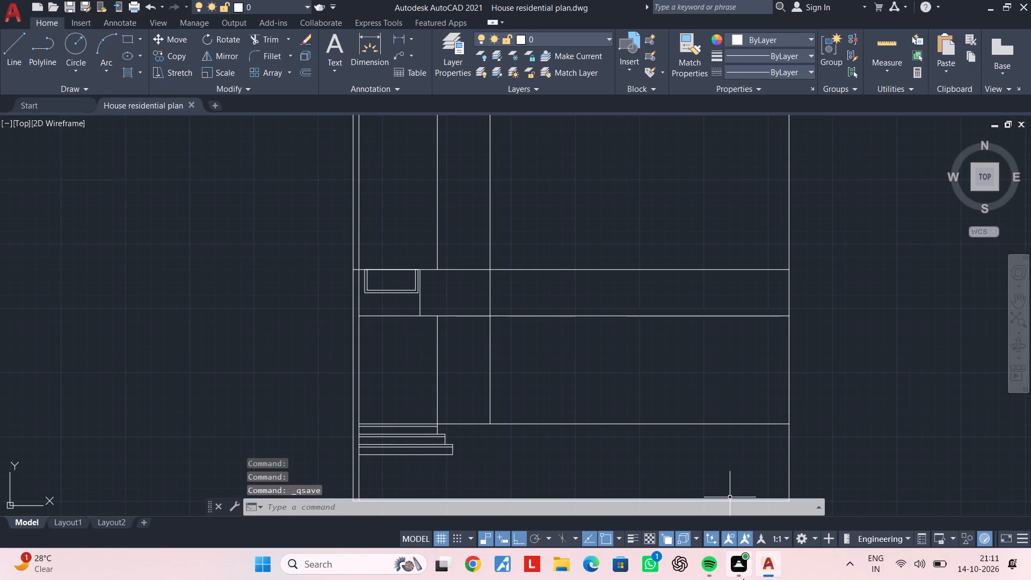
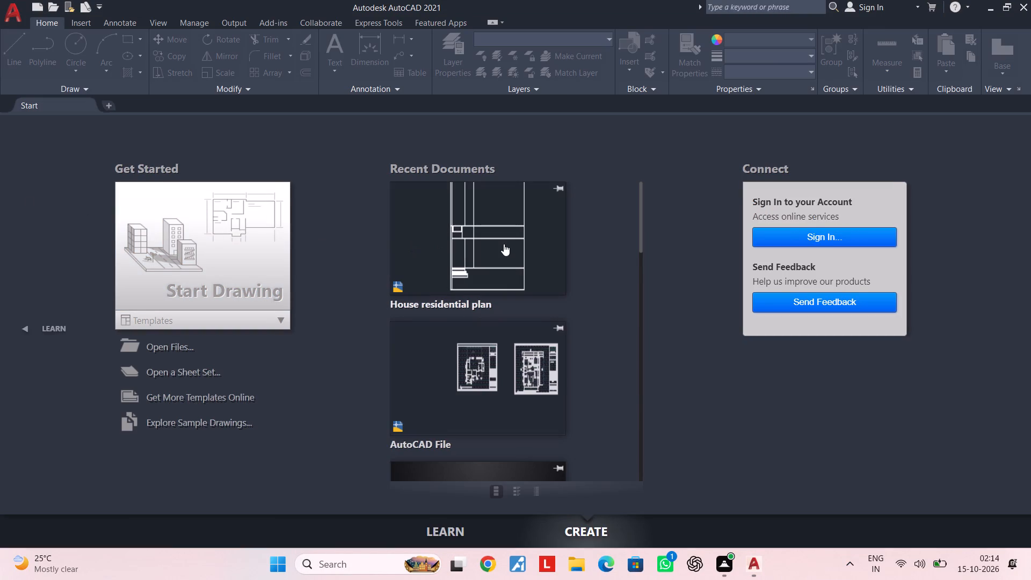
# Open the recent drawing House residential plan.
pyautogui.click(499, 244)
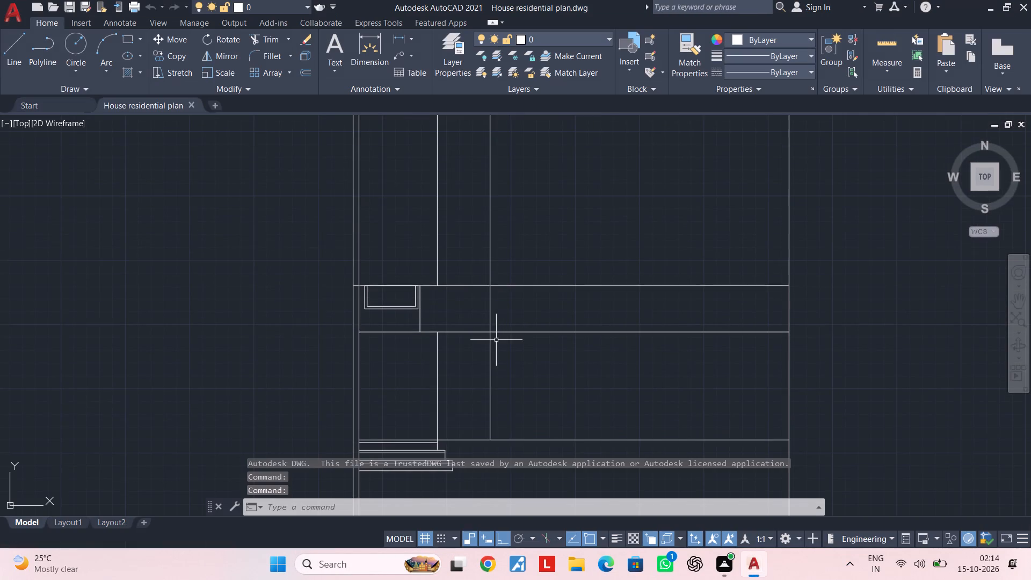
# Examine the front elevation below the third plan, including its entrance steps, level lines and the bay between the vertical lines.
pyautogui.scroll(-6, 473, 372)
pyautogui.moveTo(473, 372); pyautogui.dragTo(528, 348, button='middle')
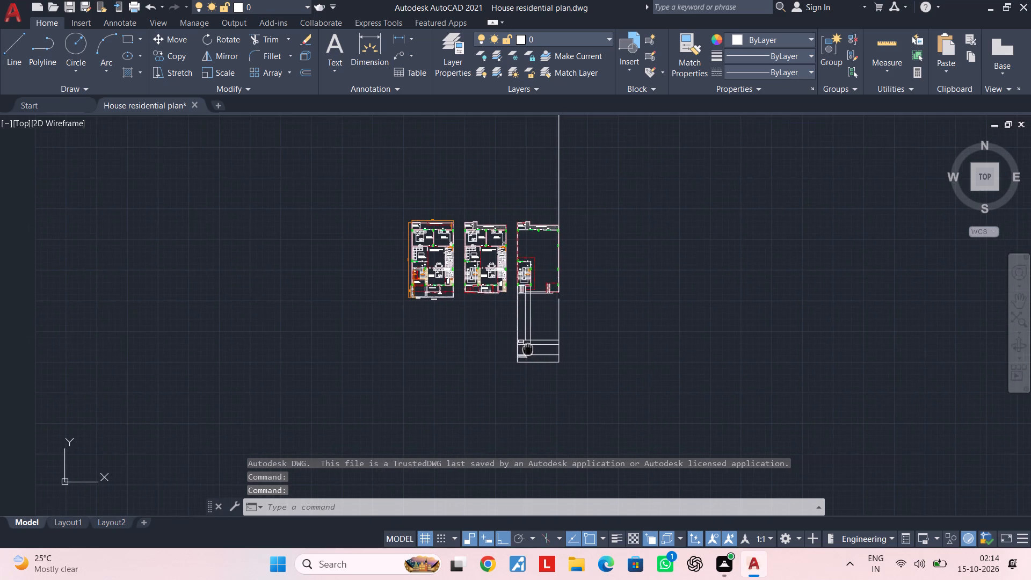
pyautogui.scroll(2, 533, 365)
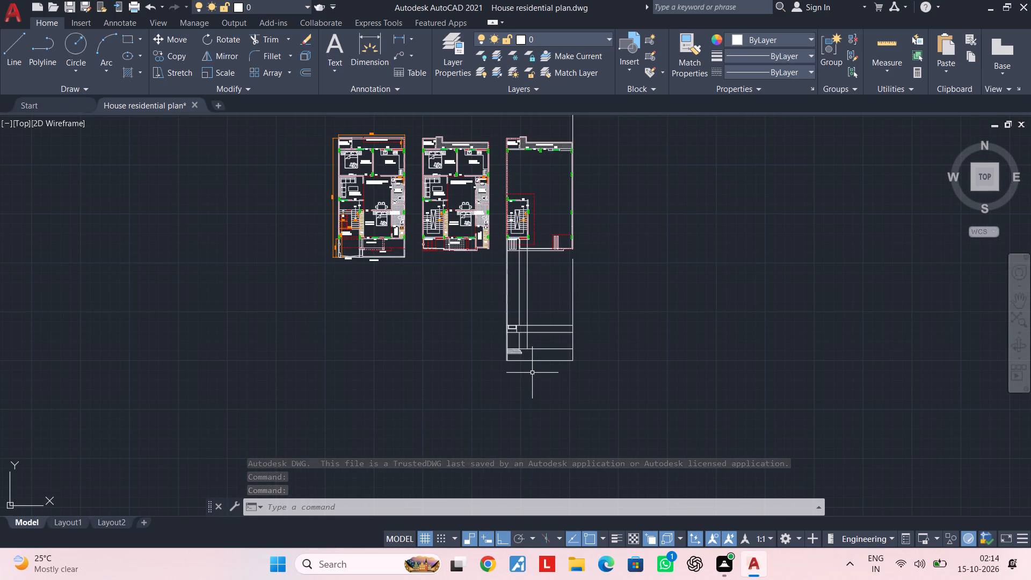
pyautogui.press('Escape')
pyautogui.press('Escape')
pyautogui.scroll(3, 502, 337)
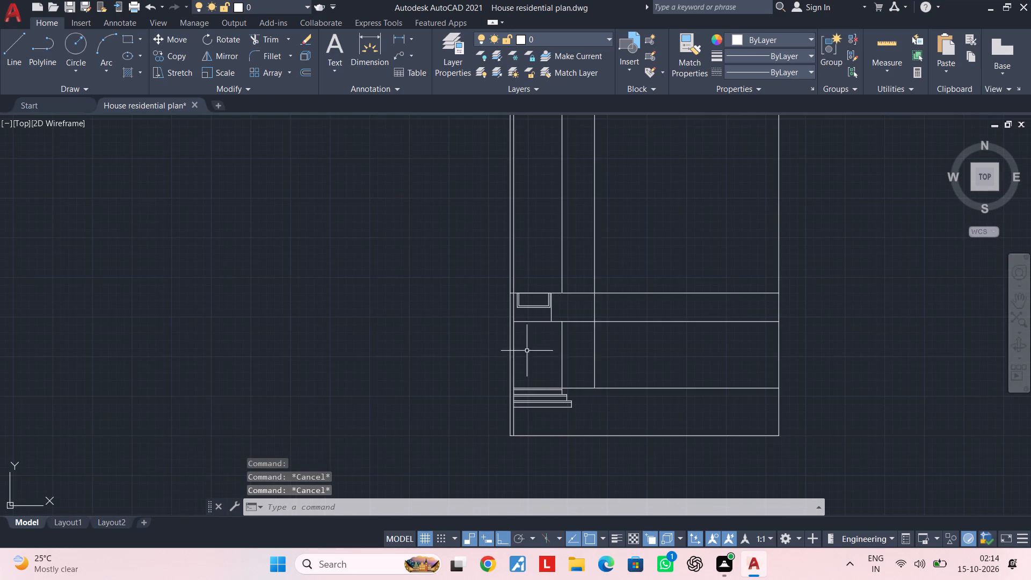
pyautogui.moveTo(586, 367); pyautogui.dragTo(533, 356, button='middle')
pyautogui.scroll(2, 527, 357)
pyautogui.moveTo(510, 346); pyautogui.dragTo(503, 394, button='middle')
pyautogui.moveTo(506, 367); pyautogui.dragTo(506, 398, button='middle')
pyautogui.scroll(2, 499, 383)
pyautogui.scroll(-2, 499, 383)
pyautogui.moveTo(500, 384); pyautogui.dragTo(488, 340, button='middle')
pyautogui.press('Escape')
pyautogui.press('Escape')
pyautogui.moveTo(556, 361); pyautogui.dragTo(521, 337, button='middle')
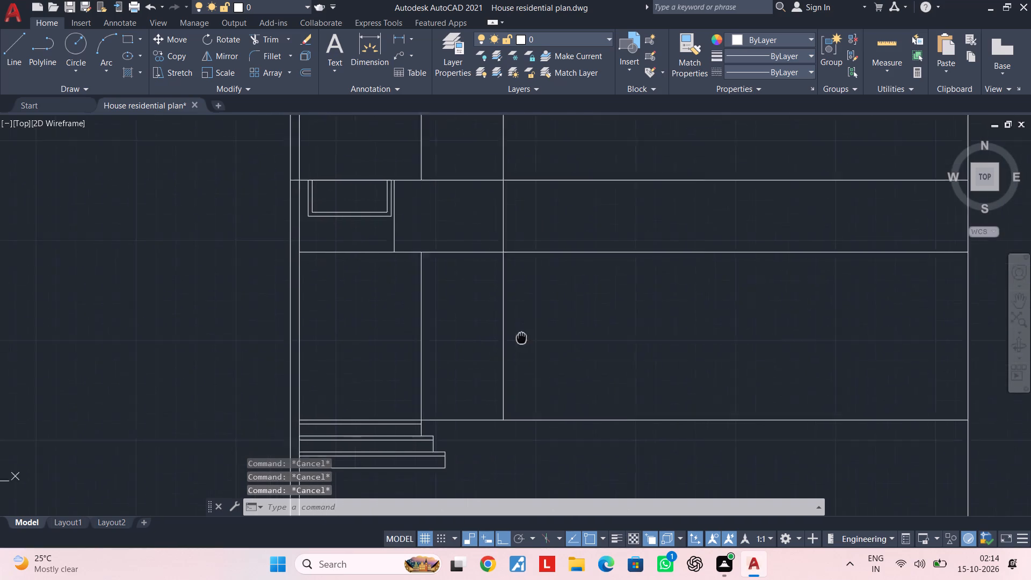
pyautogui.moveTo(521, 337); pyautogui.dragTo(481, 300, button='middle')
pyautogui.moveTo(462, 320); pyautogui.dragTo(457, 257, button='middle')
pyautogui.moveTo(457, 256); pyautogui.dragTo(444, 304, button='middle')
pyautogui.moveTo(487, 283); pyautogui.dragTo(481, 293, button='middle')
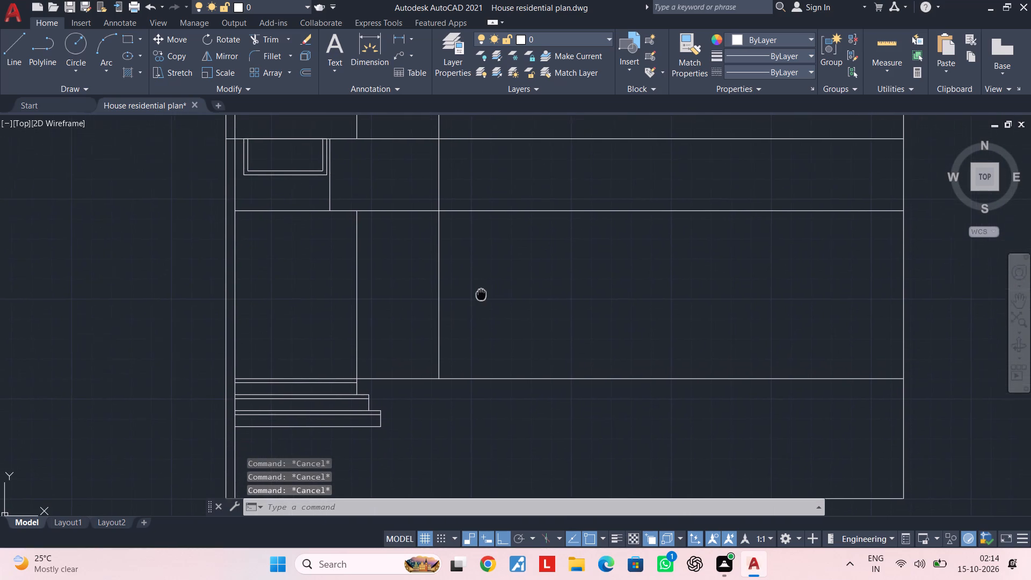
pyautogui.moveTo(481, 293); pyautogui.dragTo(477, 299, button='middle')
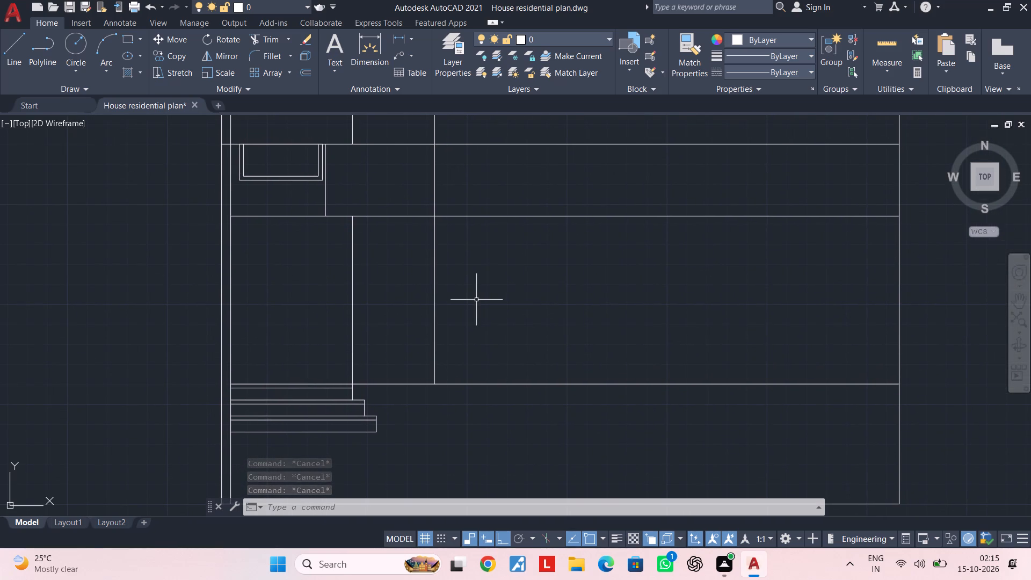
pyautogui.press('Escape')
pyautogui.press('Escape')
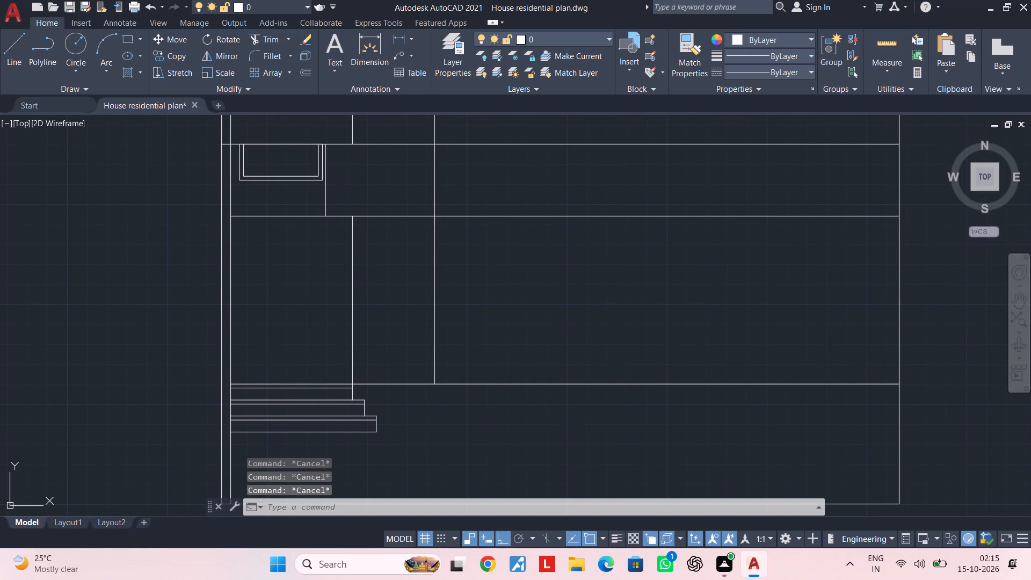
pyautogui.moveTo(465, 305); pyautogui.dragTo(454, 396, button='middle')
pyautogui.scroll(-2, 454, 372)
pyautogui.moveTo(454, 372); pyautogui.dragTo(517, 366, button='middle')
pyautogui.scroll(1, 512, 370)
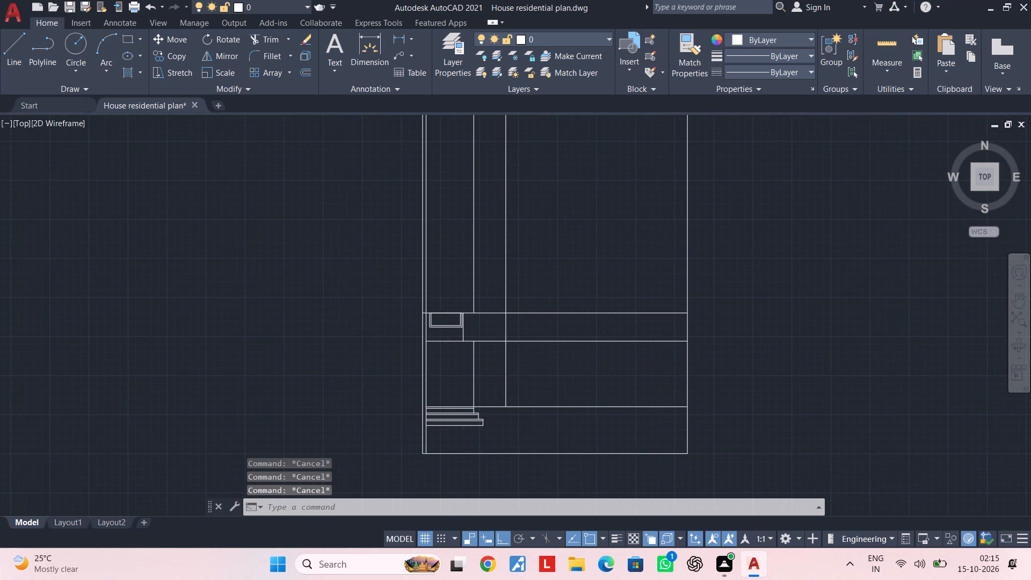
pyautogui.moveTo(523, 369); pyautogui.dragTo(479, 360, button='middle')
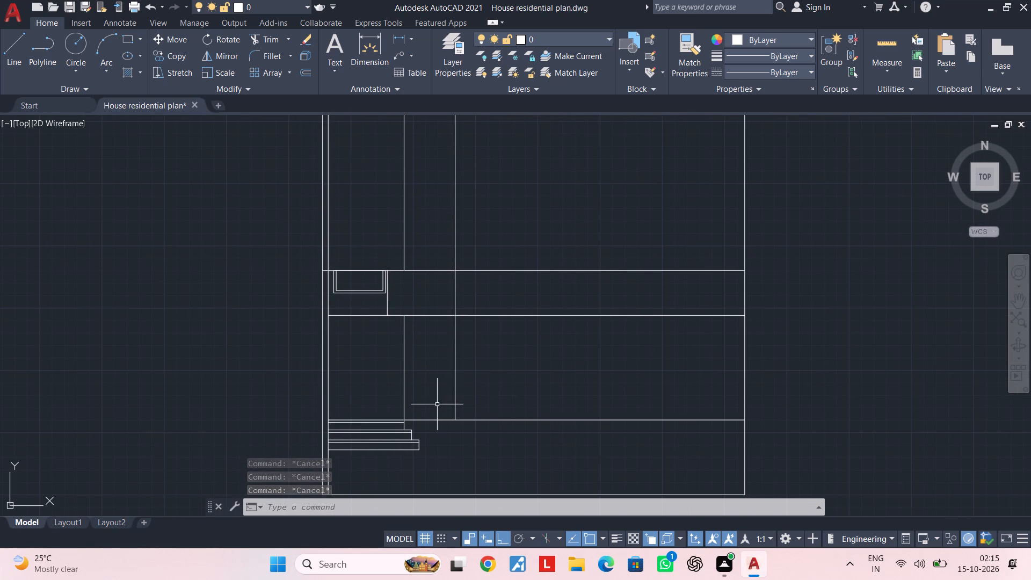
pyautogui.press('Escape')
pyautogui.press('Escape')
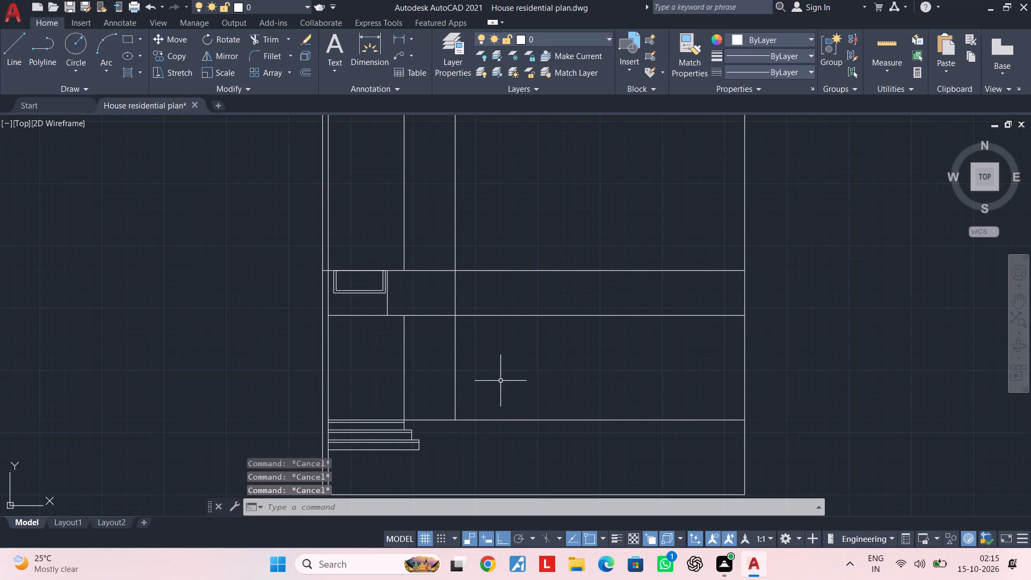
pyautogui.moveTo(496, 383); pyautogui.dragTo(517, 368, button='middle')
pyautogui.moveTo(490, 371); pyautogui.dragTo(499, 402, button='middle')
pyautogui.scroll(2, 455, 359)
pyautogui.moveTo(452, 359); pyautogui.dragTo(461, 359, button='middle')
pyautogui.press('Escape')
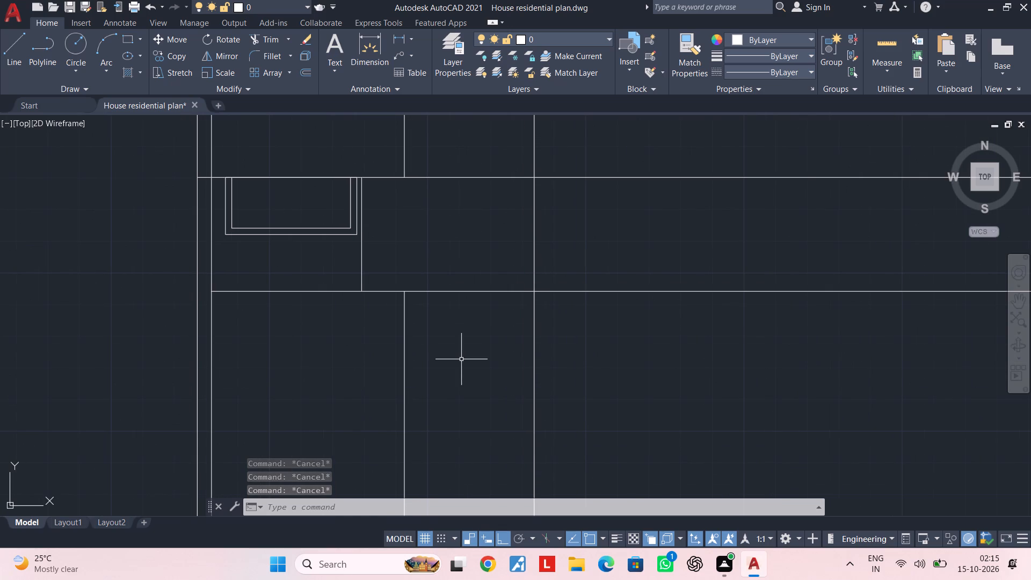
# Draw a horizontal line just below the lower of the two close level lines, spanning the bay between the two inner vertical lines.
pyautogui.write('l')
pyautogui.press('space')
pyautogui.scroll(2, 396, 295)
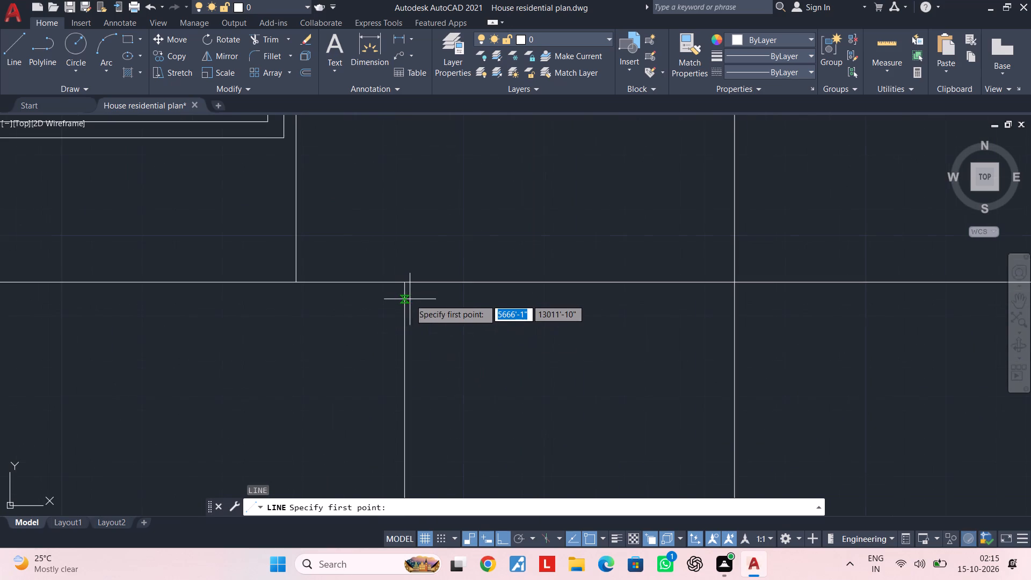
pyautogui.click(405, 301)
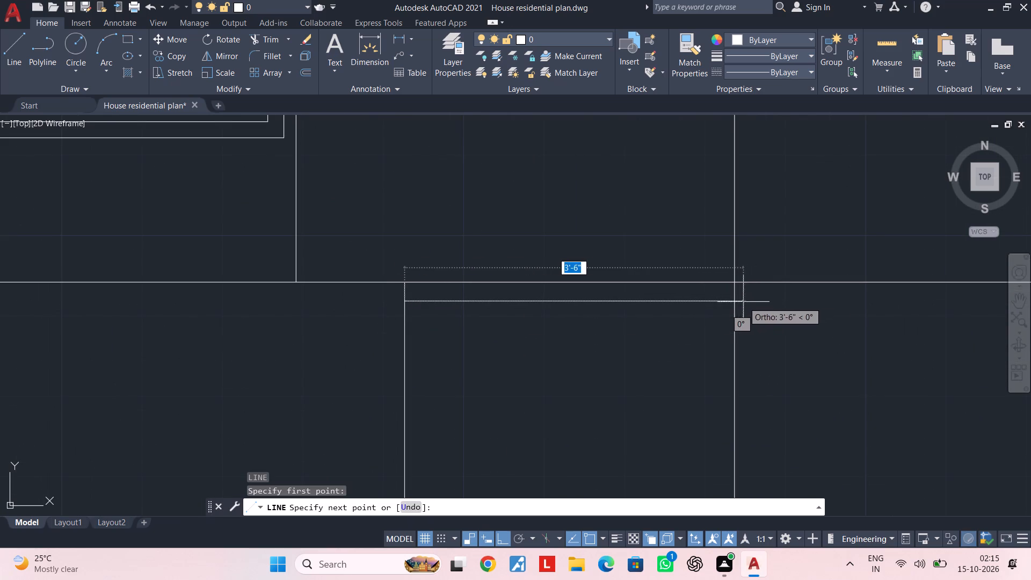
pyautogui.click(737, 304)
pyautogui.press('Escape')
pyautogui.press('Escape')
pyautogui.press('Escape')
pyautogui.press('Escape')
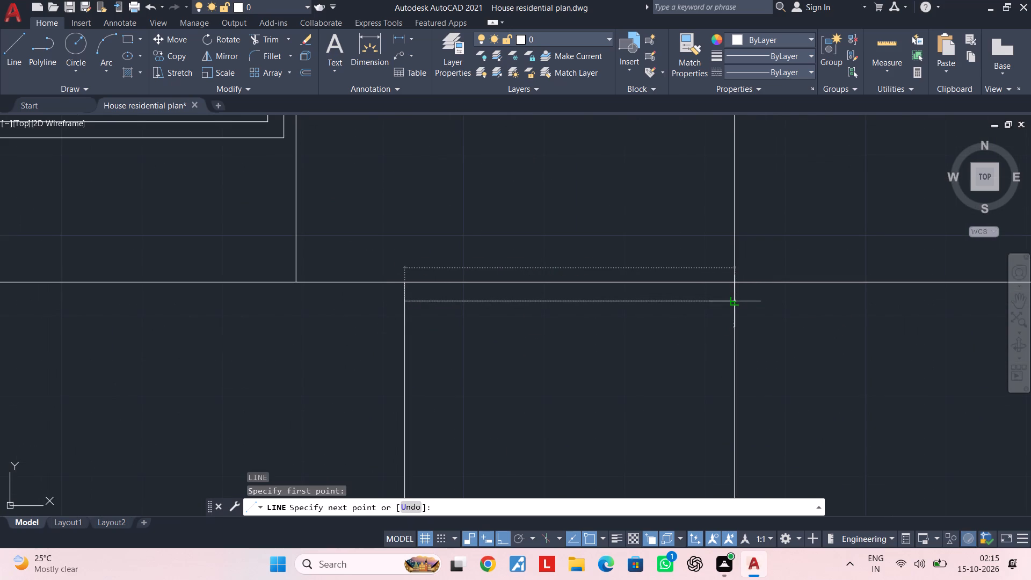
pyautogui.press('Escape')
pyautogui.press('Escape')
pyautogui.press('Escape')
pyautogui.press('Escape')
pyautogui.press('Escape')
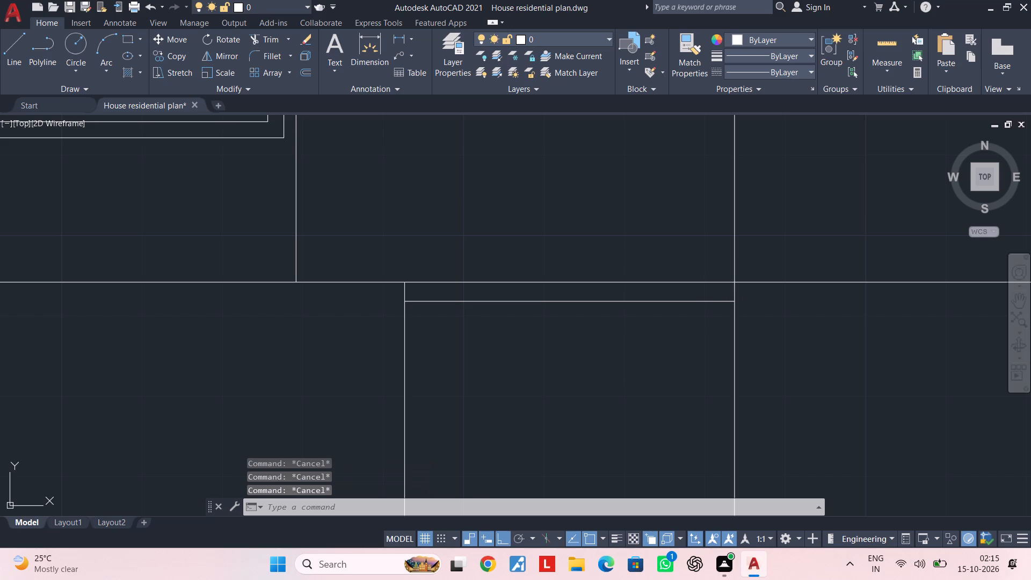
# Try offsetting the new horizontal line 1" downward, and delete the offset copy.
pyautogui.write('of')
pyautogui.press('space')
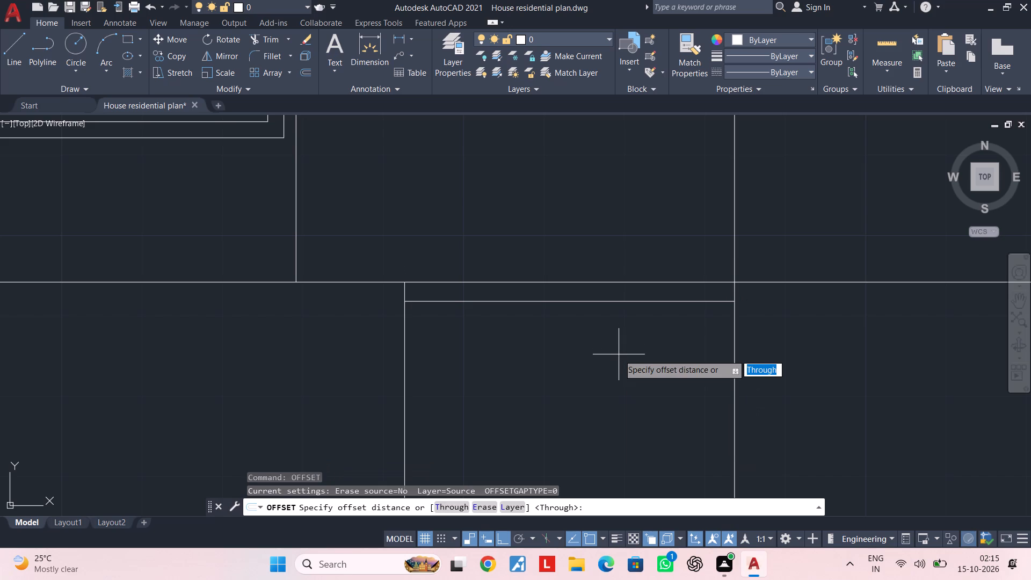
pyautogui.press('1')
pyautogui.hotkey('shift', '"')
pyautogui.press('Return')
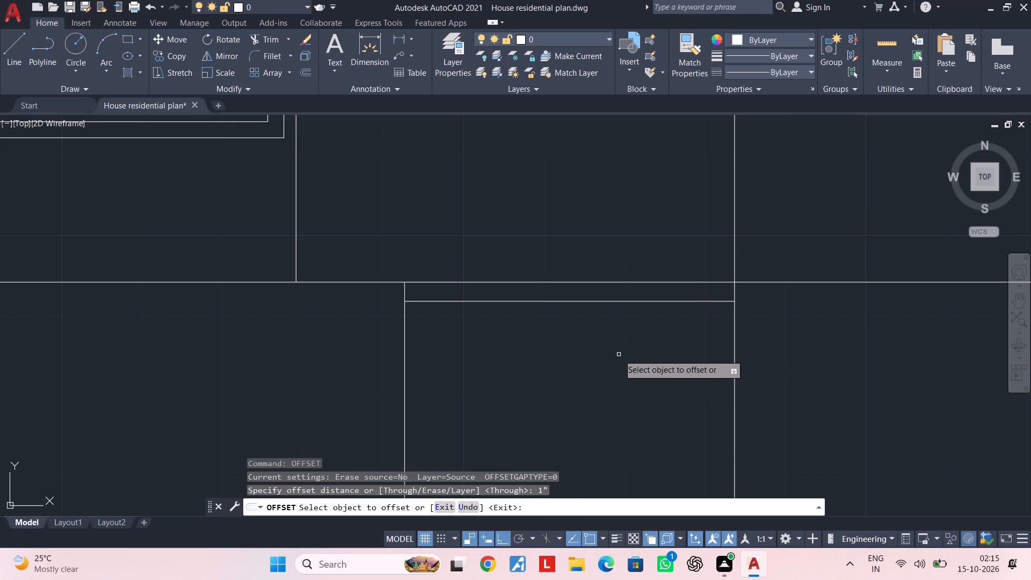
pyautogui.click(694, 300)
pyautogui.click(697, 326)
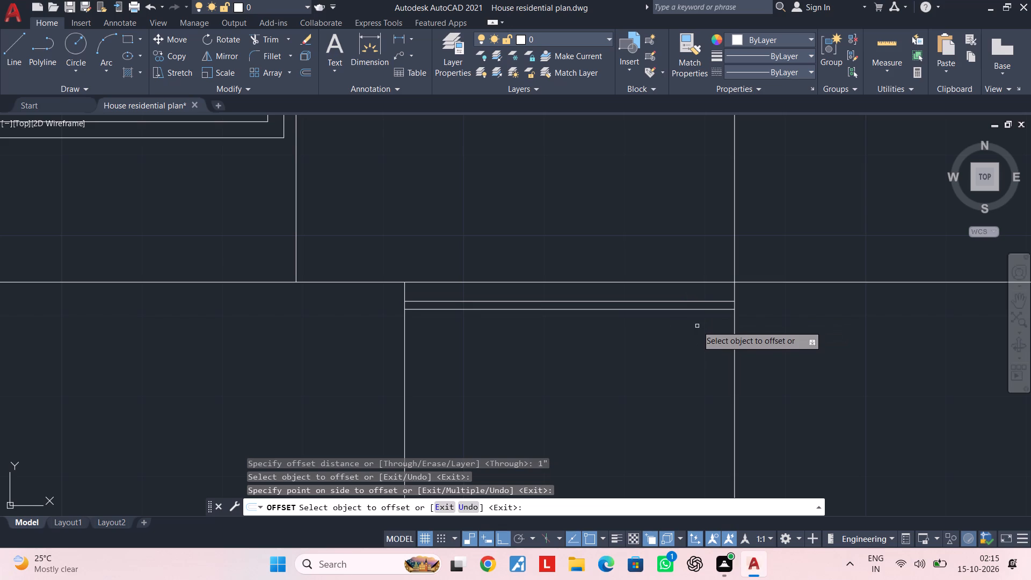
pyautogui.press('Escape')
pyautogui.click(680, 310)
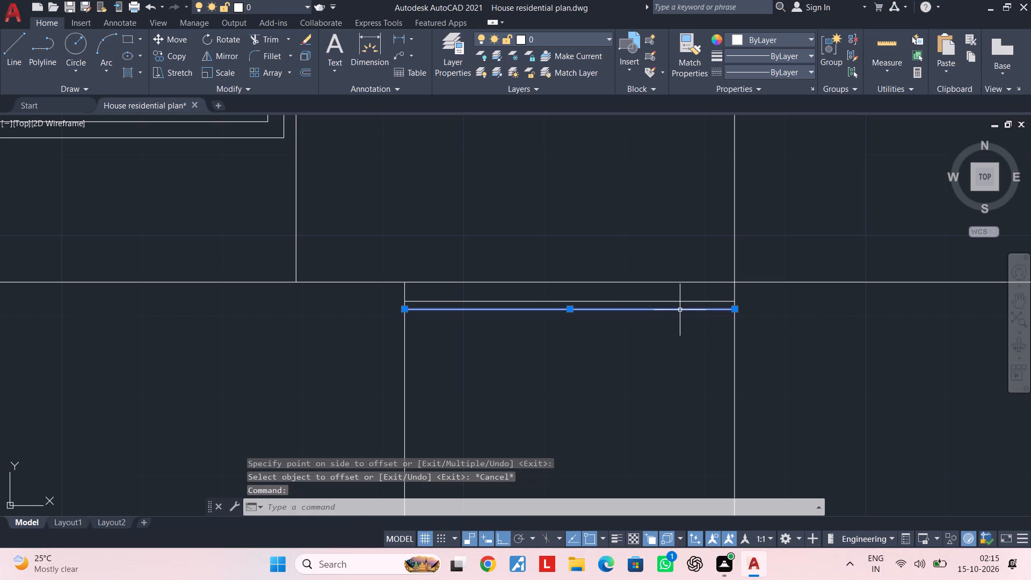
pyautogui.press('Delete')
# Offset the bay's horizontal line downward at 2" spacing to make three successive copies.
pyautogui.write('of')
pyautogui.press('space')
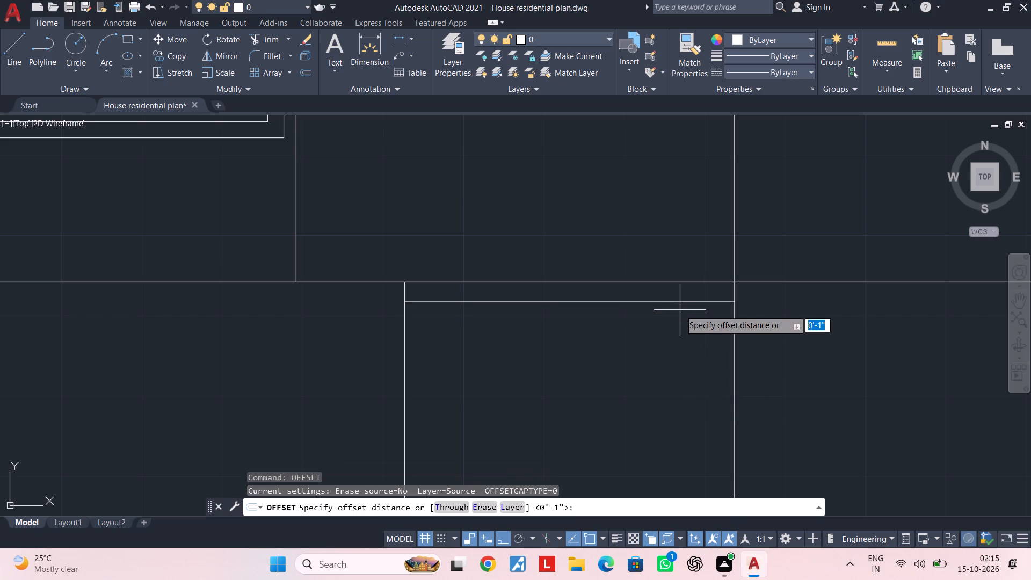
pyautogui.press('2')
pyautogui.hotkey('shift', '"')
pyautogui.press('Return')
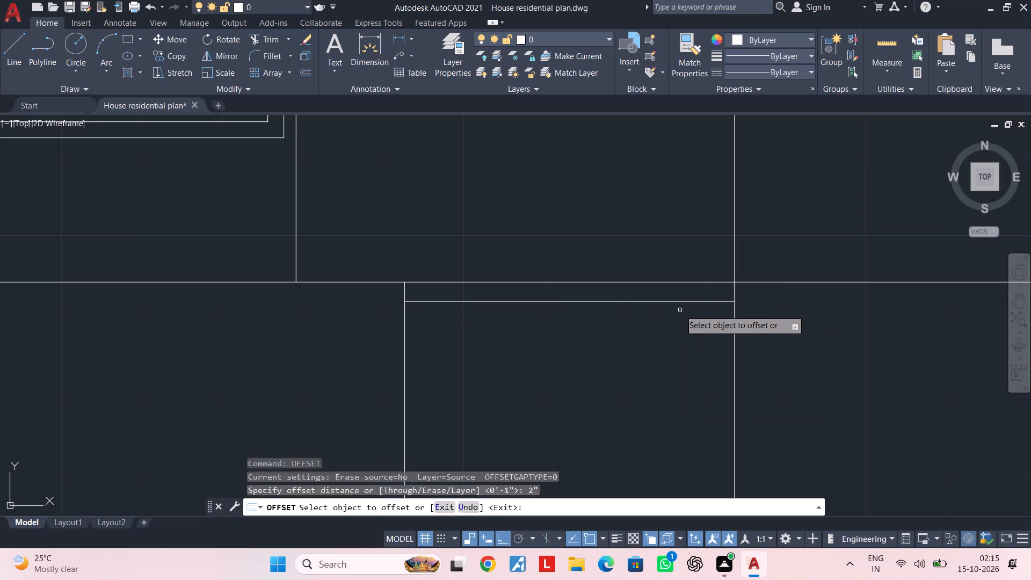
pyautogui.click(670, 301)
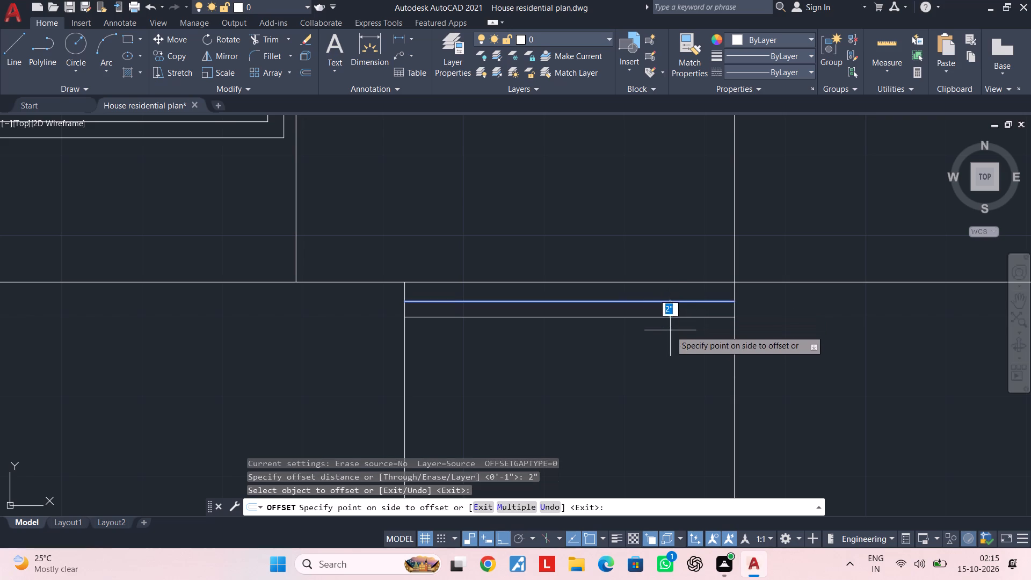
pyautogui.click(670, 330)
pyautogui.click(670, 316)
pyautogui.click(670, 342)
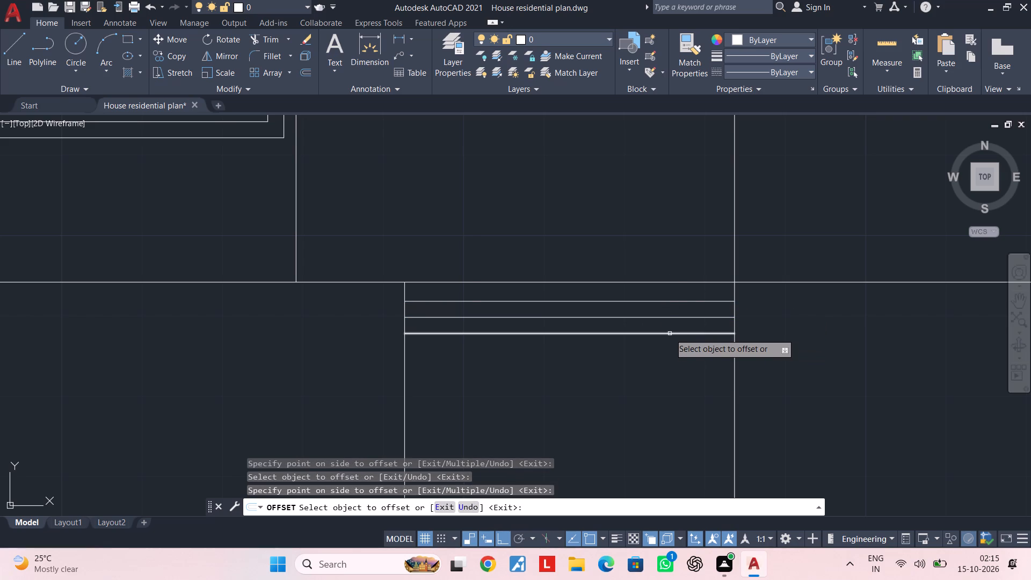
pyautogui.click(670, 333)
pyautogui.click(666, 377)
# Continue the 2" offsets downward from the lowest bay line, adding five more horizontal lines.
pyautogui.scroll(-1, 666, 378)
pyautogui.moveTo(666, 378); pyautogui.dragTo(690, 309, button='middle')
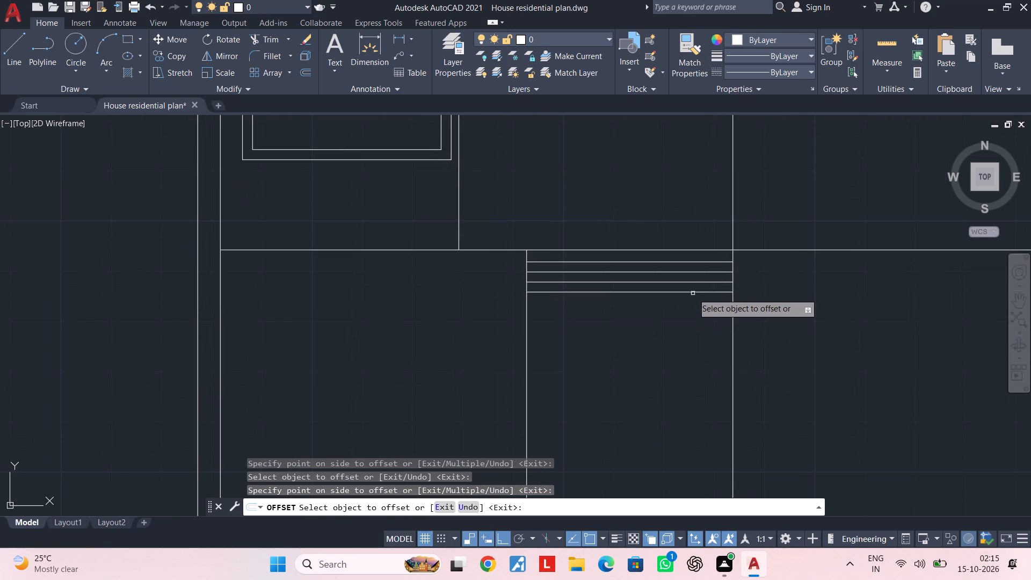
pyautogui.click(693, 291)
pyautogui.click(694, 327)
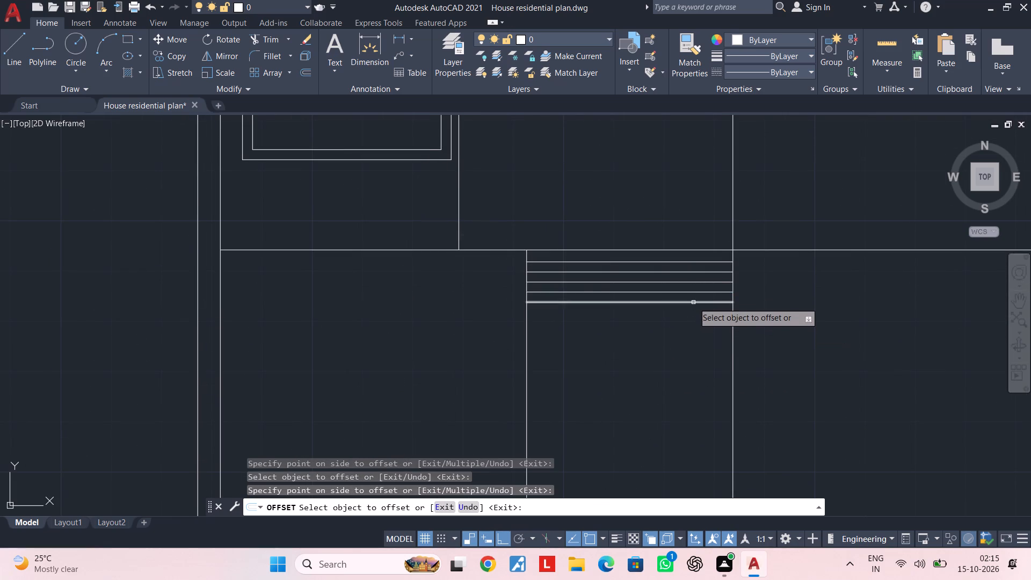
pyautogui.click(693, 302)
pyautogui.click(693, 322)
pyautogui.click(693, 313)
pyautogui.click(693, 338)
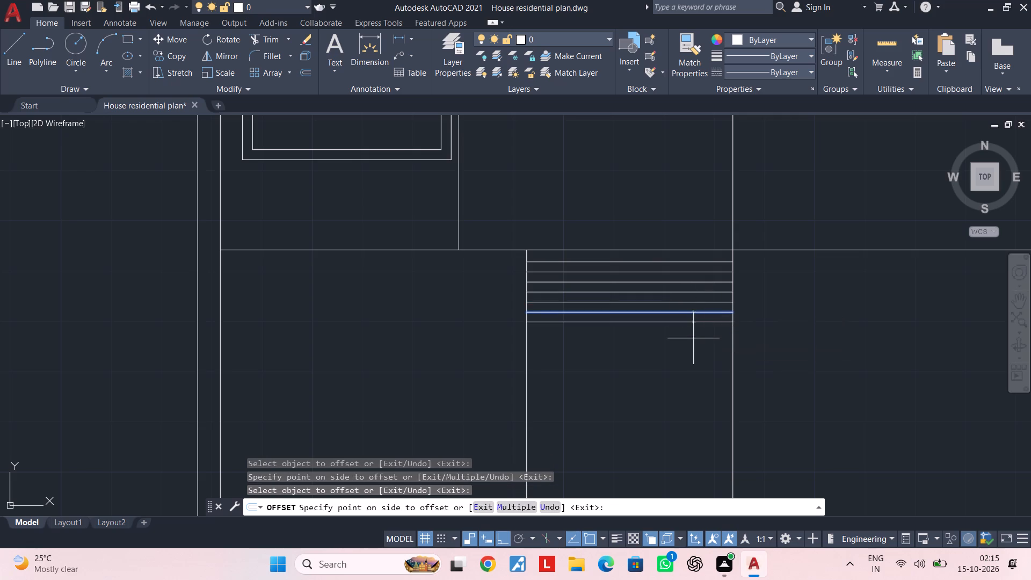
pyautogui.click(696, 323)
pyautogui.click(696, 354)
pyautogui.click(695, 333)
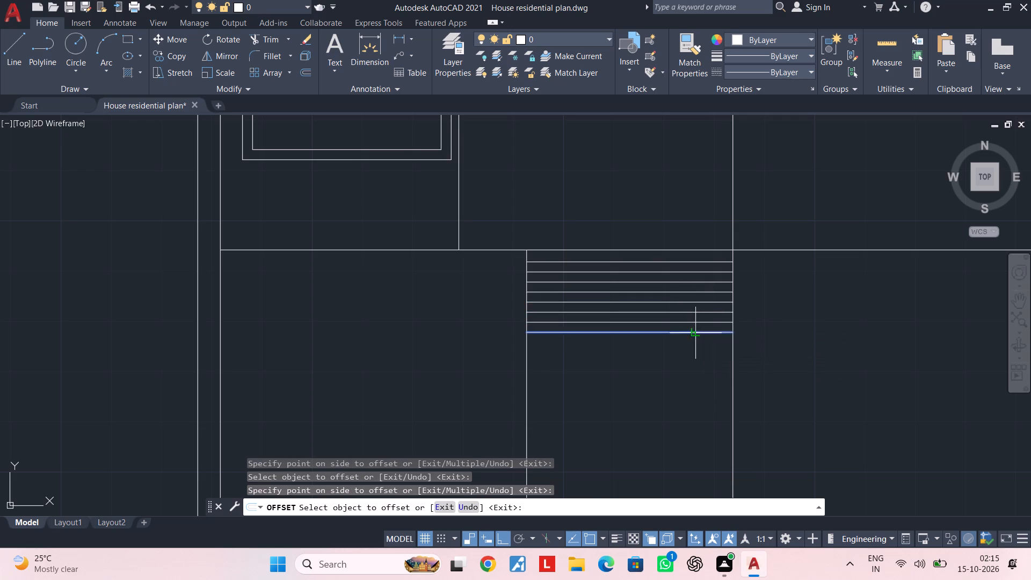
pyautogui.click(696, 357)
# Continue the 2" offsets downward from the lowest bay line, adding six more horizontal lines.
pyautogui.moveTo(697, 347); pyautogui.dragTo(697, 309, button='middle')
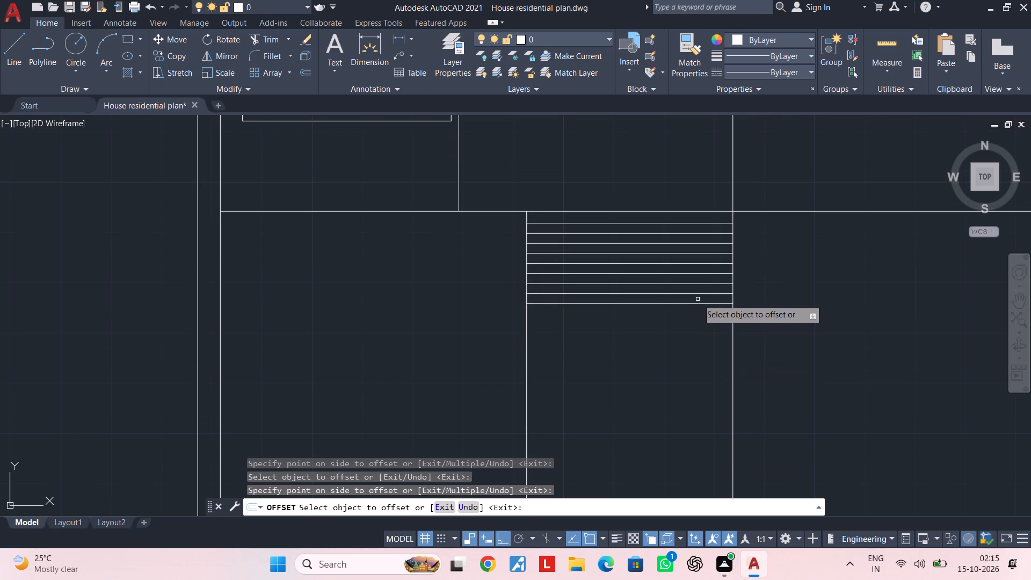
pyautogui.click(695, 305)
pyautogui.click(695, 349)
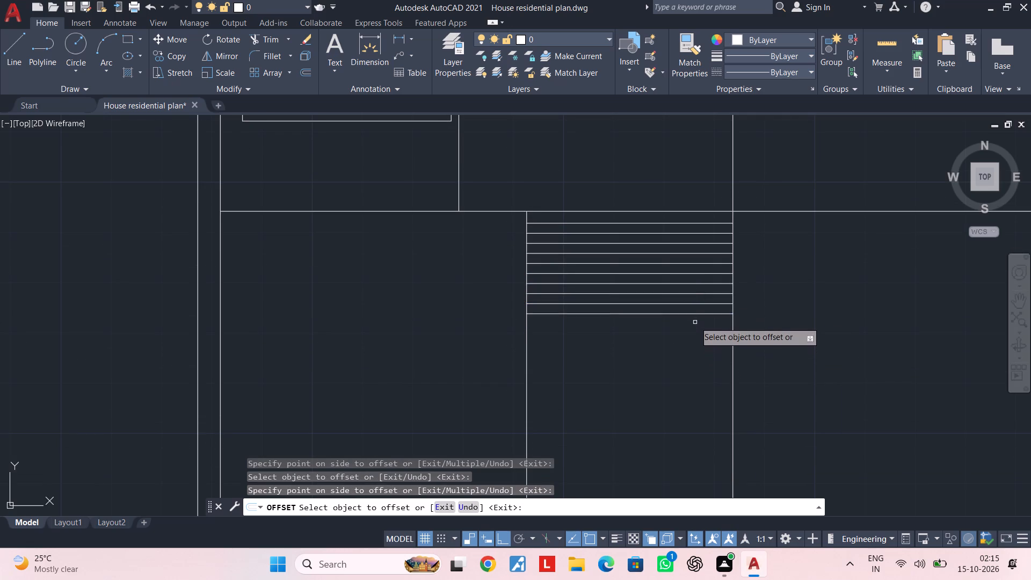
pyautogui.click(696, 314)
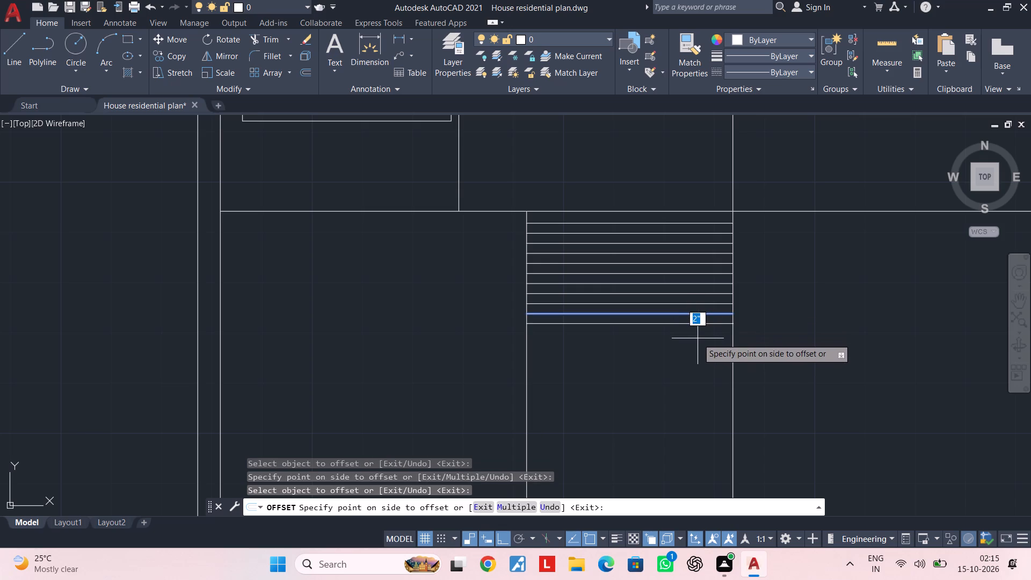
pyautogui.click(698, 338)
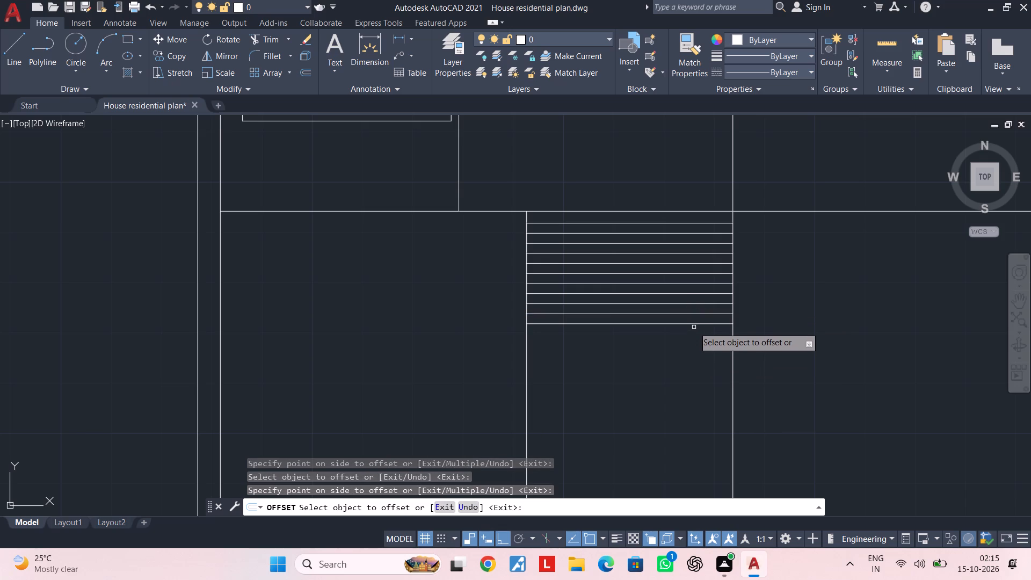
pyautogui.click(694, 324)
pyautogui.click(698, 368)
pyautogui.click(696, 335)
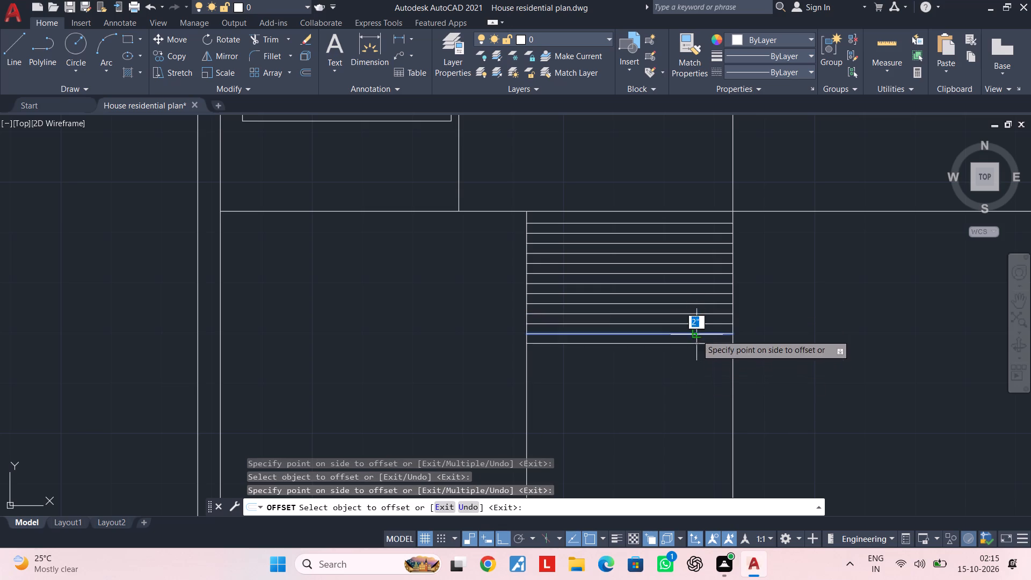
pyautogui.click(697, 365)
pyautogui.click(698, 343)
pyautogui.click(701, 376)
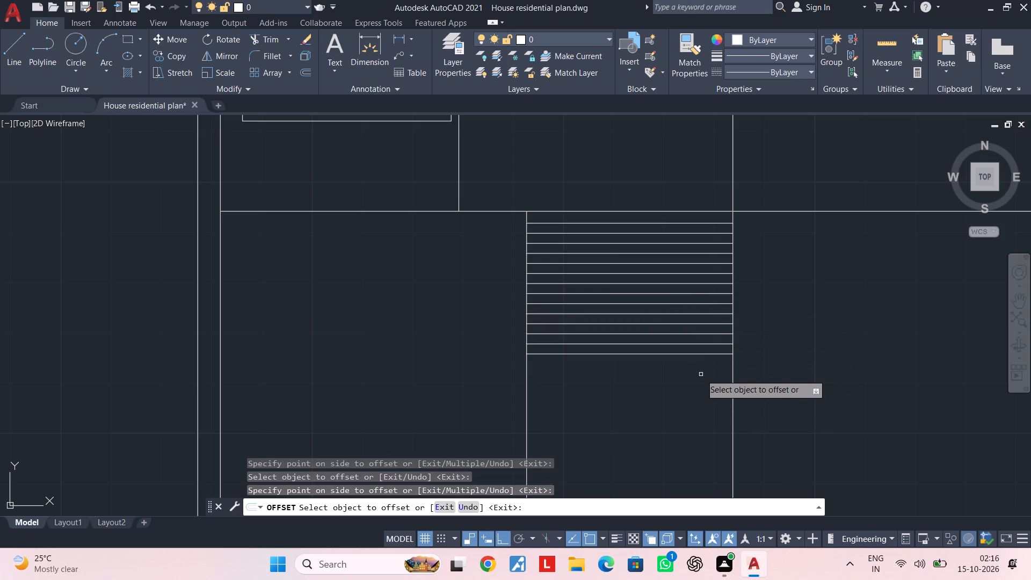
pyautogui.click(701, 353)
pyautogui.click(702, 374)
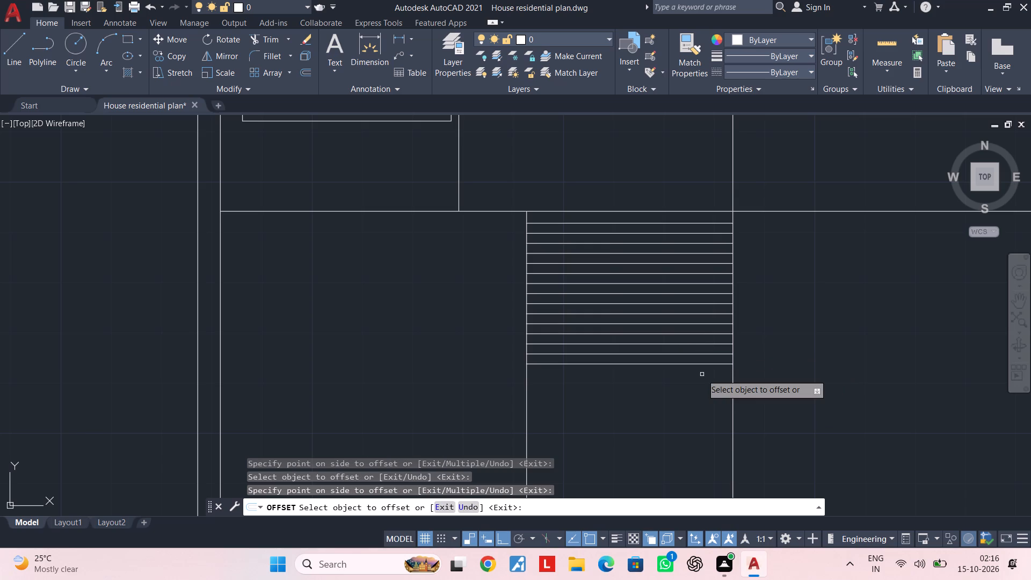
pyautogui.press('Escape')
pyautogui.press('Escape')
pyautogui.press('Escape')
pyautogui.press('Escape')
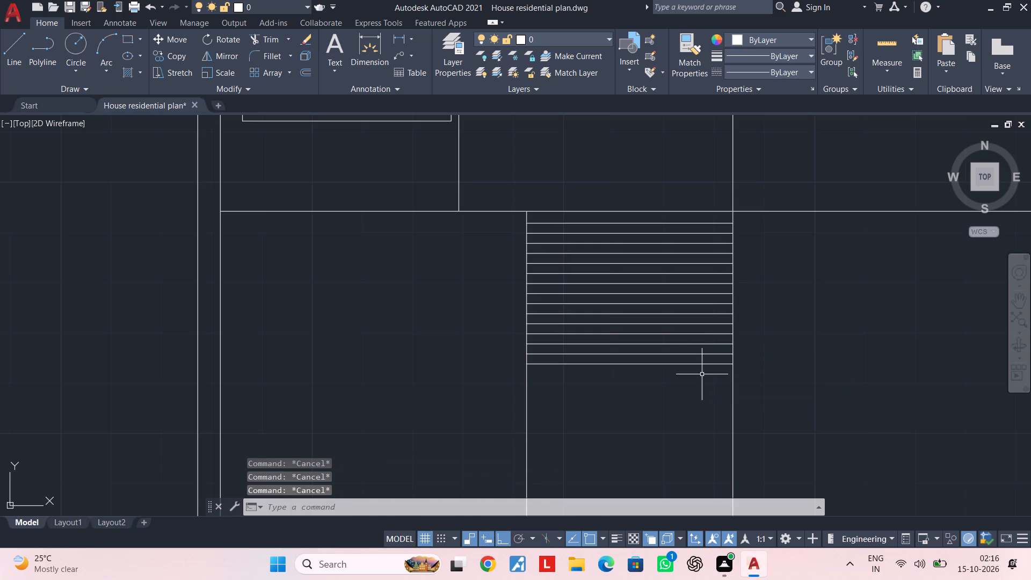
# Save the drawing.
pyautogui.hotkey('ctrl', 's')
# Copy the fourteen bay lines below the topmost one downward by 2'-4" and 4'-8", continuing the line pattern to the bay's bottom.
pyautogui.click(705, 376)
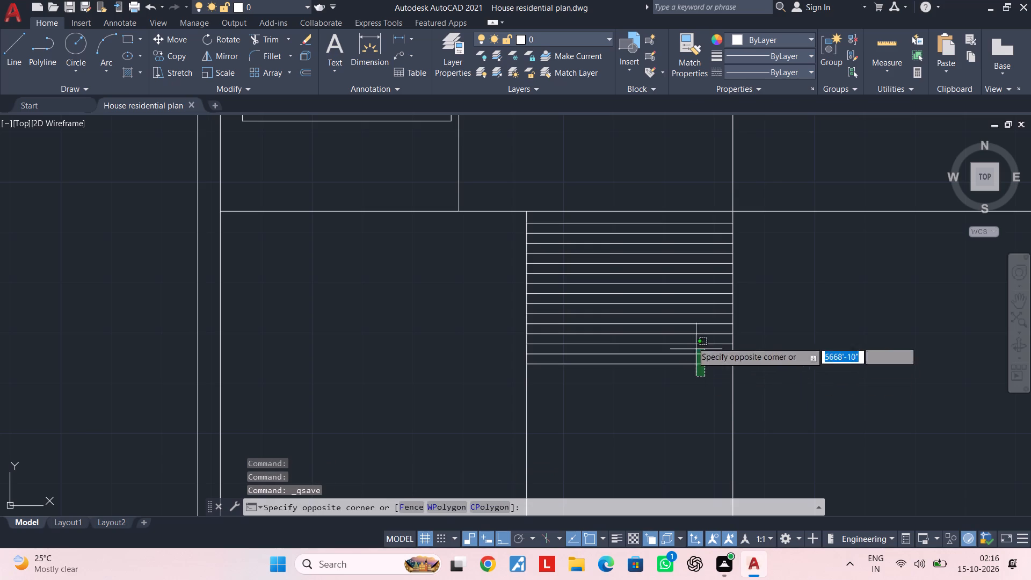
pyautogui.scroll(1, 658, 222)
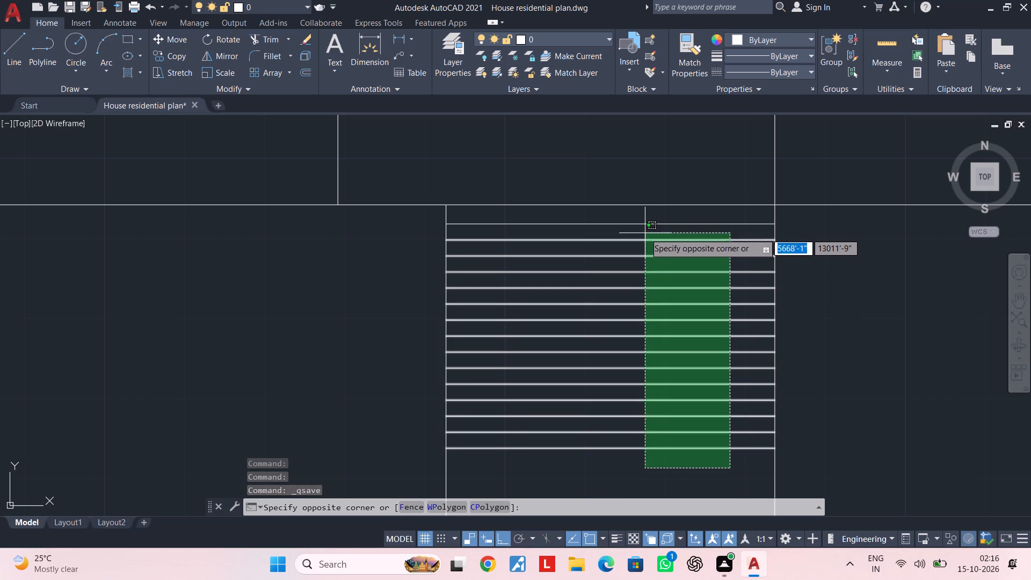
pyautogui.click(645, 234)
pyautogui.press('c')
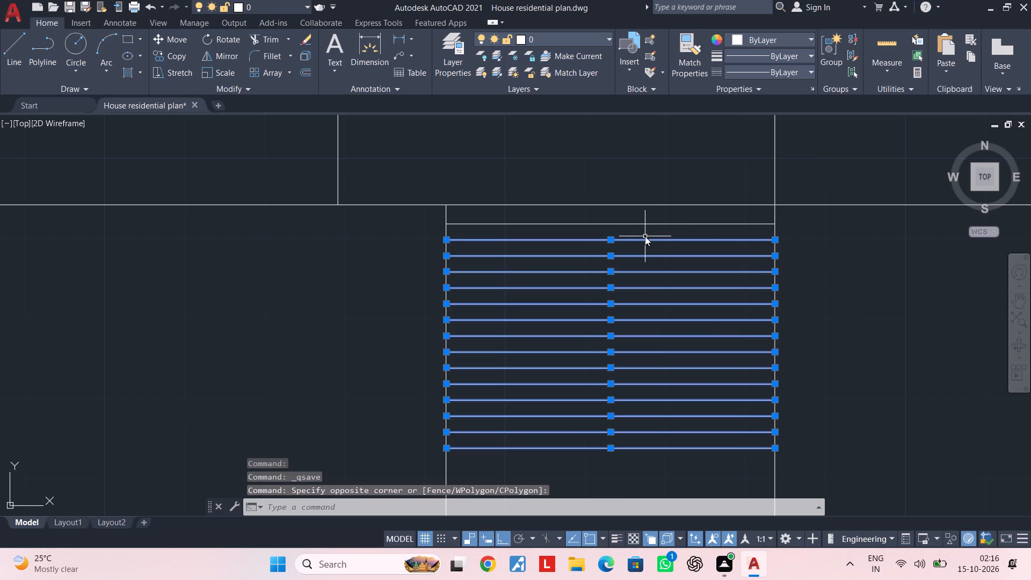
pyautogui.write('o')
pyautogui.press('space')
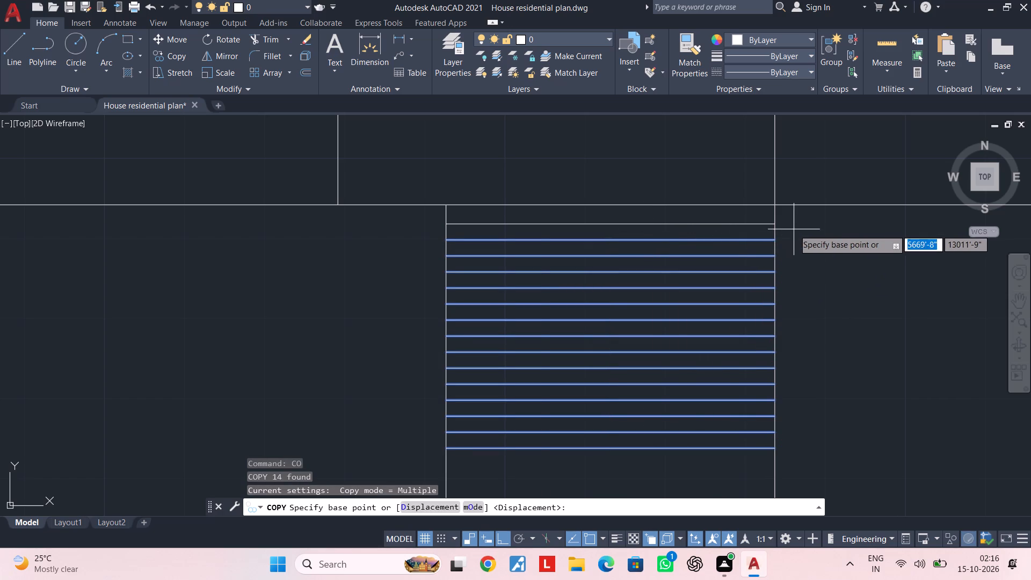
pyautogui.click(774, 224)
pyautogui.moveTo(787, 424); pyautogui.dragTo(771, 296, button='middle')
pyautogui.scroll(1, 762, 323)
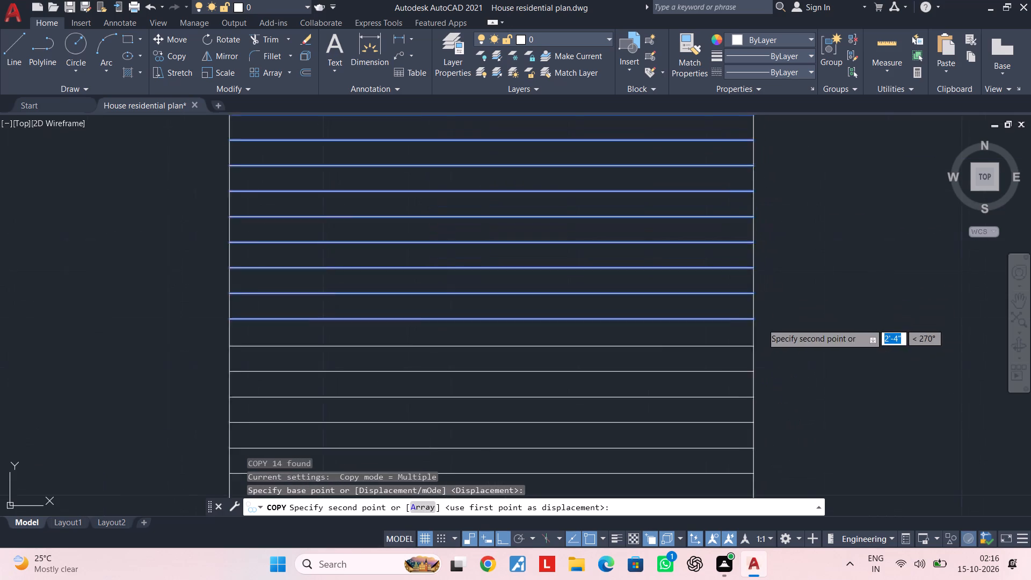
pyautogui.scroll(1, 762, 323)
pyautogui.click(745, 318)
pyautogui.scroll(-3, 745, 329)
pyautogui.moveTo(745, 334); pyautogui.dragTo(738, 208, button='middle')
pyautogui.scroll(2, 745, 350)
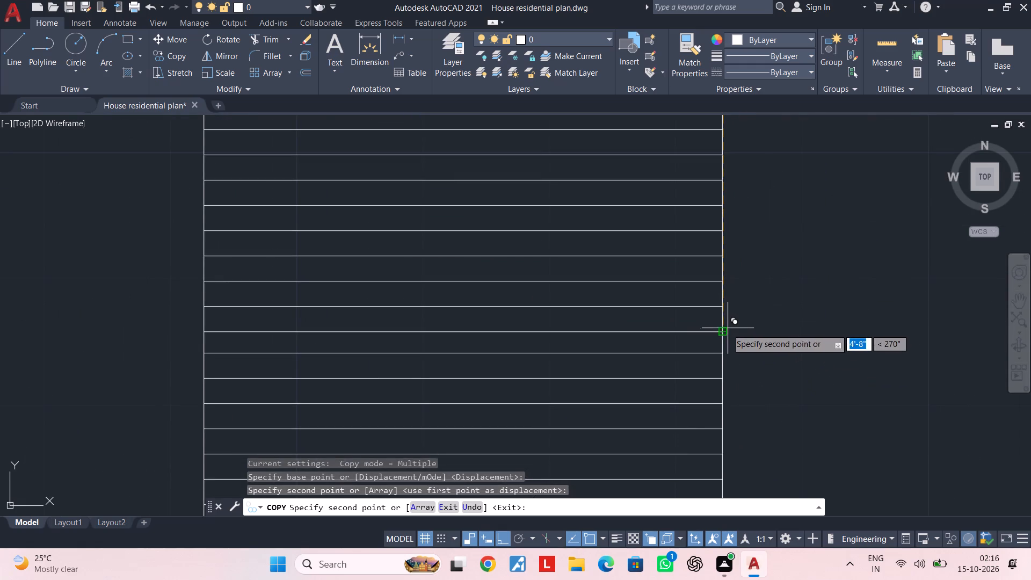
pyautogui.click(725, 330)
pyautogui.scroll(-4, 729, 335)
pyautogui.moveTo(732, 338); pyautogui.dragTo(733, 305, button='middle')
pyautogui.scroll(2, 729, 329)
pyautogui.press('Escape')
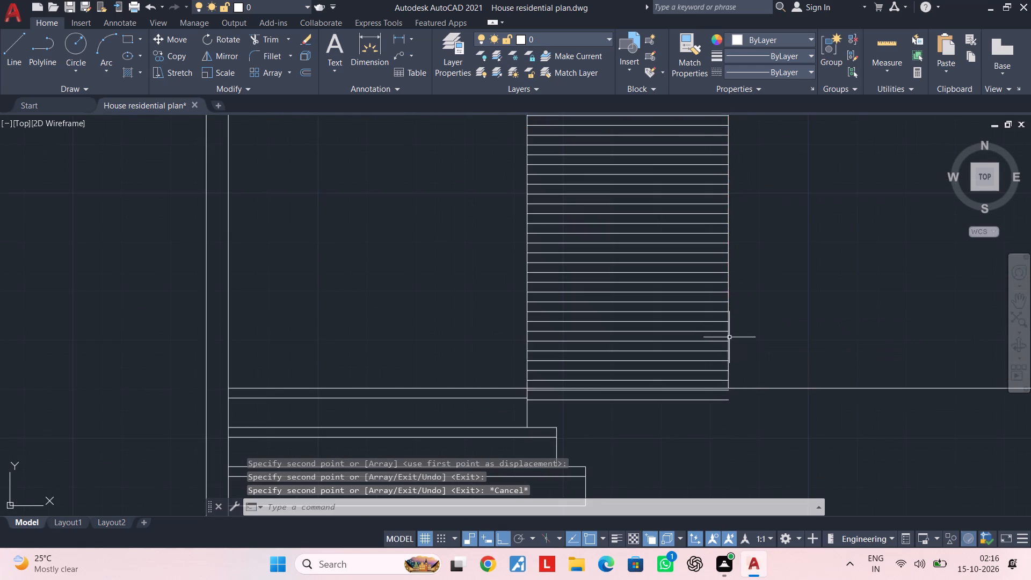
# Delete the two copied lines that extend below the horizontal base line of the bay.
pyautogui.scroll(3, 725, 393)
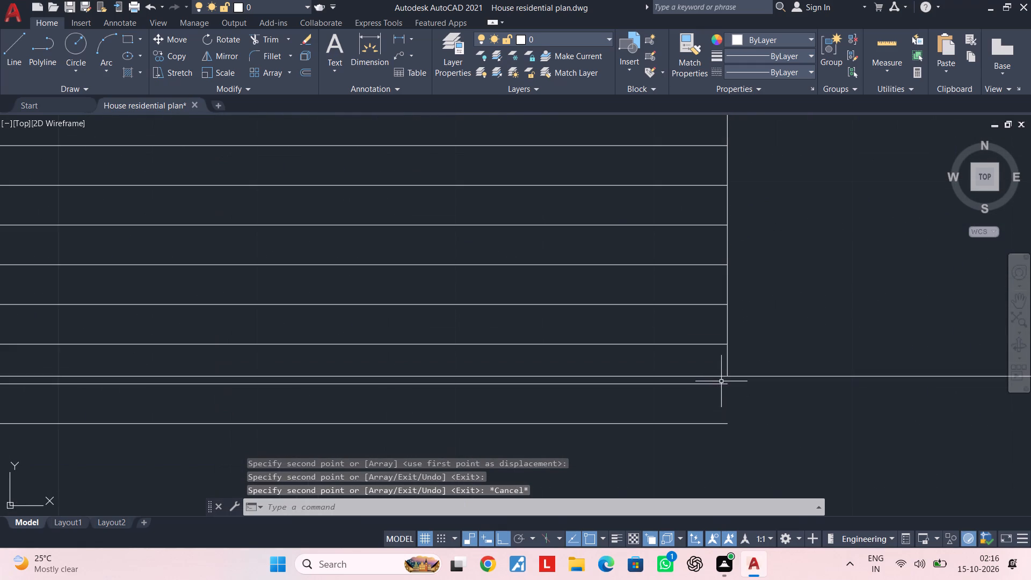
pyautogui.scroll(3, 721, 381)
pyautogui.click(716, 383)
pyautogui.scroll(-1, 707, 416)
pyautogui.moveTo(707, 416); pyautogui.dragTo(738, 309, button='middle')
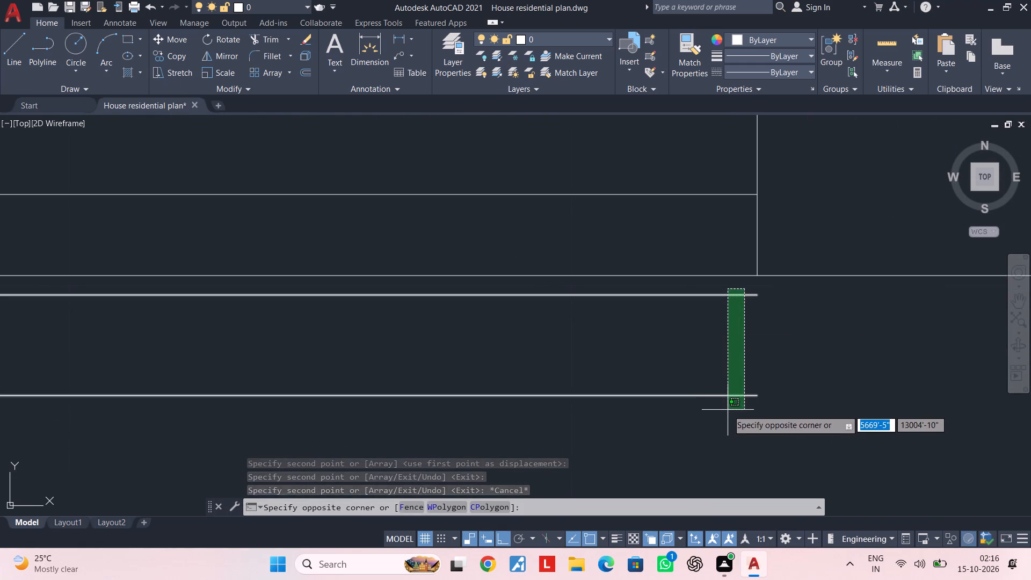
pyautogui.click(728, 410)
pyautogui.press('Delete')
# Offset the vertical line on the right side of the lined bay 6" to the right.
pyautogui.scroll(-2, 728, 410)
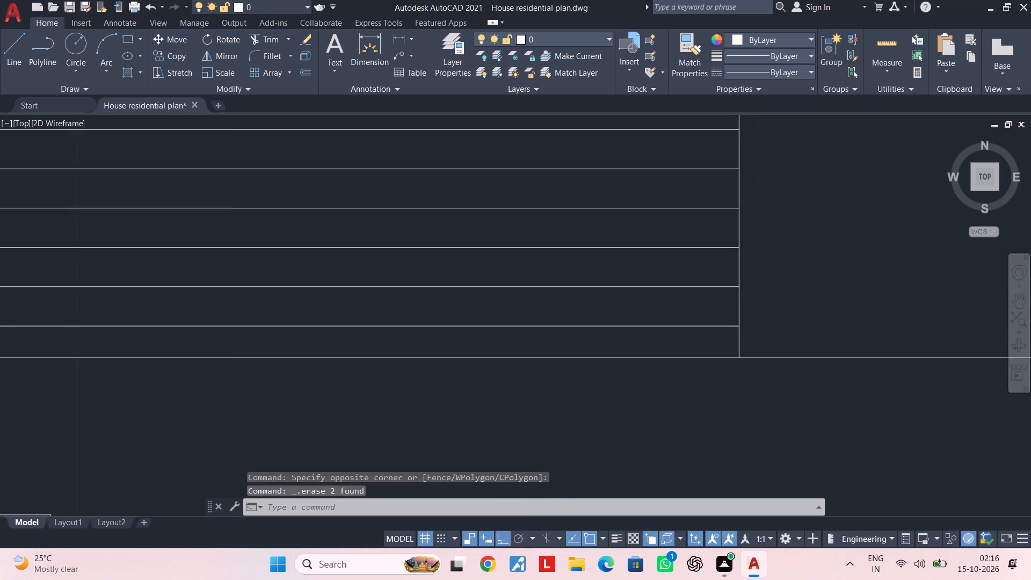
pyautogui.scroll(-3, 728, 409)
pyautogui.middleClick(728, 409)
pyautogui.moveTo(757, 275); pyautogui.dragTo(746, 347, button='middle')
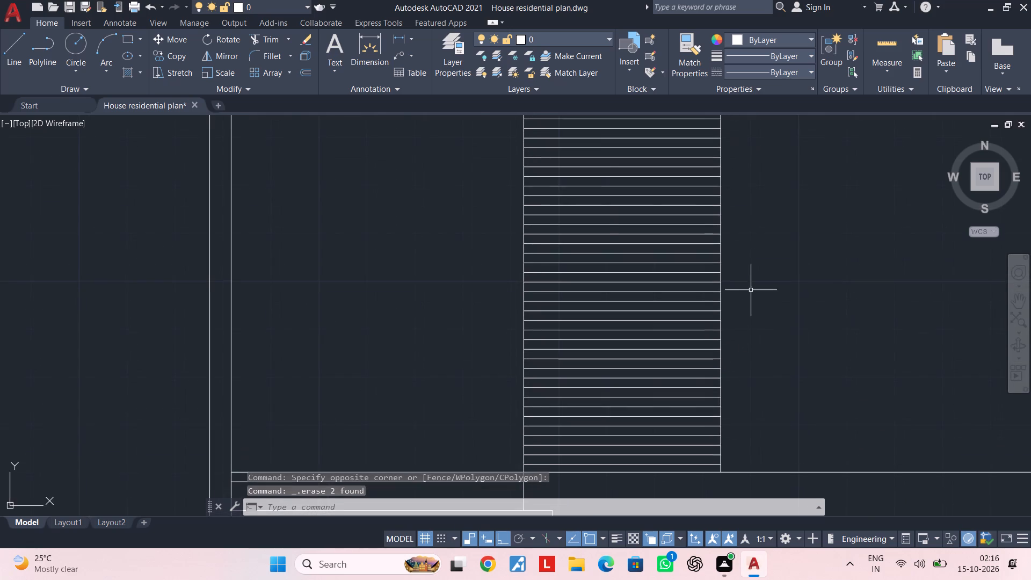
pyautogui.scroll(-1, 751, 290)
pyautogui.moveTo(751, 292); pyautogui.dragTo(727, 350, button='middle')
pyautogui.scroll(-1, 743, 302)
pyautogui.moveTo(743, 302); pyautogui.dragTo(641, 328, button='middle')
pyautogui.press('Escape')
pyautogui.moveTo(653, 306); pyautogui.dragTo(649, 322, button='middle')
pyautogui.press('Escape')
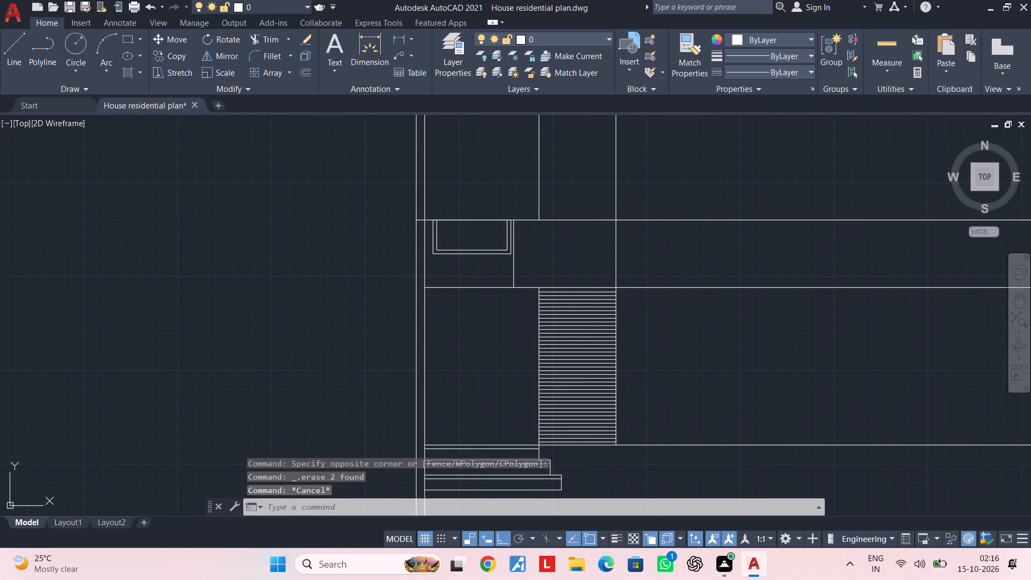
pyautogui.press('Escape')
pyautogui.moveTo(642, 342); pyautogui.dragTo(630, 323, button='middle')
pyautogui.press('Escape')
pyautogui.press('Escape')
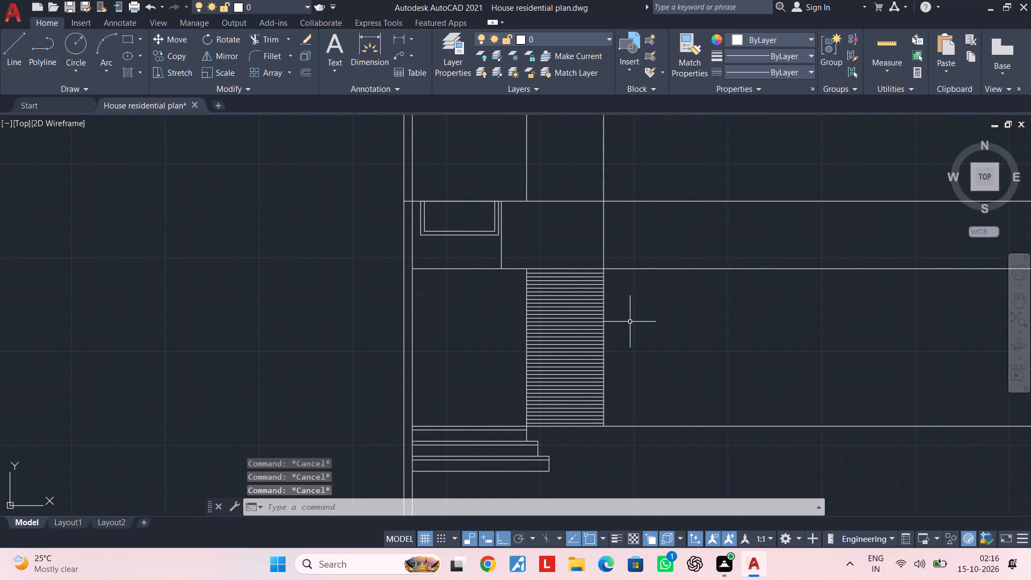
pyautogui.press('Escape')
pyautogui.press('Escape')
pyautogui.moveTo(630, 325); pyautogui.dragTo(563, 322, button='middle')
pyautogui.press('Escape')
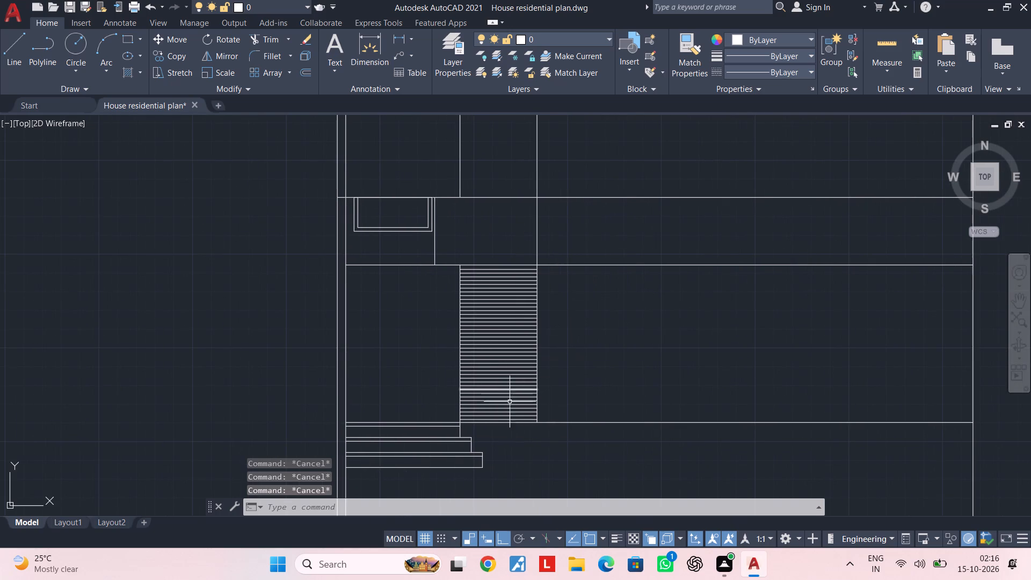
pyautogui.press('Escape')
pyautogui.press('Escape')
pyautogui.write('of')
pyautogui.press('space')
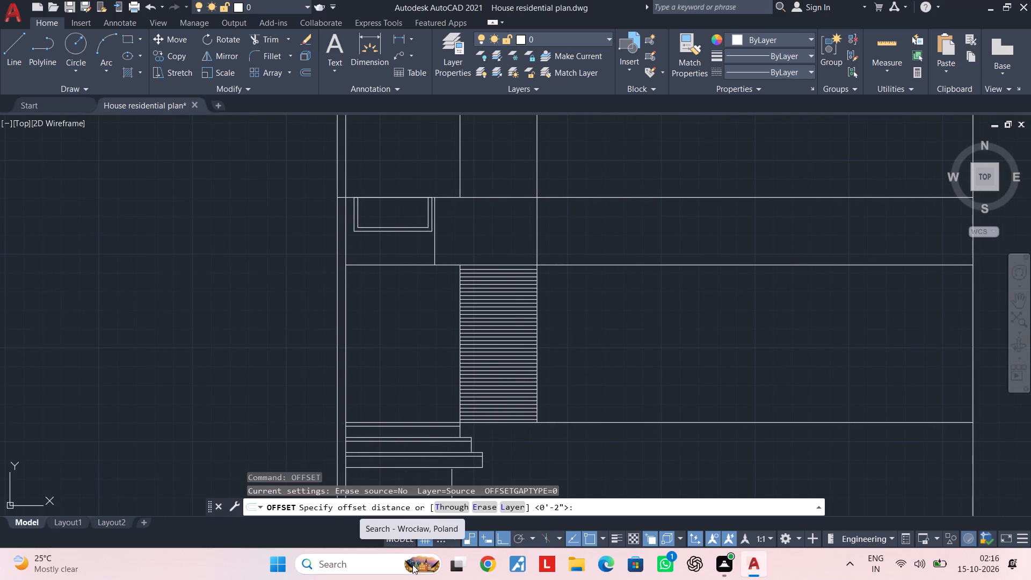
pyautogui.press('6')
pyautogui.hotkey('shift', '"')
pyautogui.press('Return')
pyautogui.click(538, 251)
pyautogui.scroll(2, 572, 275)
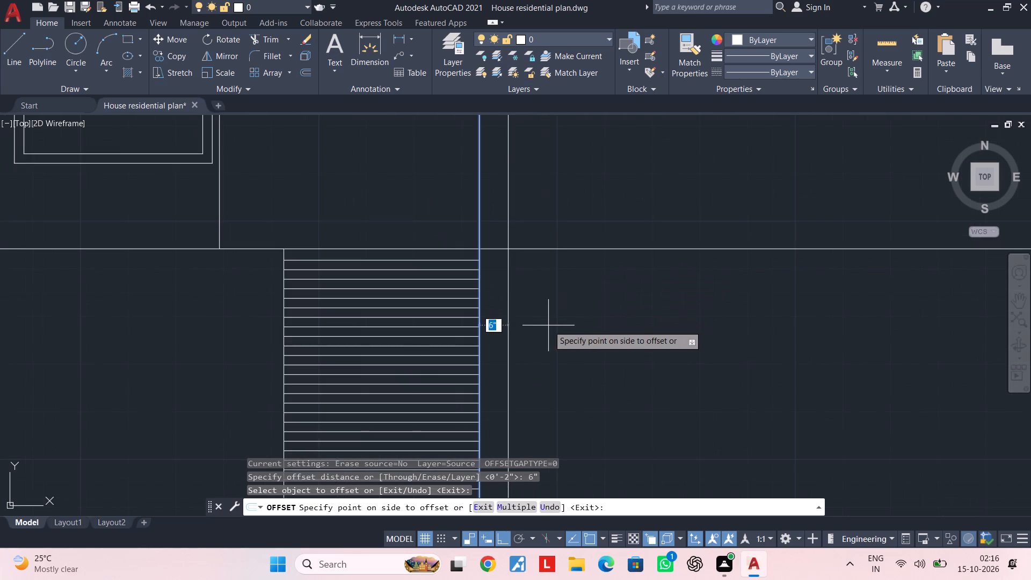
pyautogui.moveTo(548, 325); pyautogui.dragTo(585, 280, button='middle')
pyautogui.scroll(2, 585, 280)
pyautogui.moveTo(583, 283); pyautogui.dragTo(607, 271, button='middle')
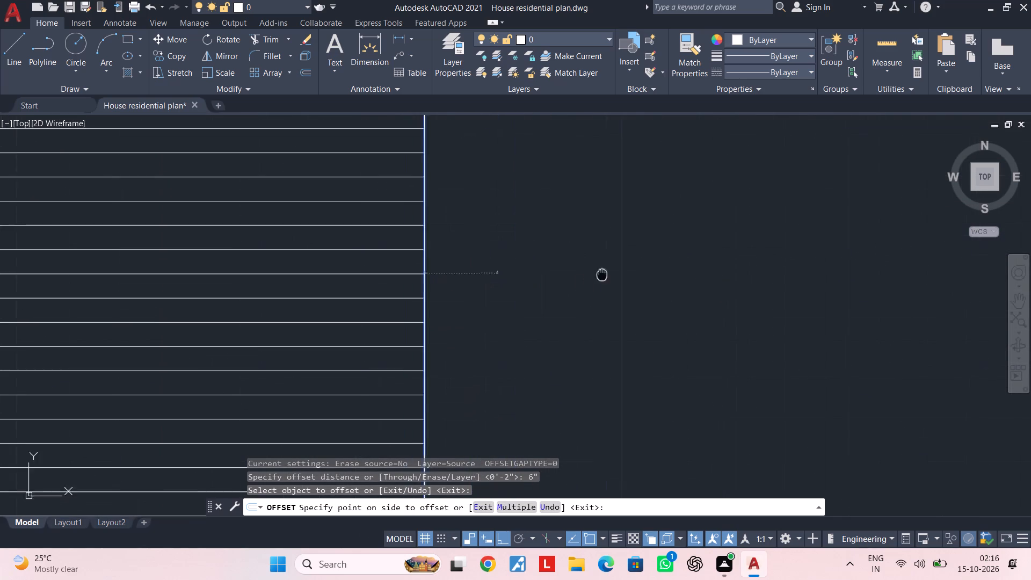
pyautogui.moveTo(607, 271); pyautogui.dragTo(652, 259, button='middle')
pyautogui.scroll(-2, 649, 281)
pyautogui.click(649, 281)
pyautogui.press('Escape')
pyautogui.press('Escape')
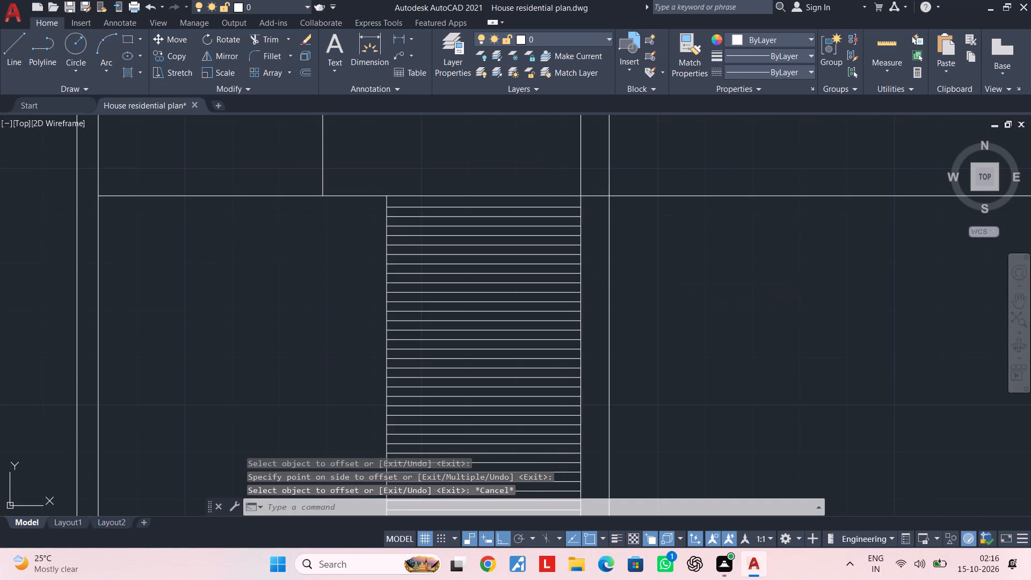
pyautogui.press('Escape')
pyautogui.press('Escape')
pyautogui.press('Escape')
pyautogui.press('Escape')
# Trim the new offset vertical line's segment between the two horizontal level lines directly above the lined bay.
pyautogui.scroll(-1, 649, 281)
pyautogui.moveTo(649, 282); pyautogui.dragTo(614, 303, button='middle')
pyautogui.press('Escape')
pyautogui.press('Escape')
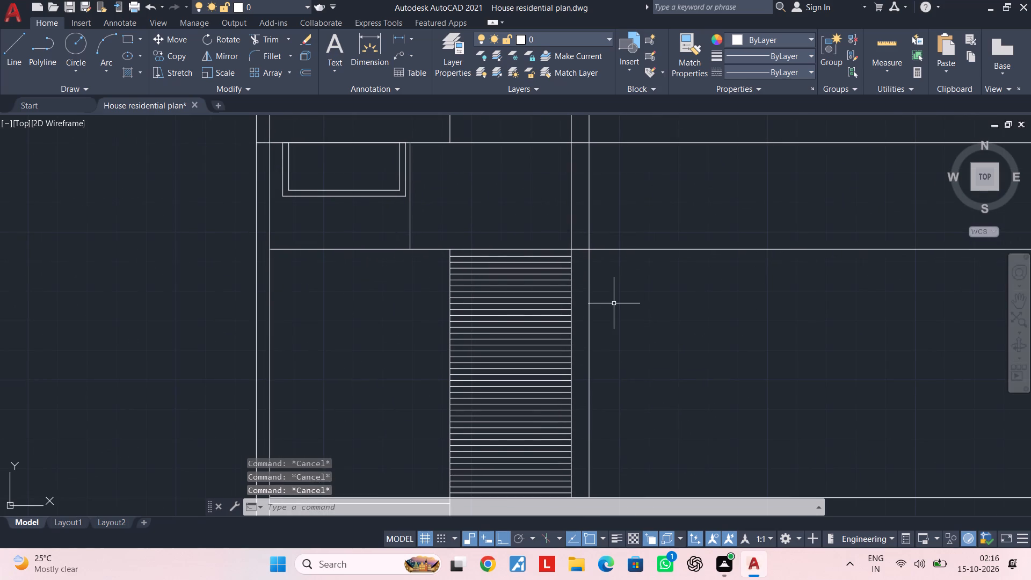
pyautogui.write('tr')
pyautogui.press('space')
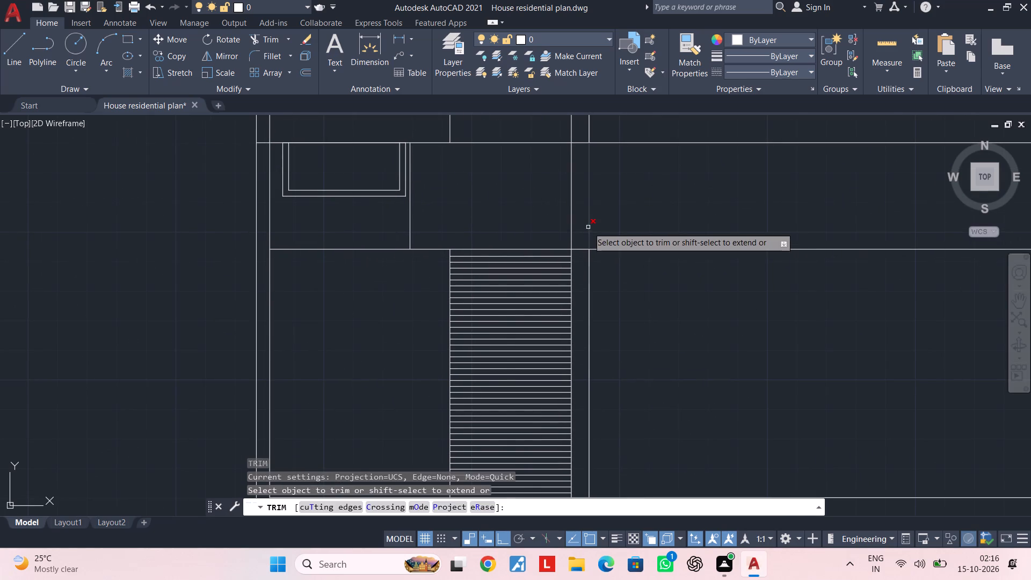
pyautogui.click(588, 227)
pyautogui.press('Escape')
pyautogui.moveTo(612, 305); pyautogui.dragTo(570, 213, button='middle')
pyautogui.press('Escape')
pyautogui.press('Escape')
pyautogui.press('Escape')
pyautogui.press('Escape')
pyautogui.press('Escape')
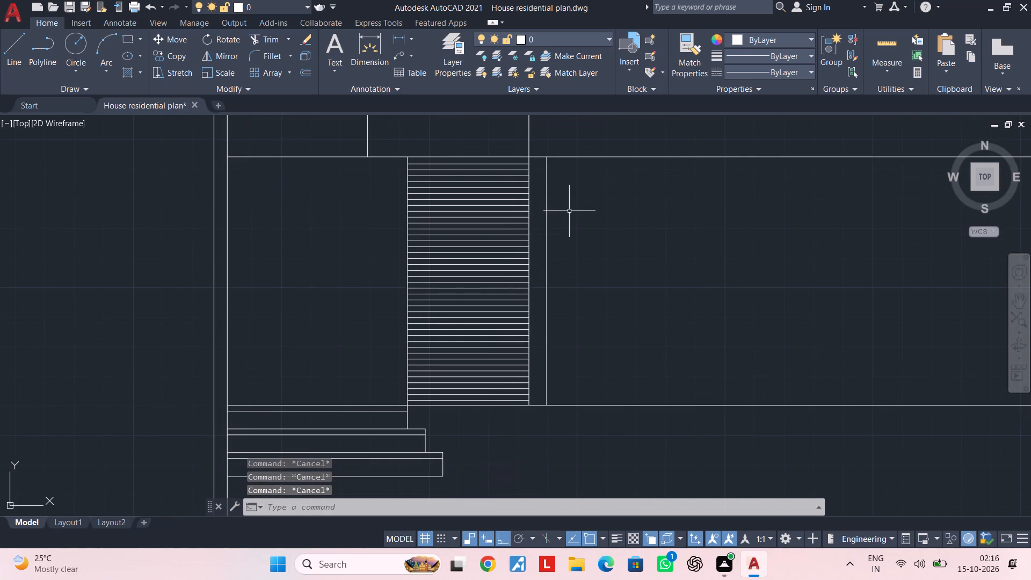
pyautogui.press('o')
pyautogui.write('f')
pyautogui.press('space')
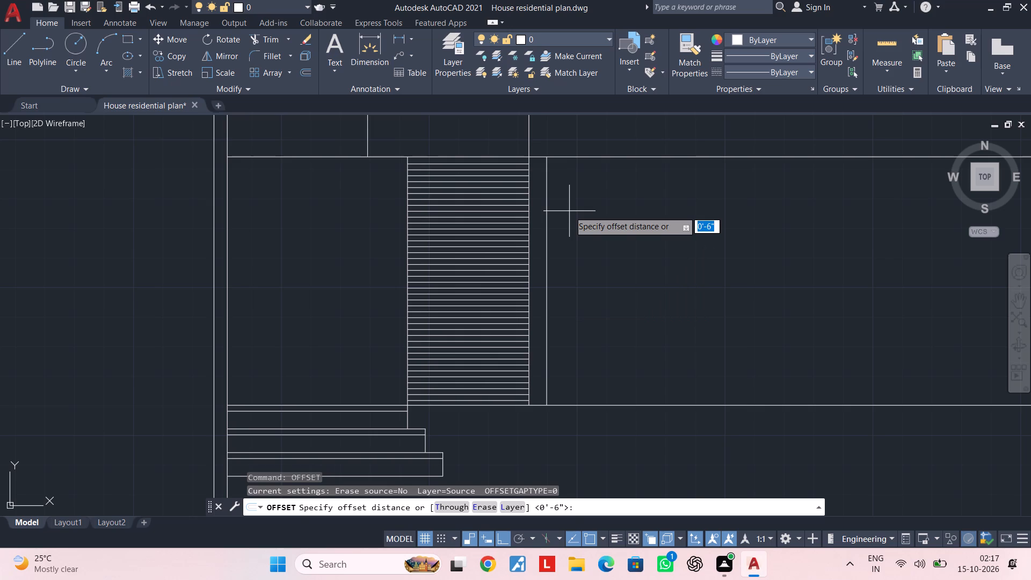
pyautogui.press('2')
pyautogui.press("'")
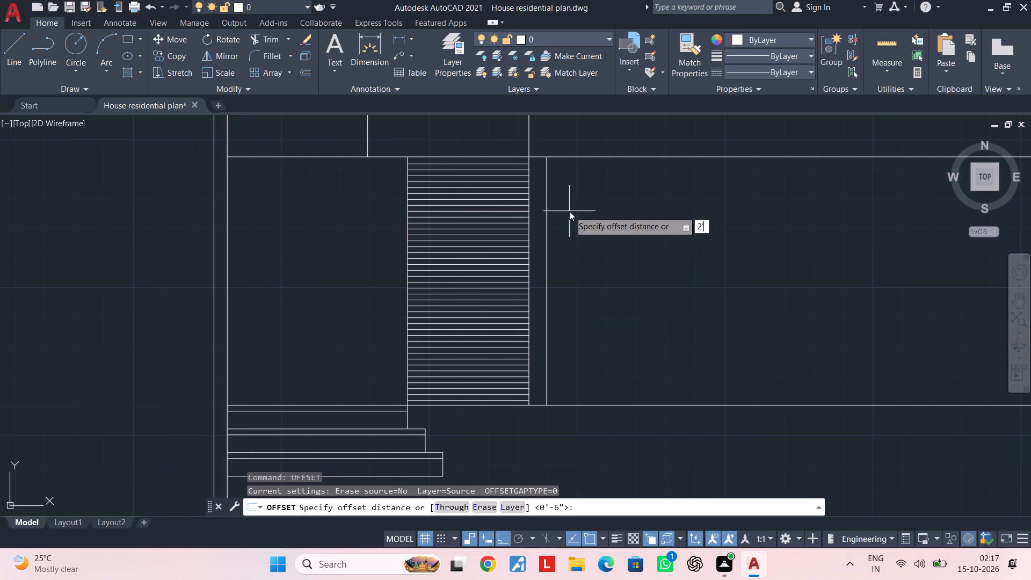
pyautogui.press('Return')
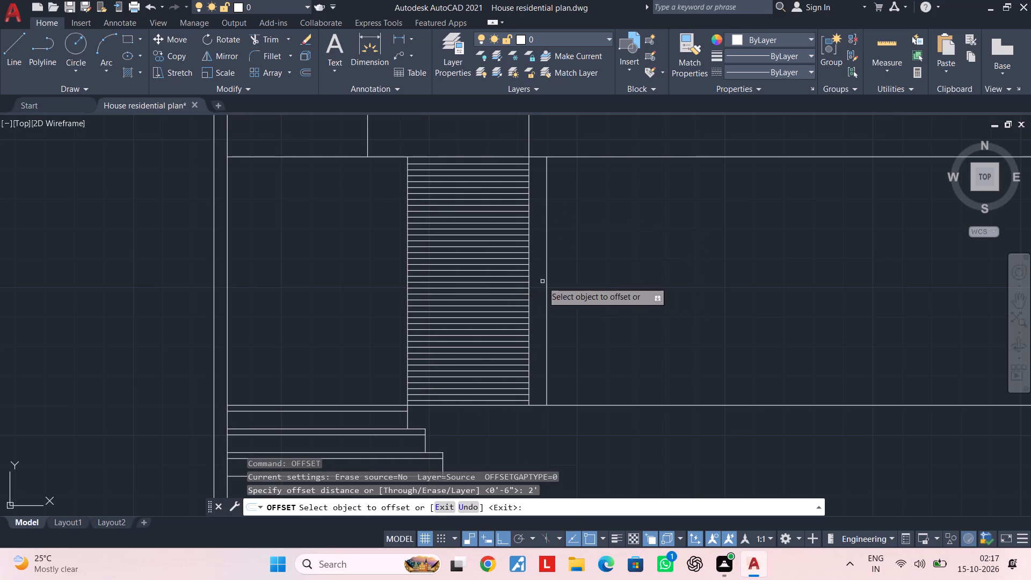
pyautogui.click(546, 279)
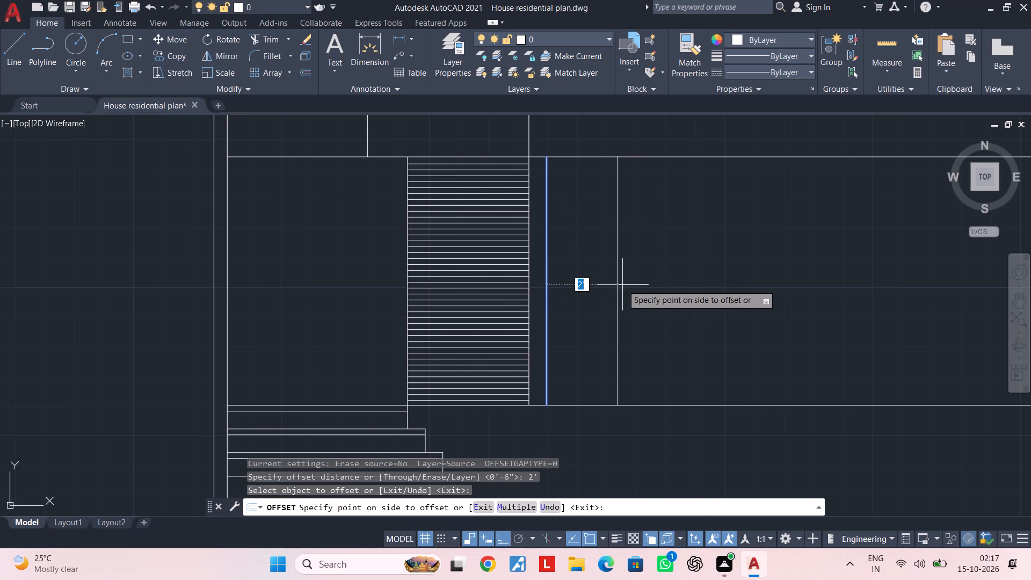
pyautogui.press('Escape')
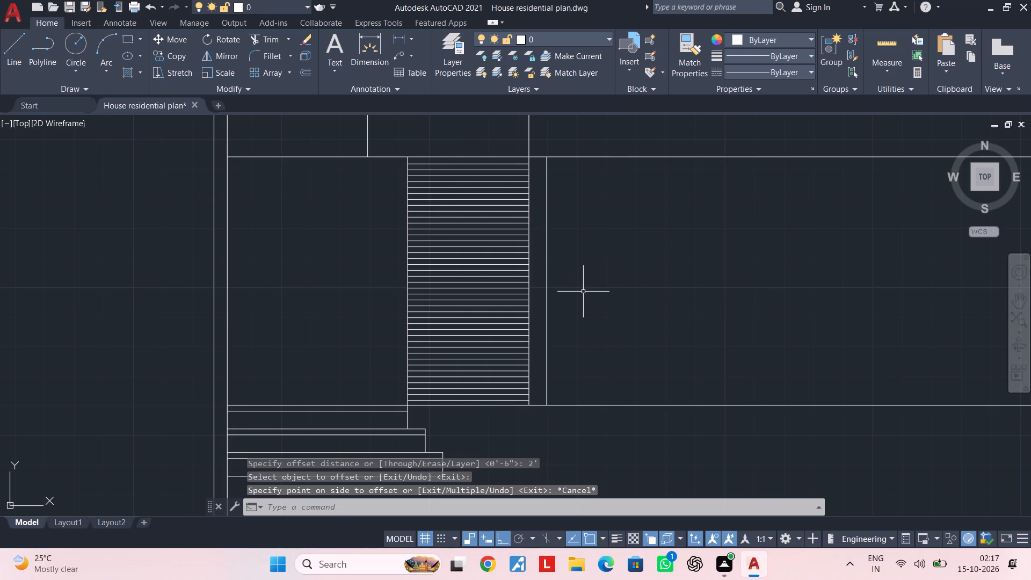
# Offset the outermost vertical line beside the lined bay 1' to the right.
pyautogui.write('of')
pyautogui.press('space')
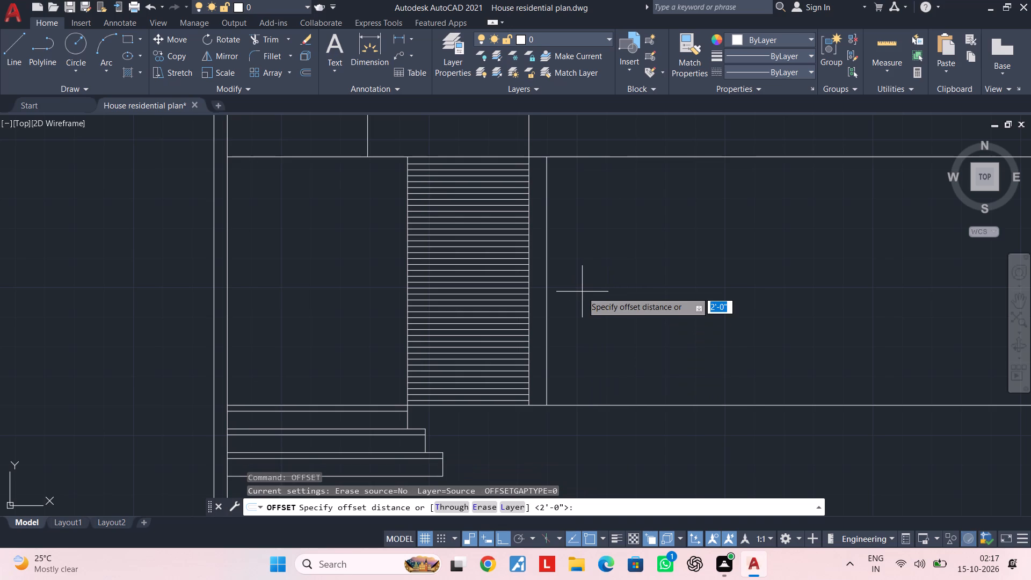
pyautogui.write("1'")
pyautogui.press('Return')
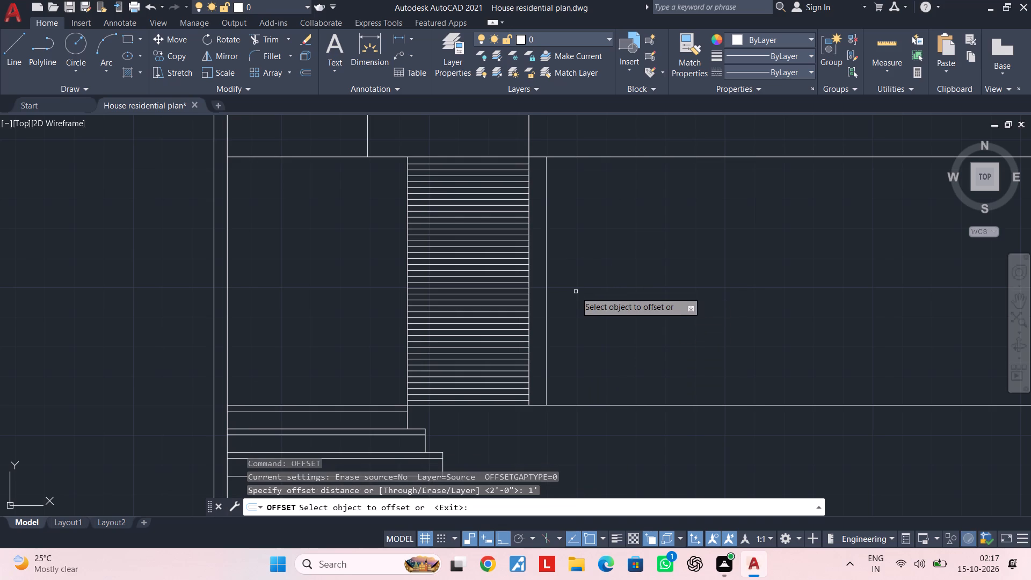
pyautogui.click(550, 310)
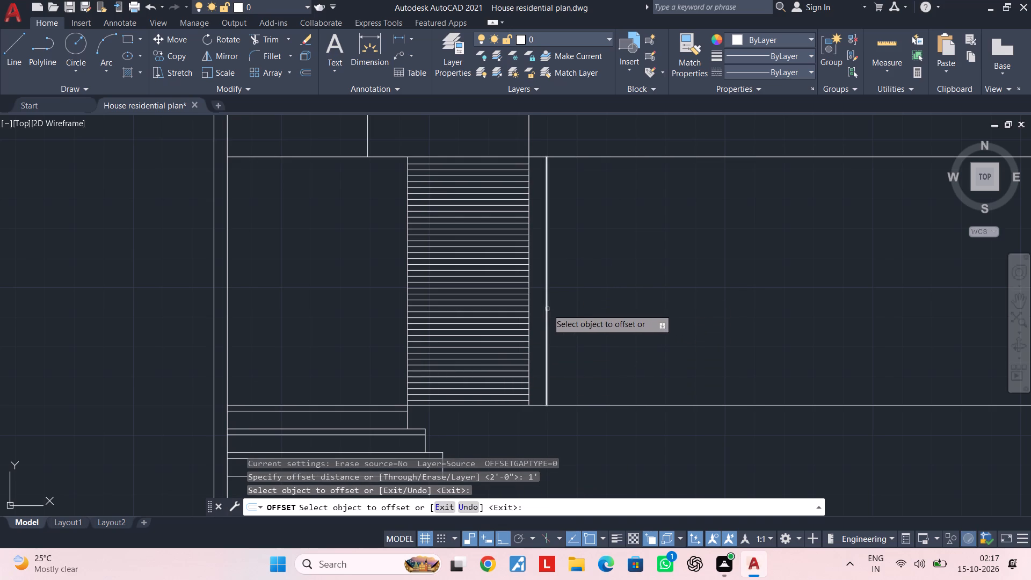
pyautogui.click(545, 309)
pyautogui.click(620, 302)
pyautogui.press('space')
# Offset the newest vertical line beside the lined bay 6" further to the right.
pyautogui.press('space')
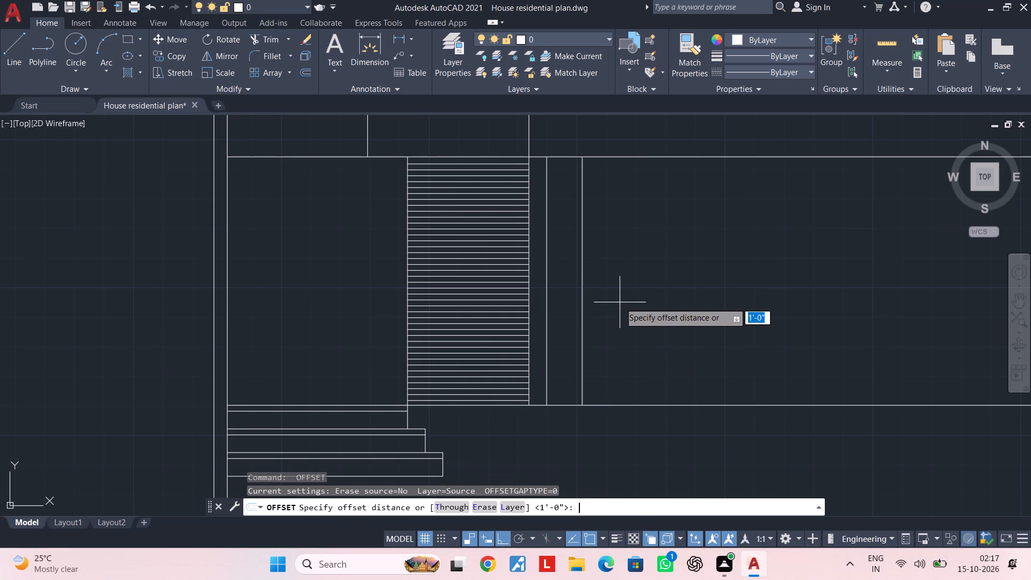
pyautogui.press('6')
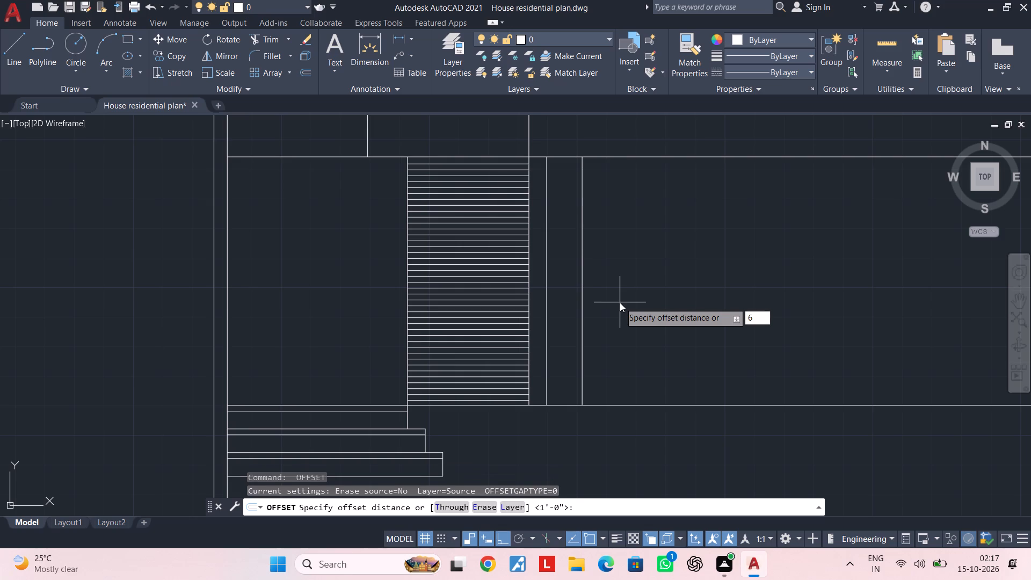
pyautogui.hotkey('shift', '"')
pyautogui.press('Return')
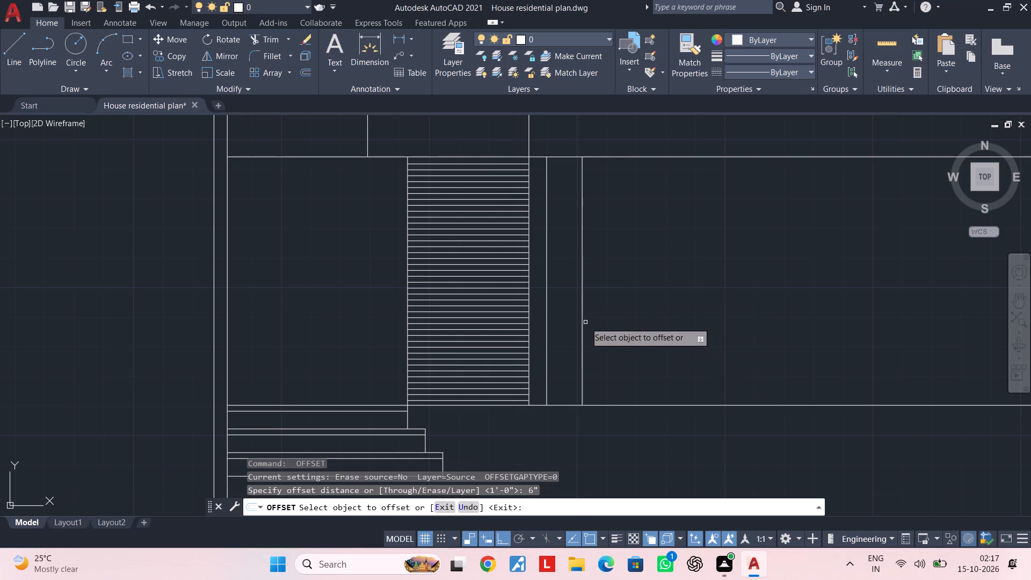
pyautogui.click(583, 322)
pyautogui.click(687, 317)
pyautogui.press('Escape')
pyautogui.press('Escape')
pyautogui.press('Escape')
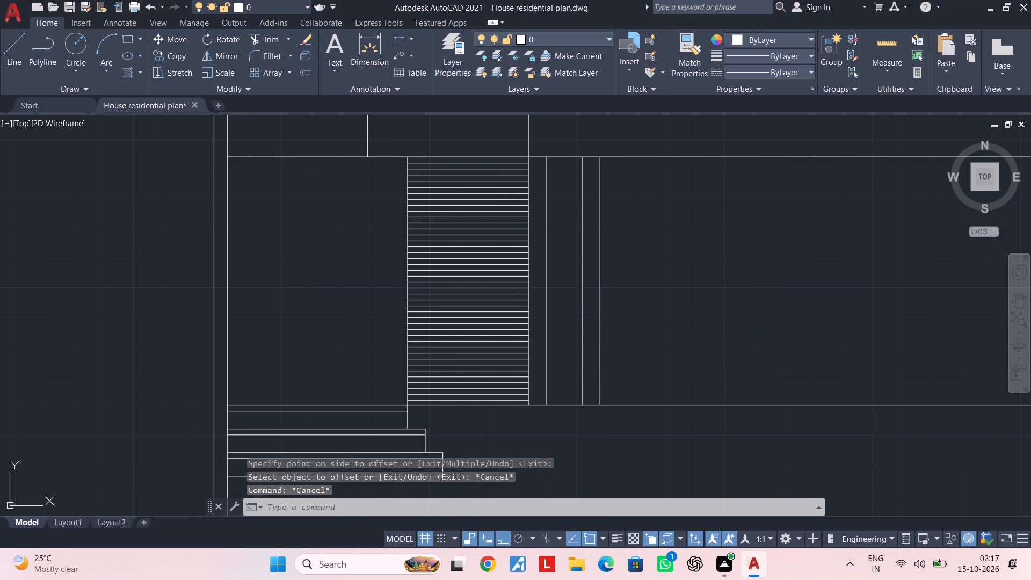
pyautogui.press('Escape')
pyautogui.press('Escape')
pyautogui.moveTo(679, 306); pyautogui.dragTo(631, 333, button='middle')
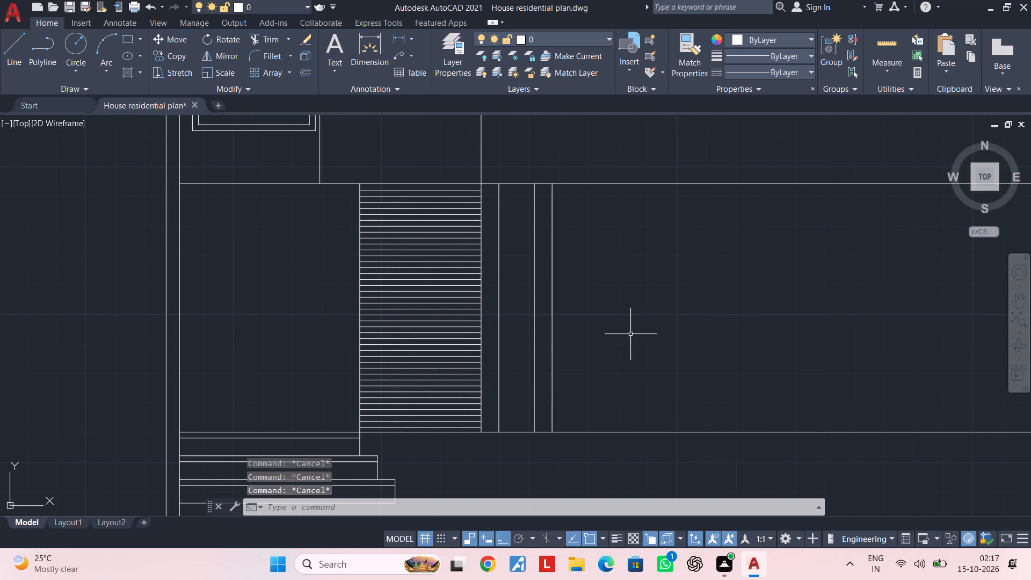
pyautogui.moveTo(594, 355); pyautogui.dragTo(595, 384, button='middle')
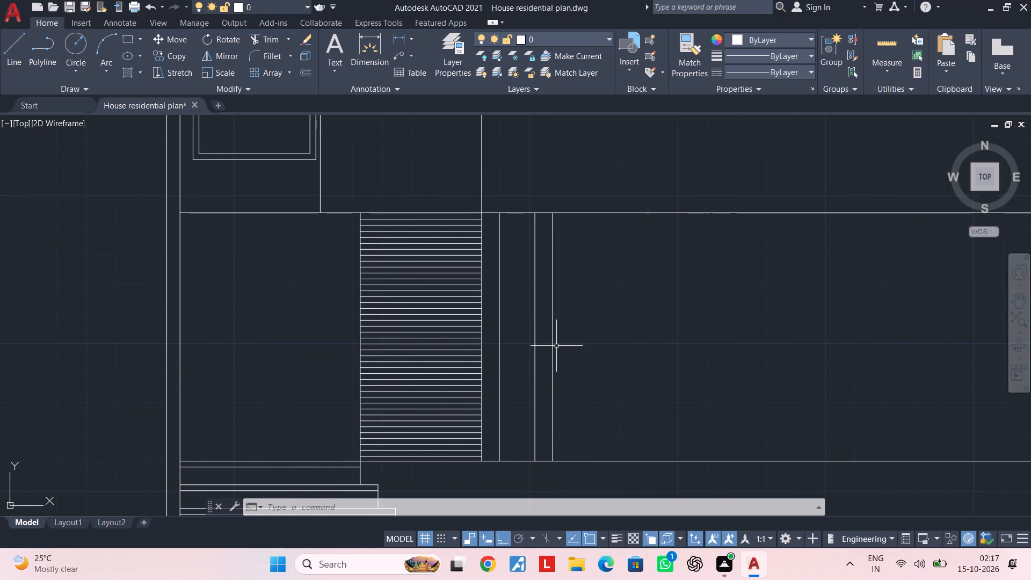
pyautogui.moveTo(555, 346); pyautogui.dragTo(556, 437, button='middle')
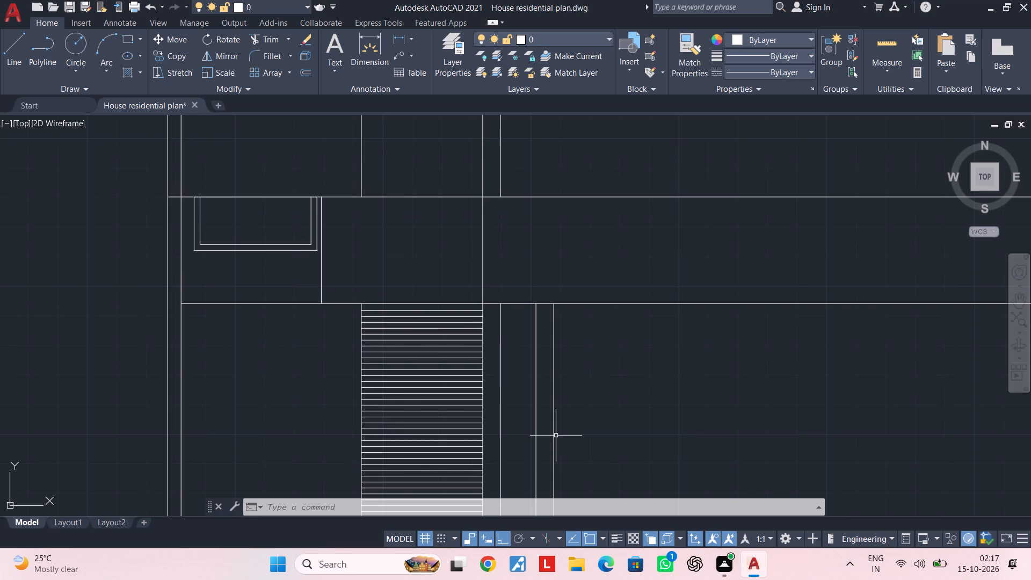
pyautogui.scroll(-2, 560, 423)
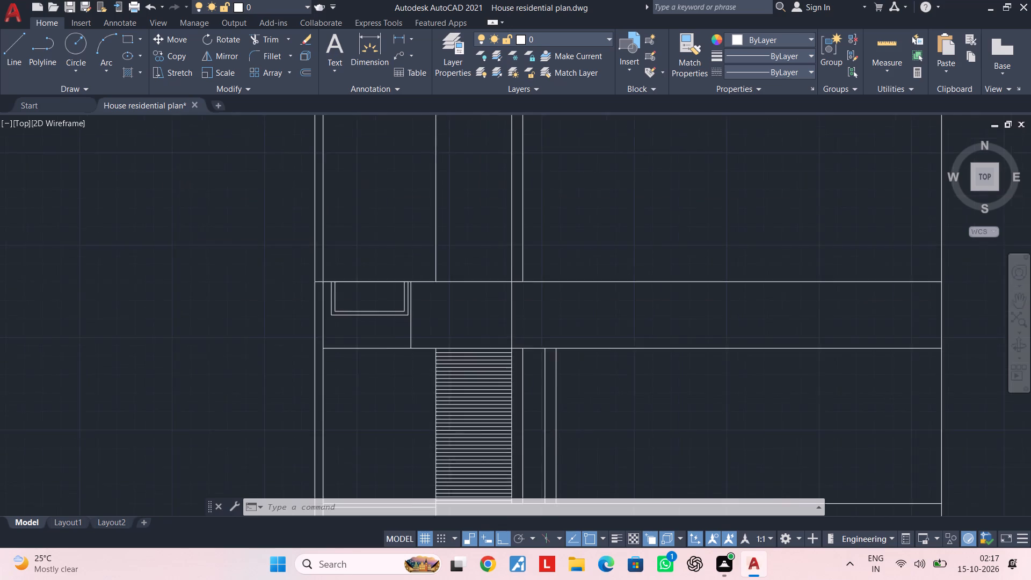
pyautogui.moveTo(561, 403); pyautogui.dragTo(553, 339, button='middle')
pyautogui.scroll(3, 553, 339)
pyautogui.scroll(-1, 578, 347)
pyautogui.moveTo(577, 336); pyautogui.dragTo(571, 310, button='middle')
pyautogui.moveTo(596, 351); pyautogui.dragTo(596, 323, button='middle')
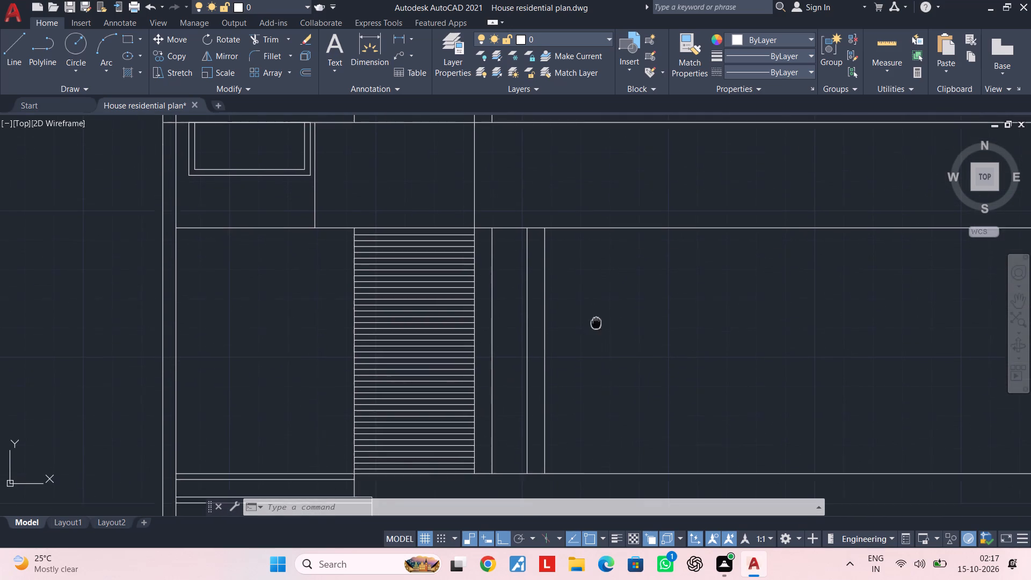
# Draw a horizontal ground line rightward from the bottom outer corner of the lowest entrance step, stopping short of the right building edge.
pyautogui.moveTo(596, 323); pyautogui.dragTo(592, 213, button='middle')
pyautogui.press('Escape')
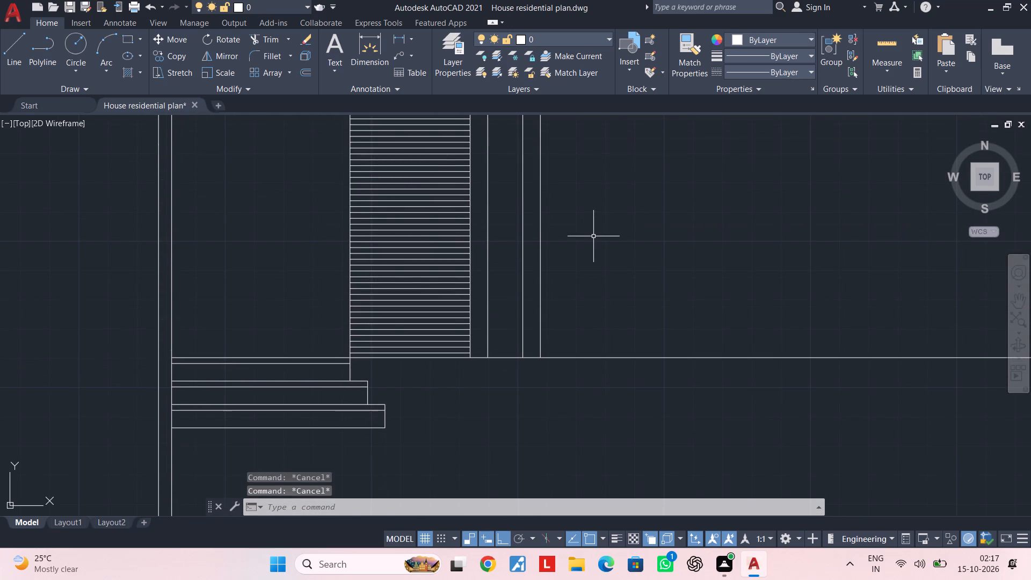
pyautogui.press('Escape')
pyautogui.press('Escape')
pyautogui.press('l')
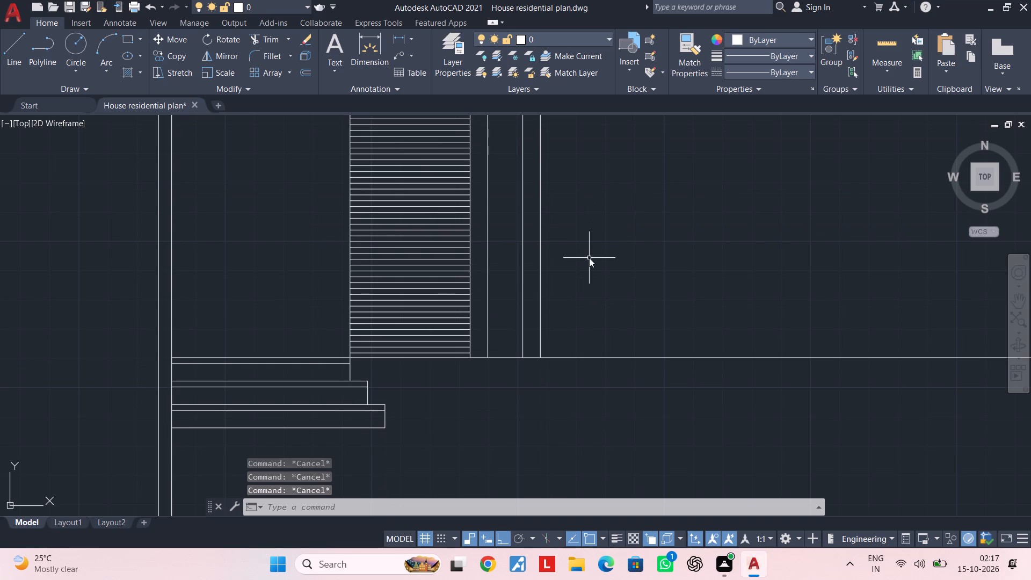
pyautogui.press('space')
pyautogui.click(383, 429)
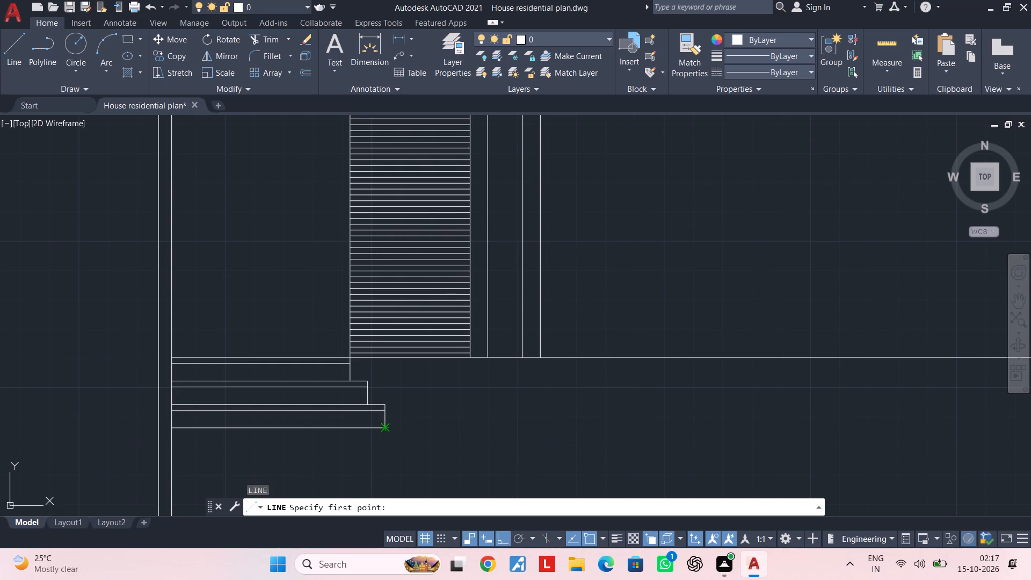
pyautogui.moveTo(725, 422); pyautogui.dragTo(596, 407, button='middle')
pyautogui.click(811, 395)
pyautogui.press('Escape')
pyautogui.press('Escape')
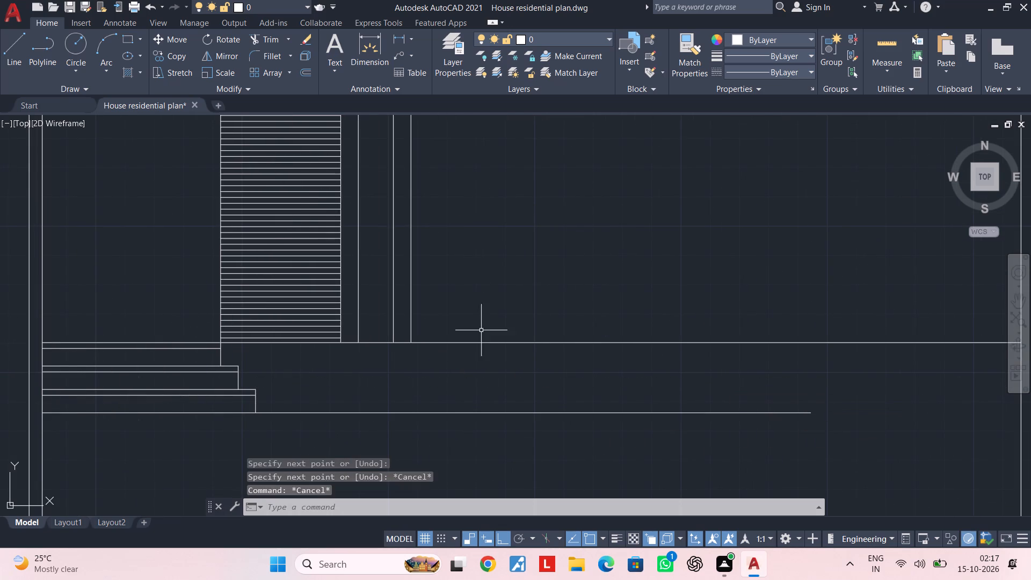
# Trim the level line along the lined bay's top where it runs right of the outermost new vertical line.
pyautogui.moveTo(446, 274); pyautogui.dragTo(444, 373, button='middle')
pyautogui.scroll(-1, 446, 354)
pyautogui.moveTo(458, 352); pyautogui.dragTo(563, 337, button='middle')
pyautogui.scroll(1, 545, 323)
pyautogui.moveTo(573, 311); pyautogui.dragTo(565, 325, button='middle')
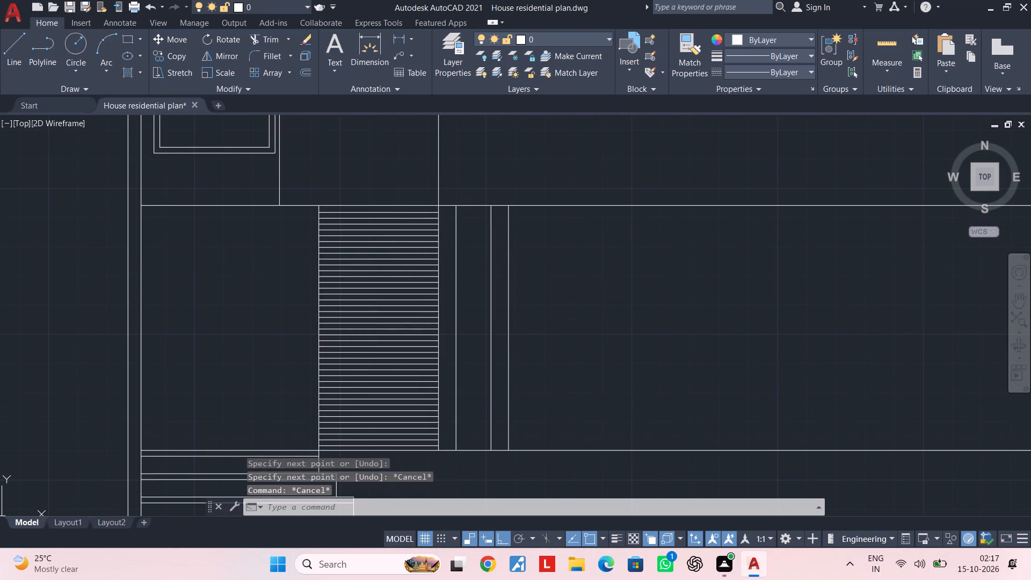
pyautogui.press('Escape')
pyautogui.press('Escape')
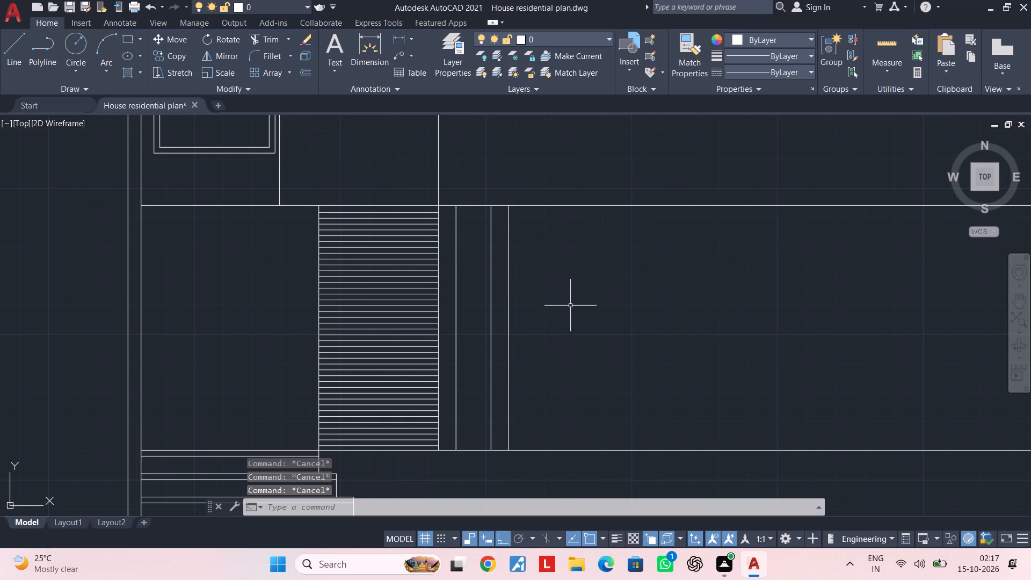
pyautogui.moveTo(571, 302); pyautogui.dragTo(514, 376, button='middle')
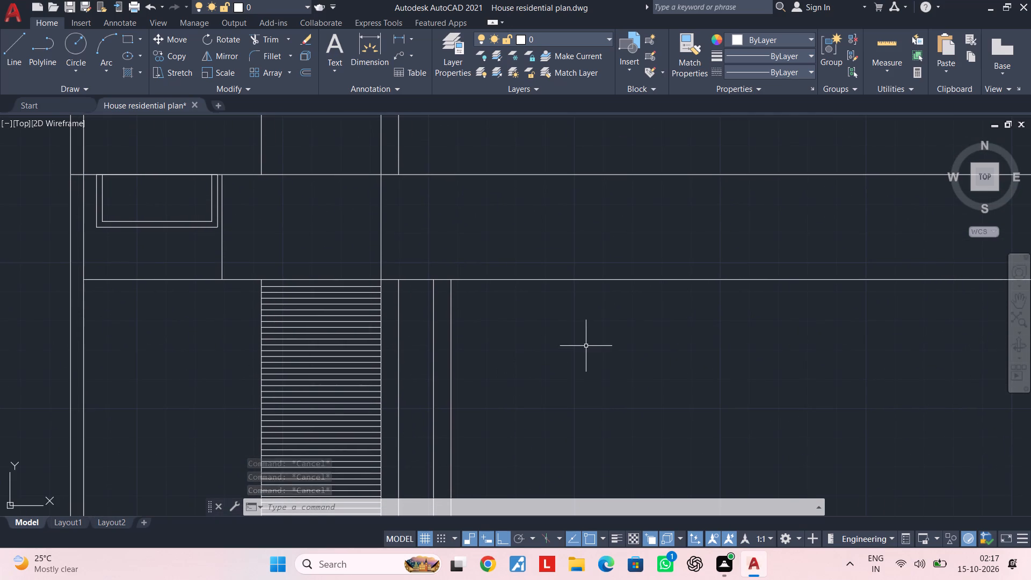
pyautogui.write('tr')
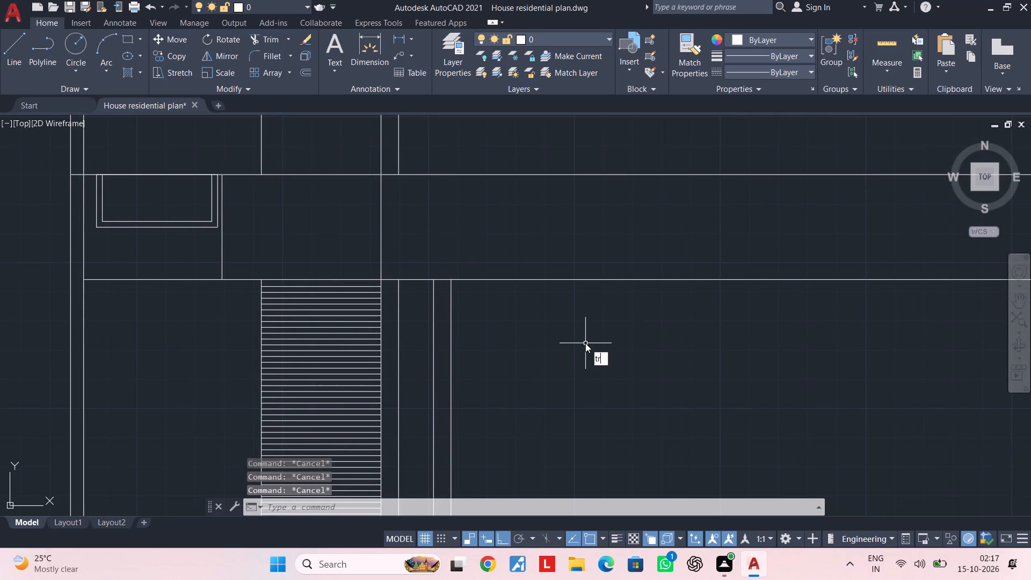
pyautogui.press('space')
pyautogui.click(585, 343)
pyautogui.click(556, 215)
pyautogui.press('Escape')
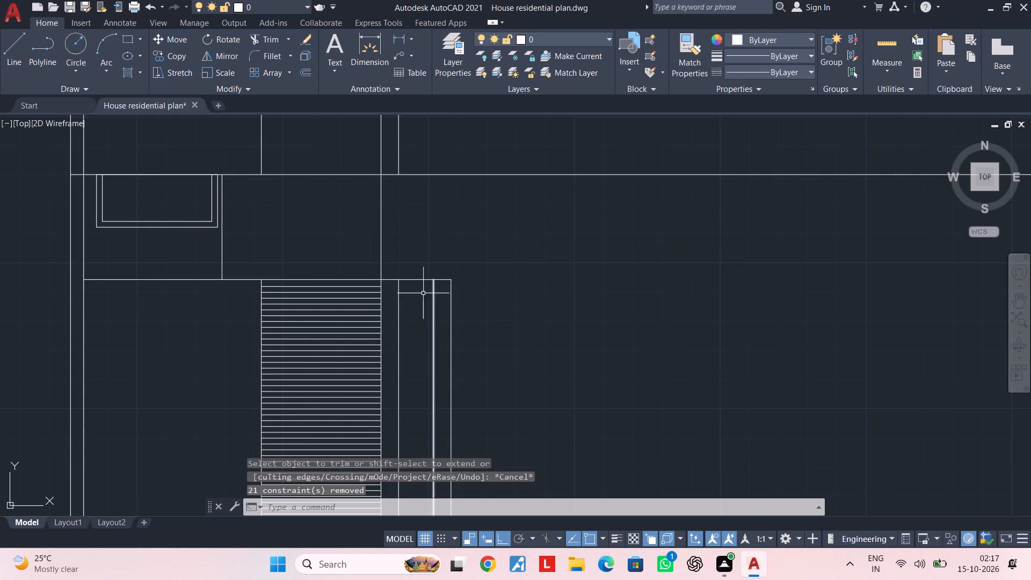
pyautogui.scroll(2, 410, 290)
pyautogui.press('space')
pyautogui.press('Escape')
# Draw a short horizontal line above the three verticals beside the bay, roughly midway between the two level lines and overhanging them both ways.
pyautogui.scroll(-3, 413, 289)
pyautogui.moveTo(413, 289); pyautogui.dragTo(407, 348, button='middle')
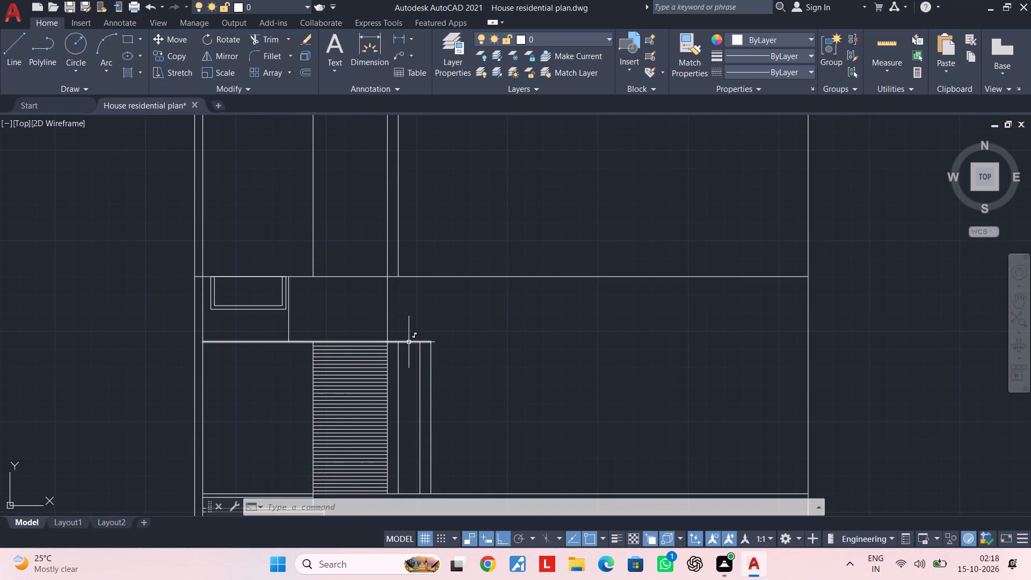
pyautogui.scroll(1, 409, 342)
pyautogui.press('l')
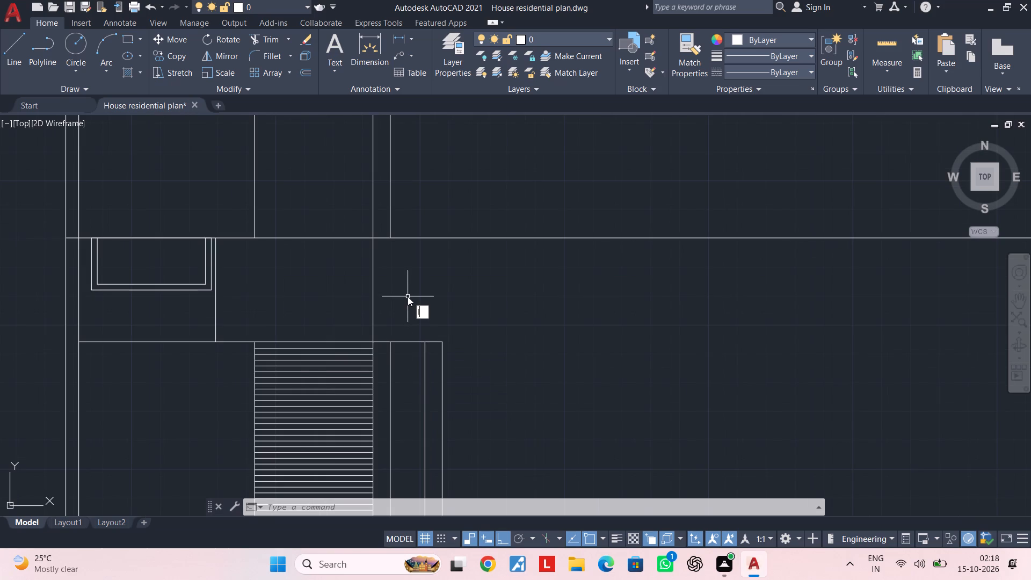
pyautogui.press('space')
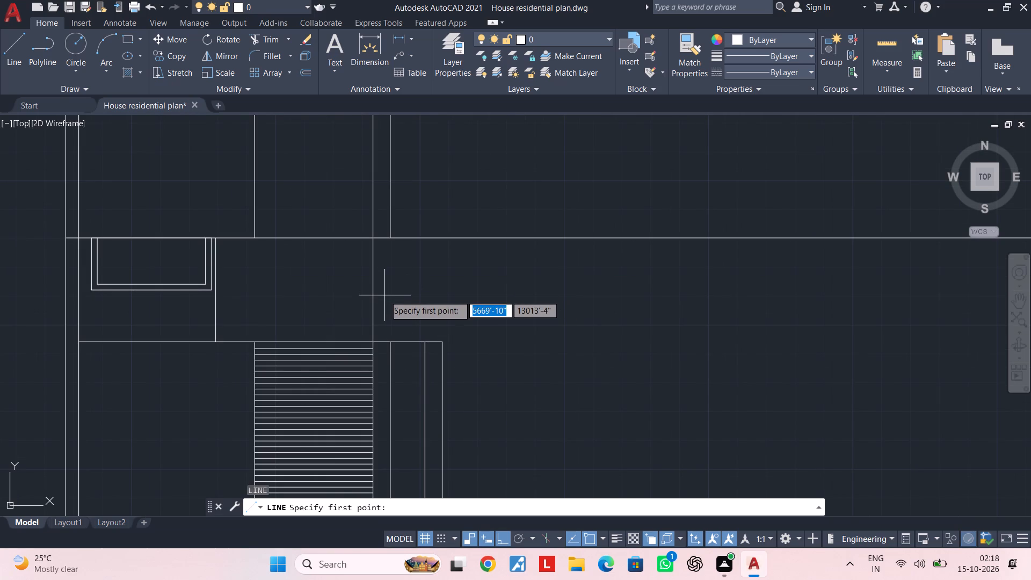
pyautogui.click(384, 295)
pyautogui.click(544, 294)
pyautogui.press('Escape')
pyautogui.press('Escape')
pyautogui.press('Escape')
pyautogui.press('Escape')
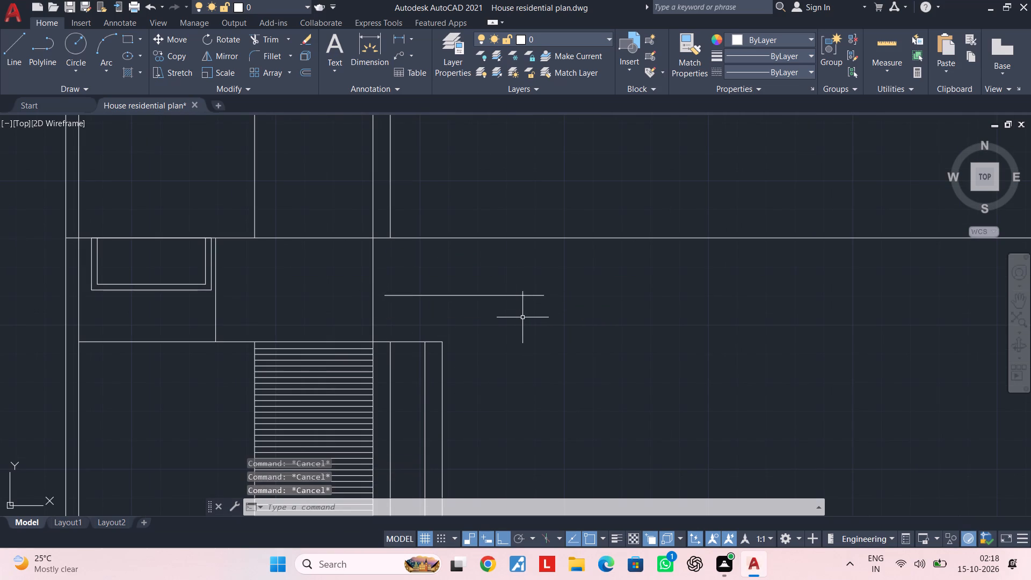
# Extend the three vertical lines right of the lined bay up to the new short horizontal line.
pyautogui.write('ex')
pyautogui.press('space')
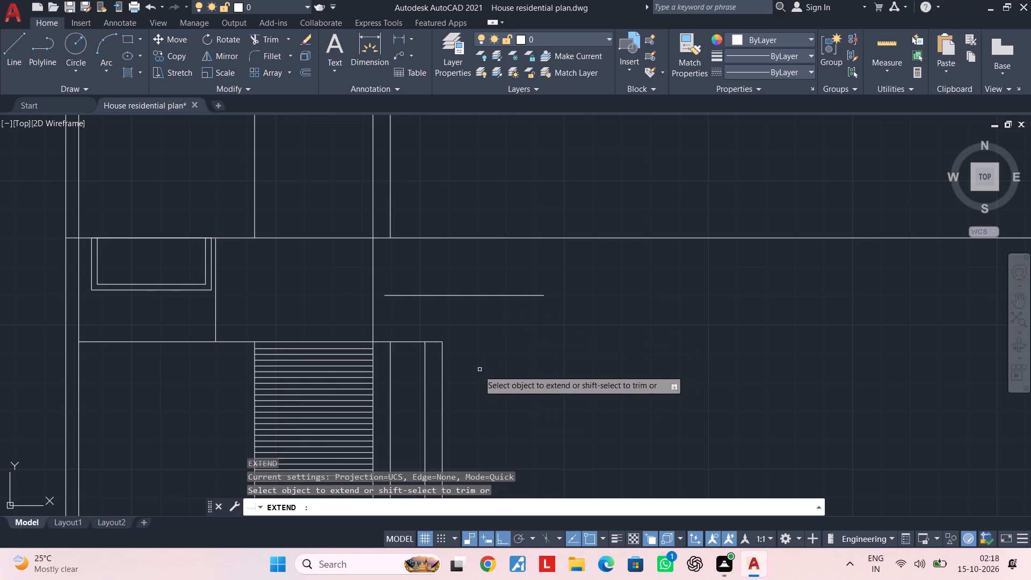
pyautogui.click(459, 378)
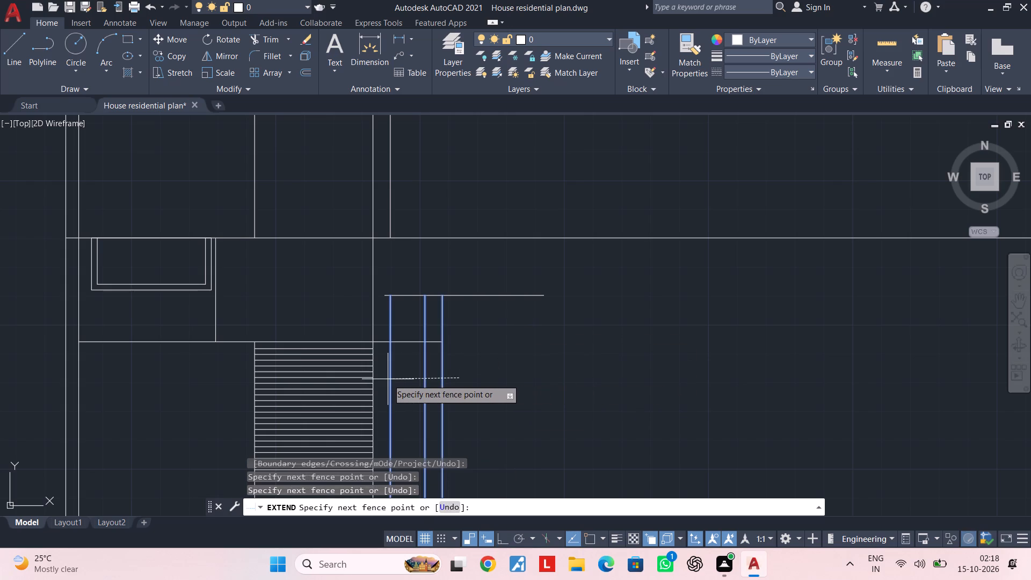
pyautogui.click(388, 379)
pyautogui.press('Escape')
pyautogui.press('Escape')
pyautogui.press('Escape')
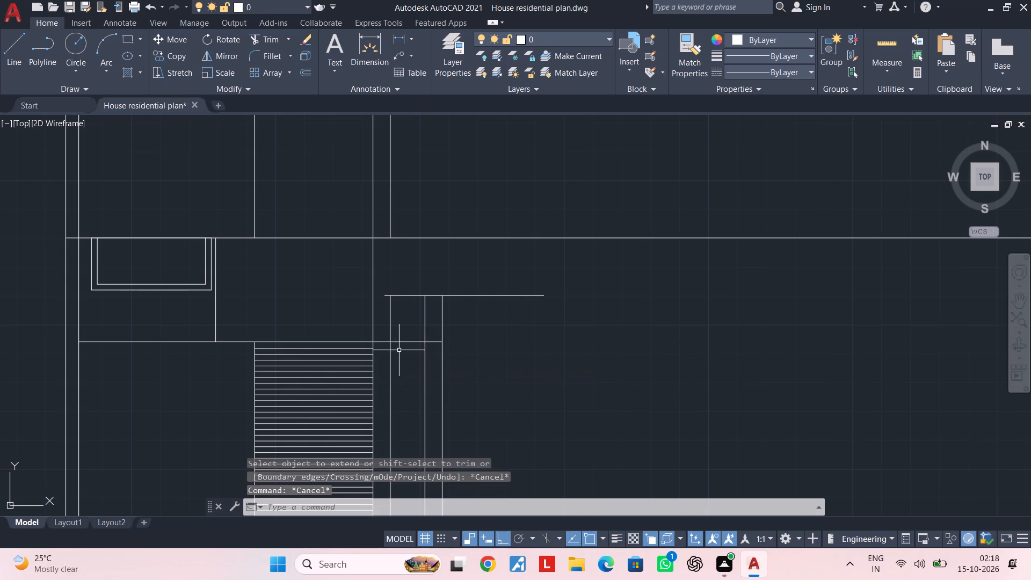
pyautogui.press('Escape')
pyautogui.press('Escape')
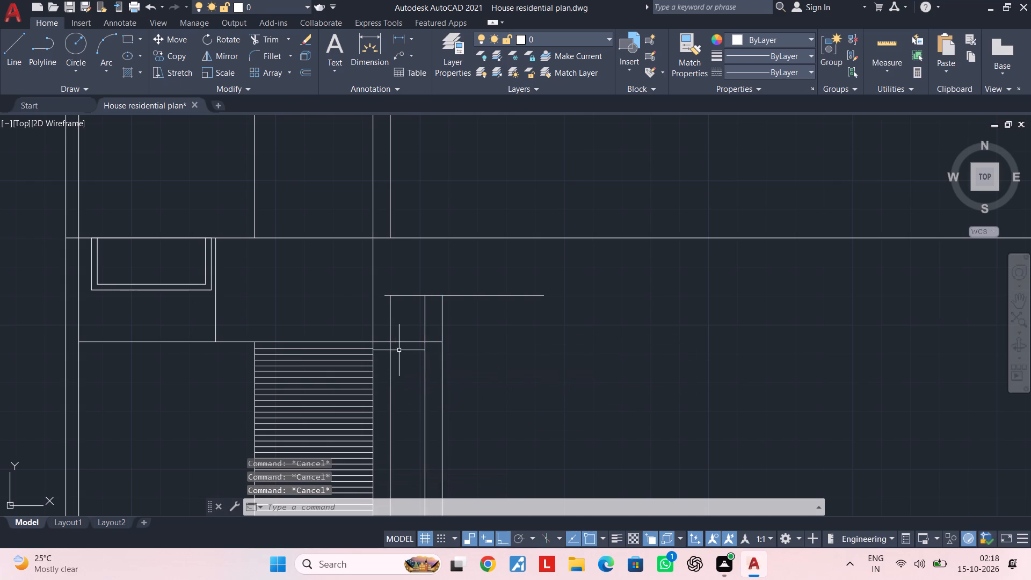
# Trim the short top line's left overhang and the level line from the bay's right edge to the second of the three verticals.
pyautogui.write('tr')
pyautogui.press('space')
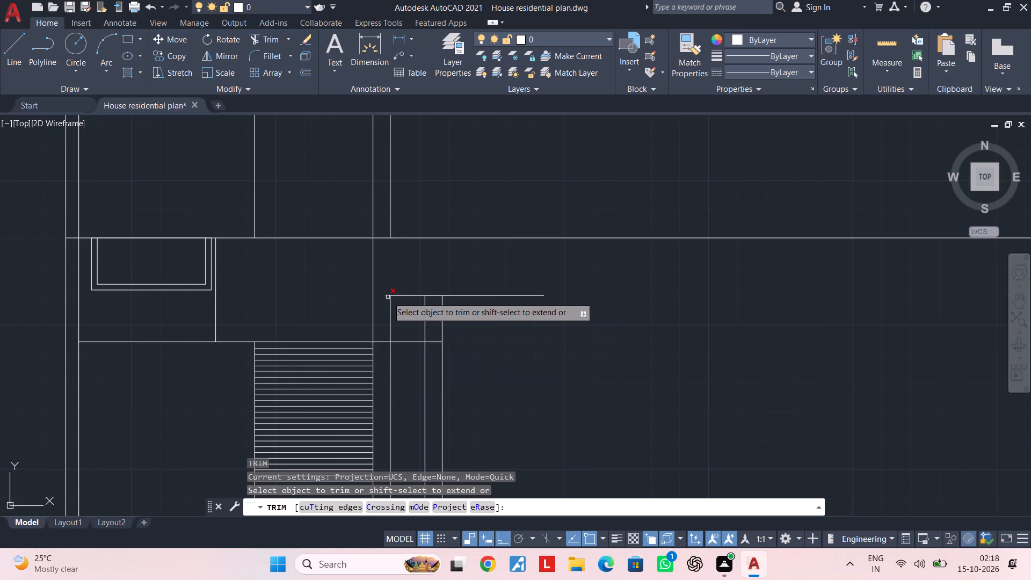
pyautogui.click(387, 292)
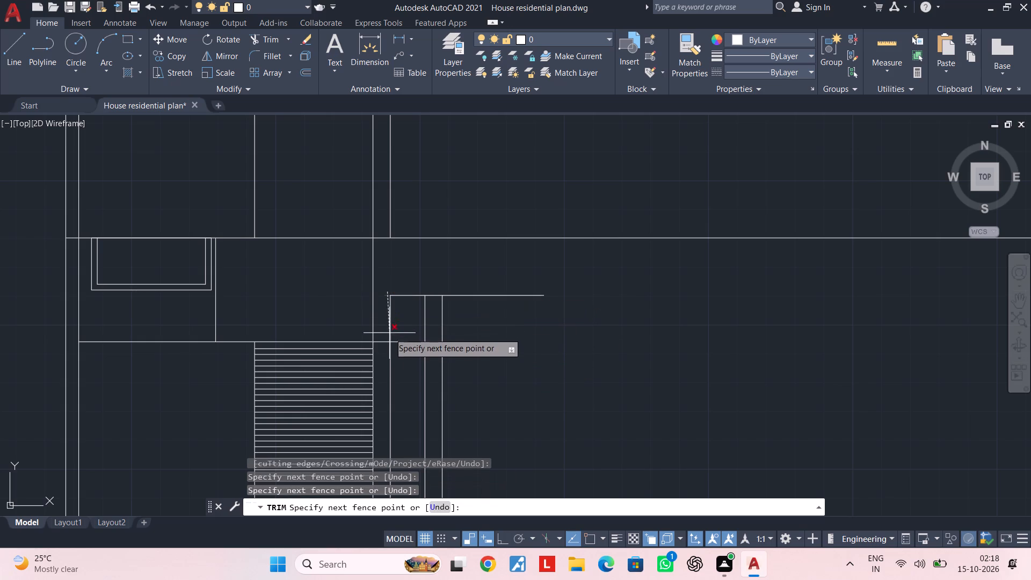
pyautogui.scroll(1, 389, 337)
pyautogui.click(377, 357)
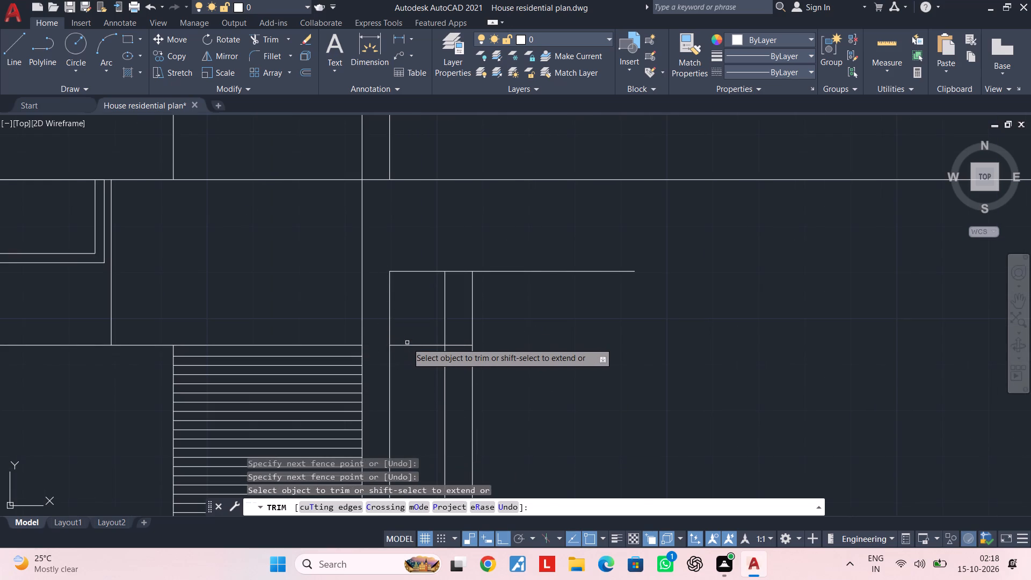
pyautogui.click(407, 346)
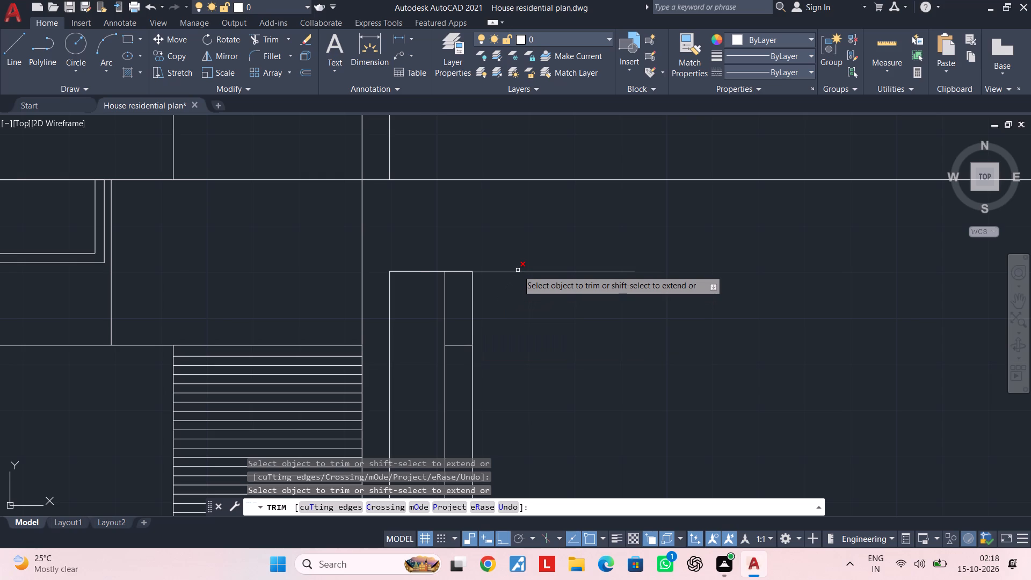
# Trim the top line beyond the second vertical and the leftover level-line piece between the second and third verticals.
pyautogui.scroll(-1, 518, 270)
pyautogui.scroll(-2, 520, 318)
pyautogui.moveTo(520, 318); pyautogui.dragTo(527, 282, button='middle')
pyautogui.scroll(2, 527, 286)
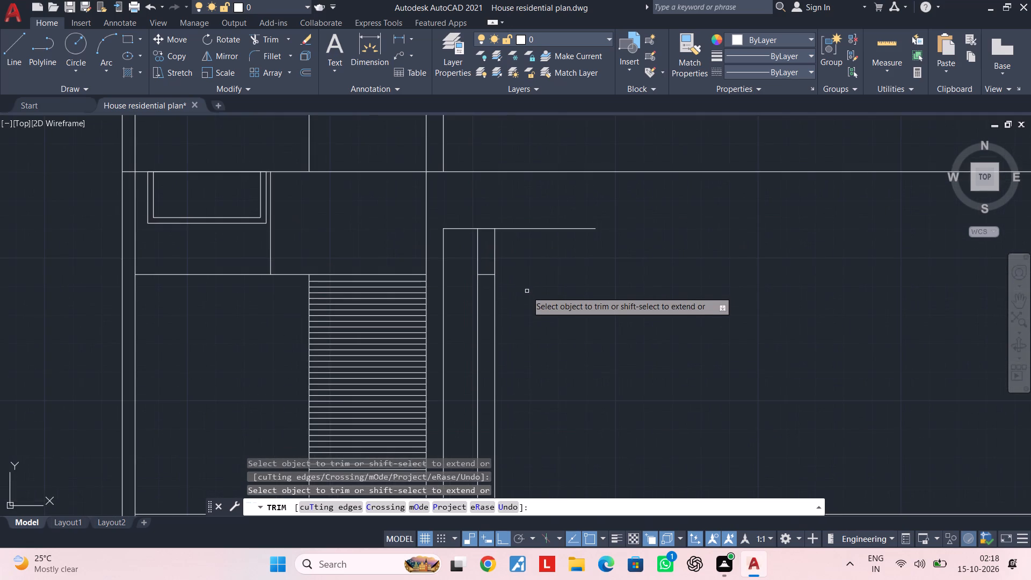
pyautogui.moveTo(535, 289); pyautogui.dragTo(584, 279, button='middle')
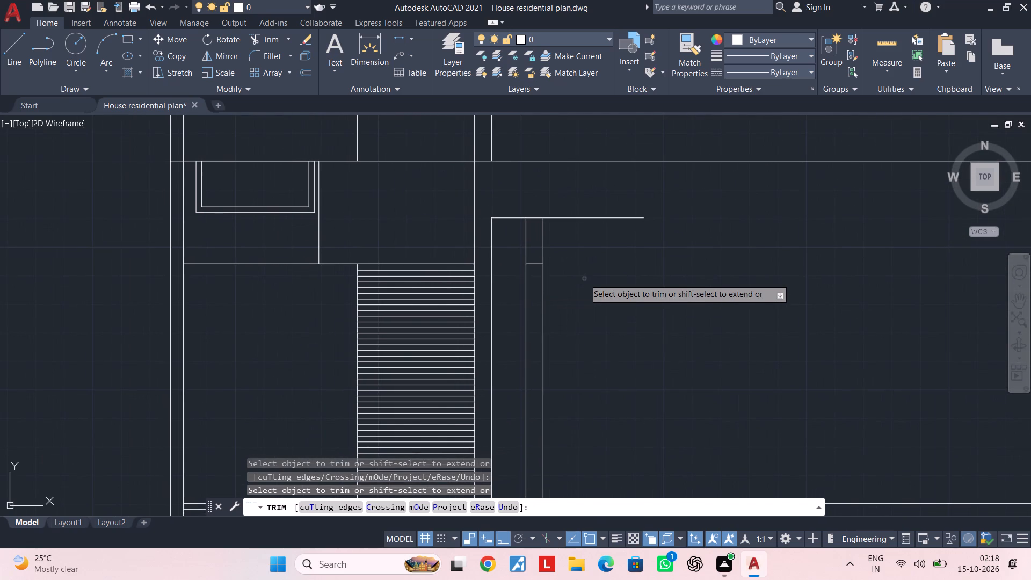
pyautogui.click(583, 218)
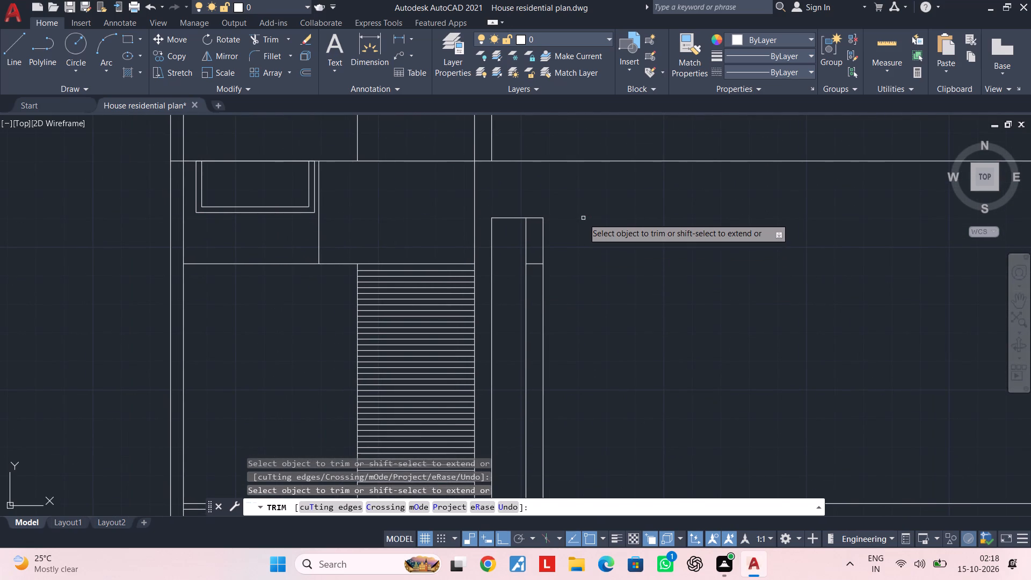
pyautogui.click(535, 264)
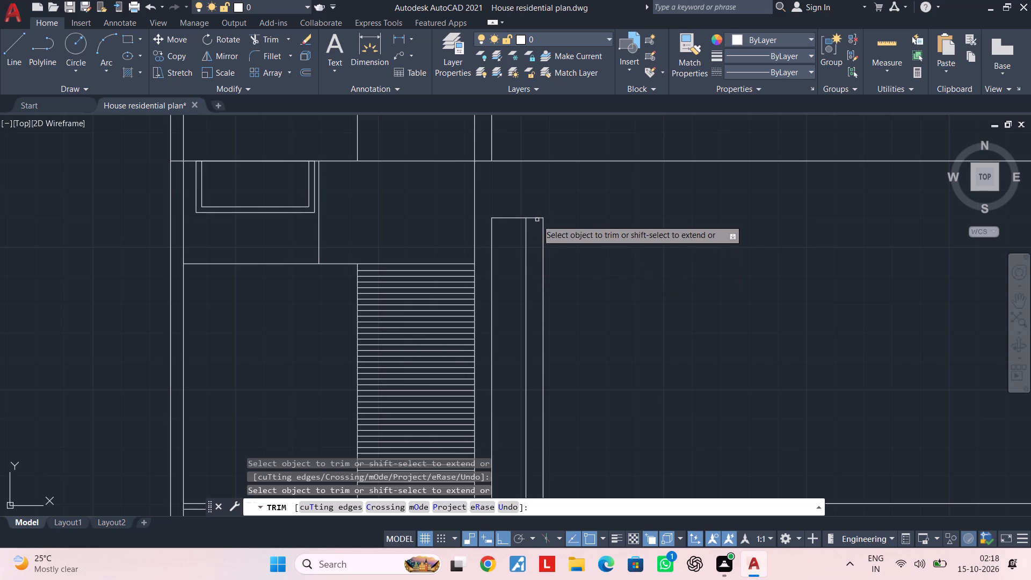
pyautogui.click(537, 219)
pyautogui.moveTo(519, 320); pyautogui.dragTo(539, 209, button='middle')
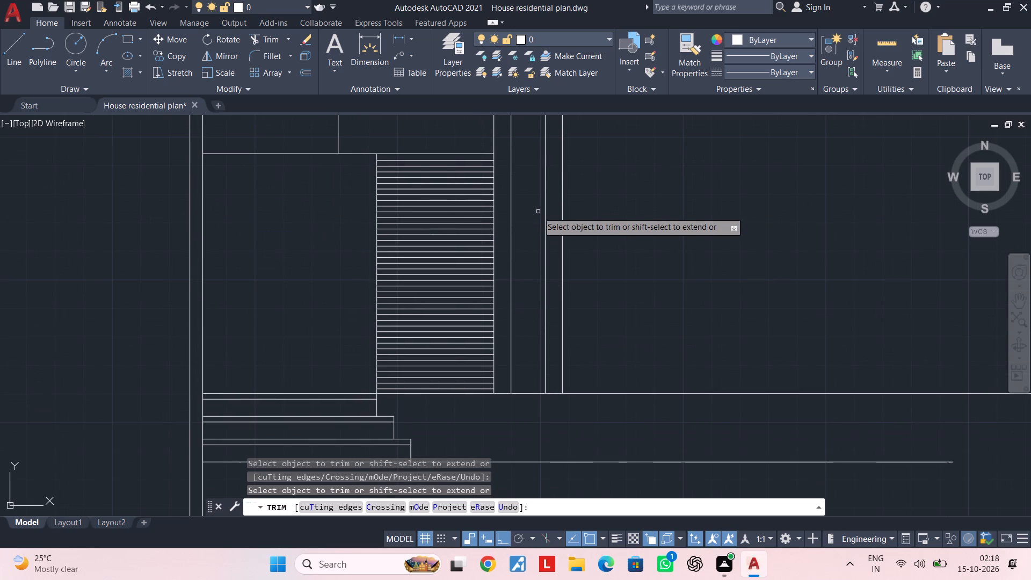
pyautogui.scroll(1, 537, 213)
pyautogui.moveTo(537, 213); pyautogui.dragTo(537, 410, button='middle')
pyautogui.scroll(1, 537, 352)
pyautogui.scroll(-2, 549, 252)
pyautogui.moveTo(549, 252); pyautogui.dragTo(542, 278, button='middle')
pyautogui.press('Escape')
pyautogui.press('Escape')
pyautogui.press('Escape')
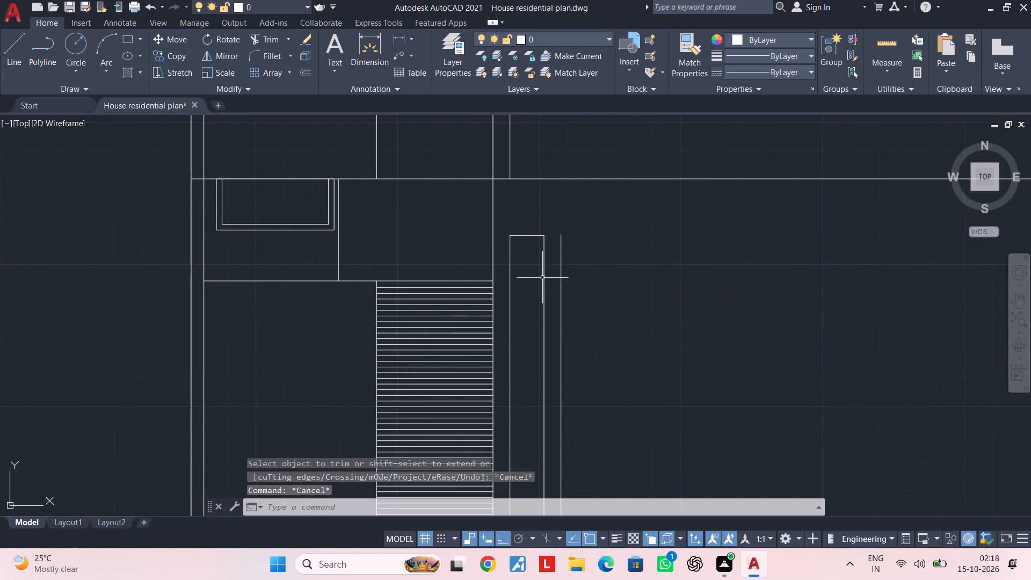
pyautogui.press('Escape')
pyautogui.press('Escape')
pyautogui.press('Escape')
# Offset the third vertical line beside the bay 2" to the right.
pyautogui.moveTo(557, 341); pyautogui.dragTo(555, 285, button='middle')
pyautogui.scroll(1, 609, 323)
pyautogui.moveTo(609, 323); pyautogui.dragTo(558, 293, button='middle')
pyautogui.press('Escape')
pyautogui.scroll(-1, 557, 278)
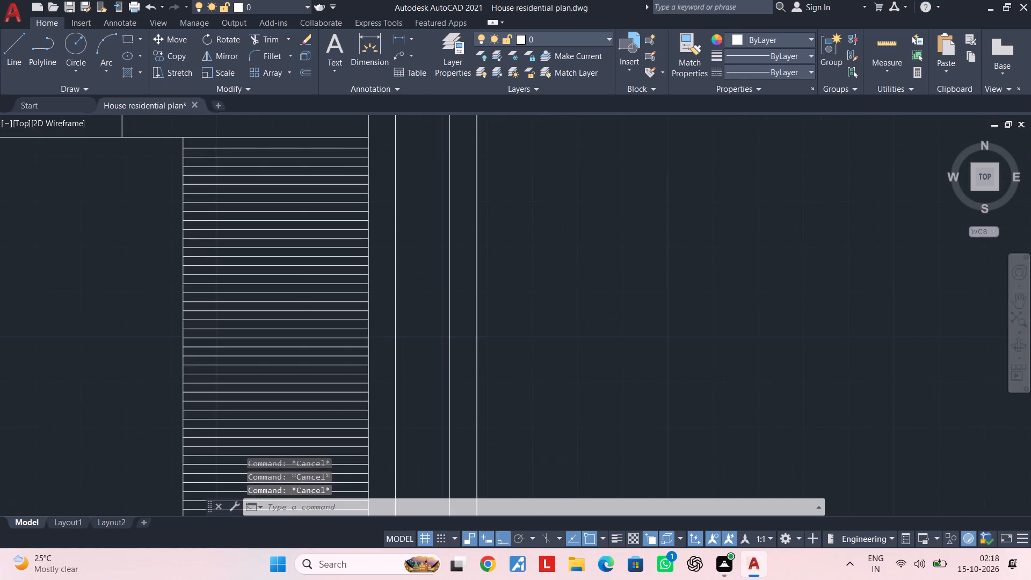
pyautogui.scroll(-1, 557, 278)
pyautogui.moveTo(557, 282); pyautogui.dragTo(555, 373, button='middle')
pyautogui.press('Escape')
pyautogui.press('Escape')
pyautogui.press('Escape')
pyautogui.write('of')
pyautogui.press('space')
pyautogui.write('2"')
pyautogui.press('Return')
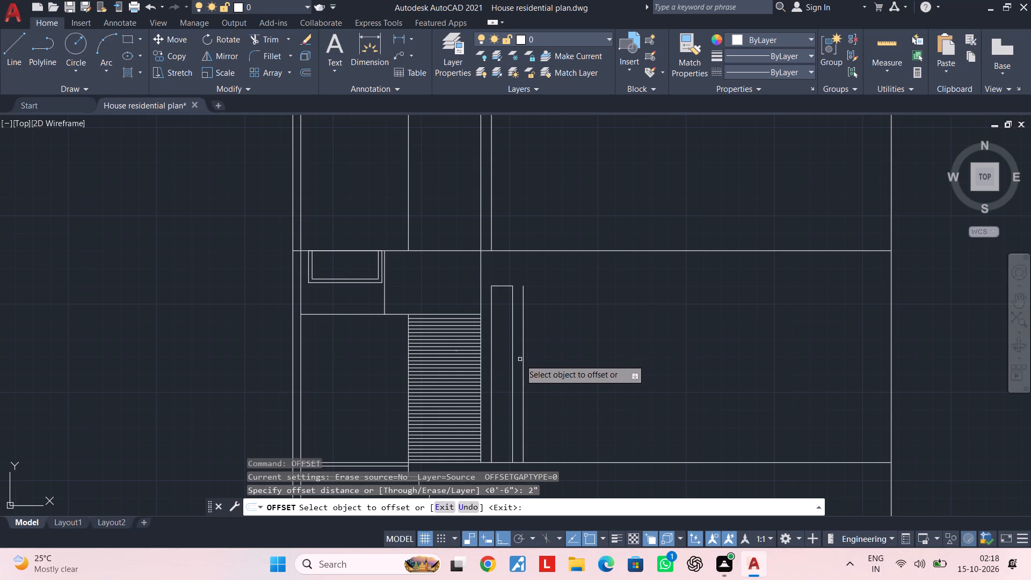
pyautogui.click(525, 359)
pyautogui.click(556, 358)
pyautogui.press('space')
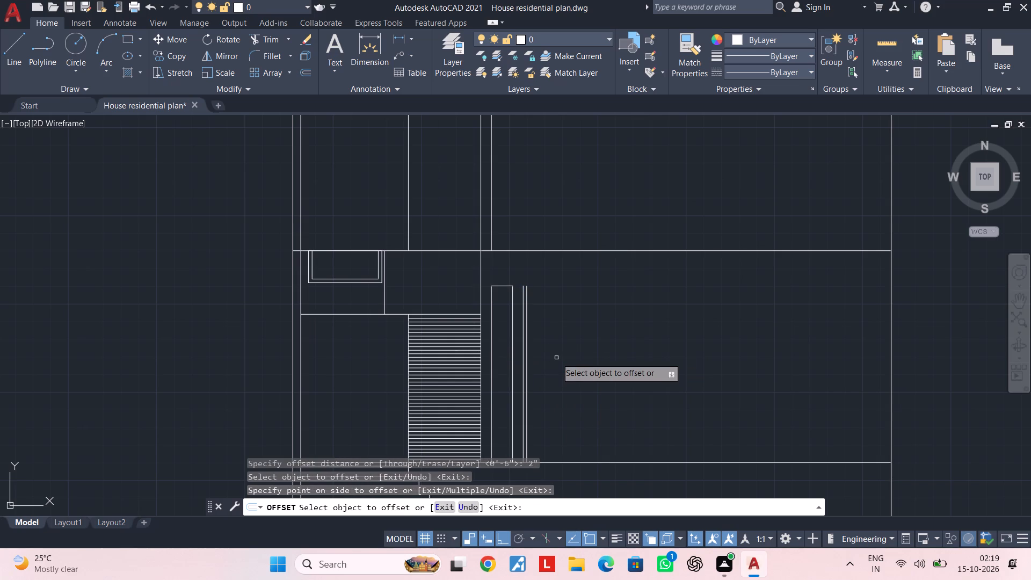
# Offset the new rightmost vertical line 3' to the right for the clear width of the opening.
pyautogui.press('space')
pyautogui.press('3')
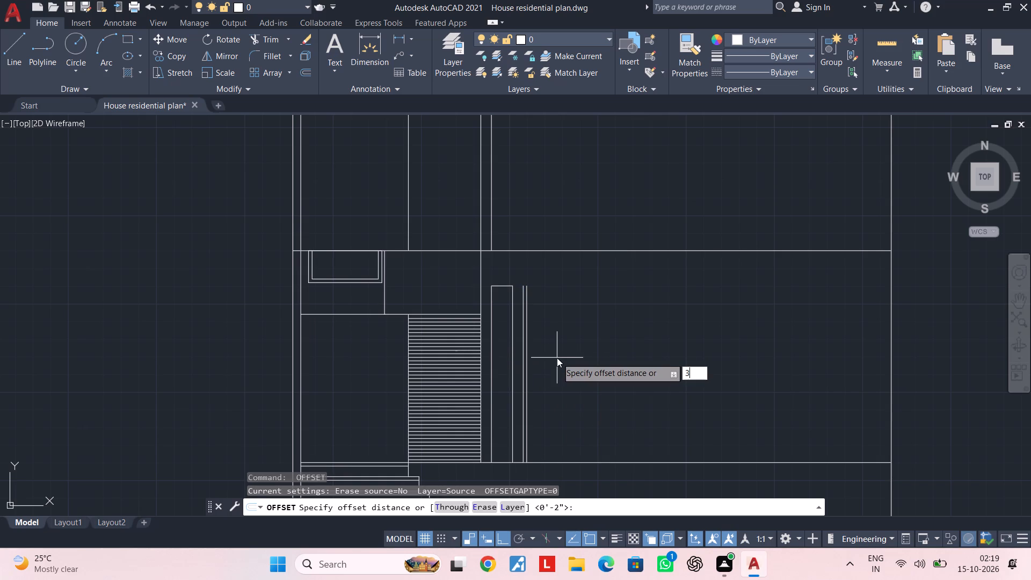
pyautogui.press("'")
pyautogui.press('Return')
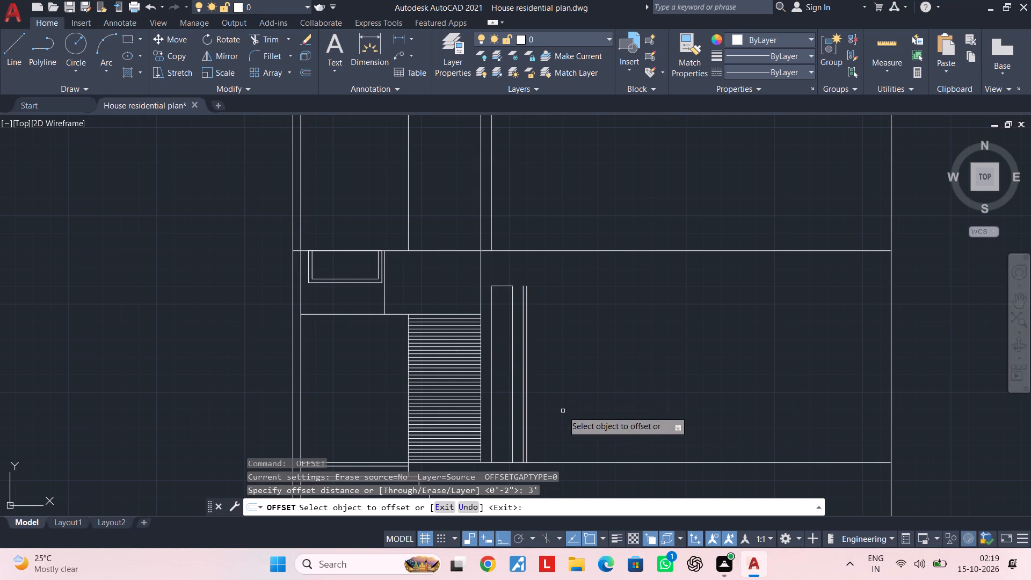
pyautogui.click(528, 394)
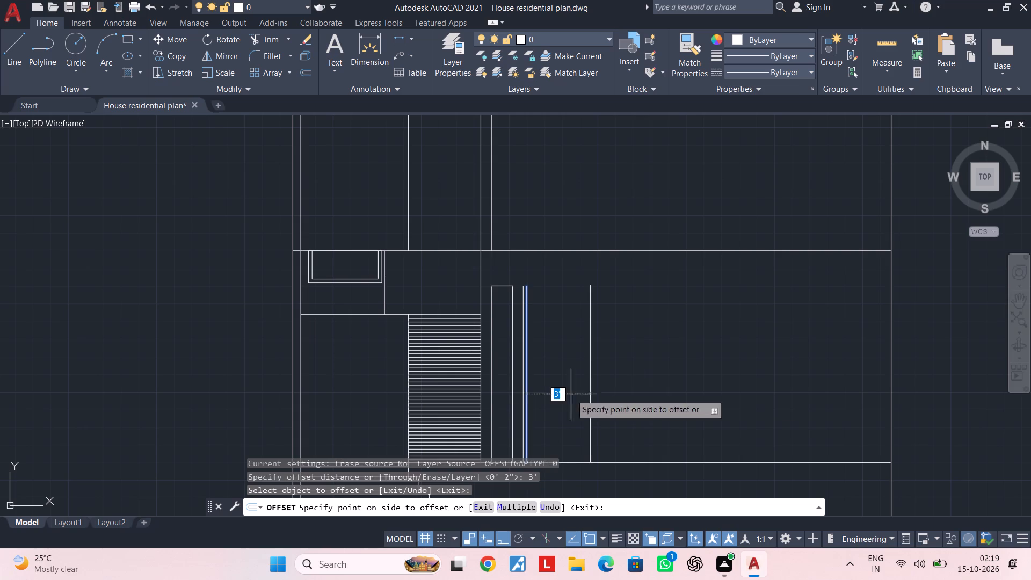
pyautogui.click(689, 394)
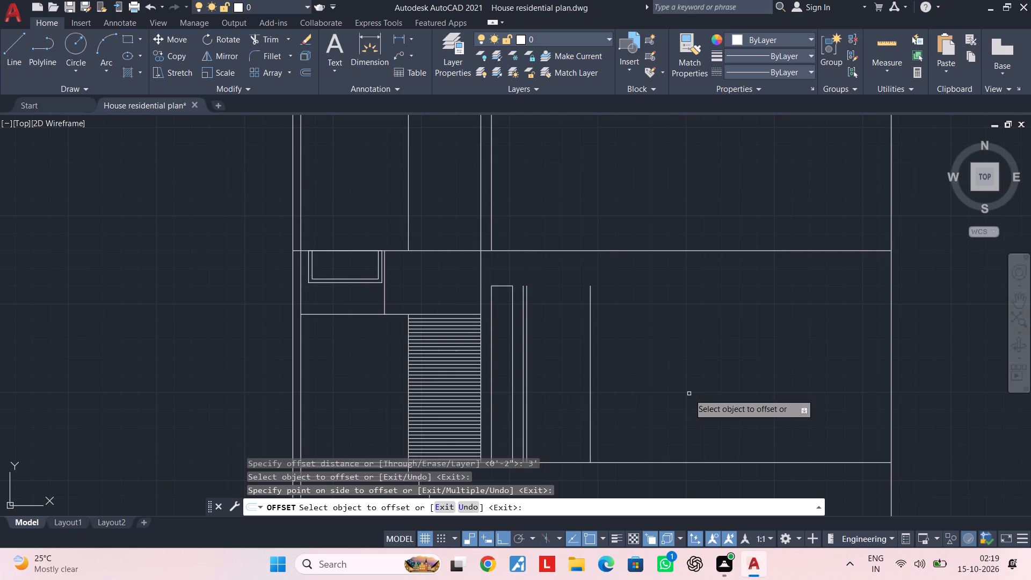
pyautogui.moveTo(689, 394); pyautogui.dragTo(630, 391, button='middle')
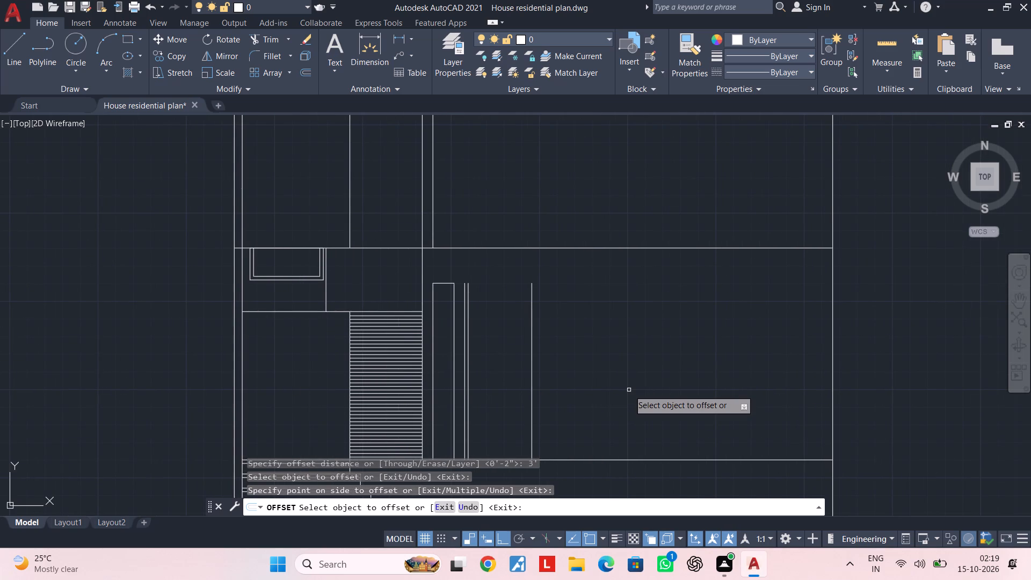
pyautogui.press('space')
# Offset the opening's right inner vertical line 2" outward to form the other side of the frame.
pyautogui.press('space')
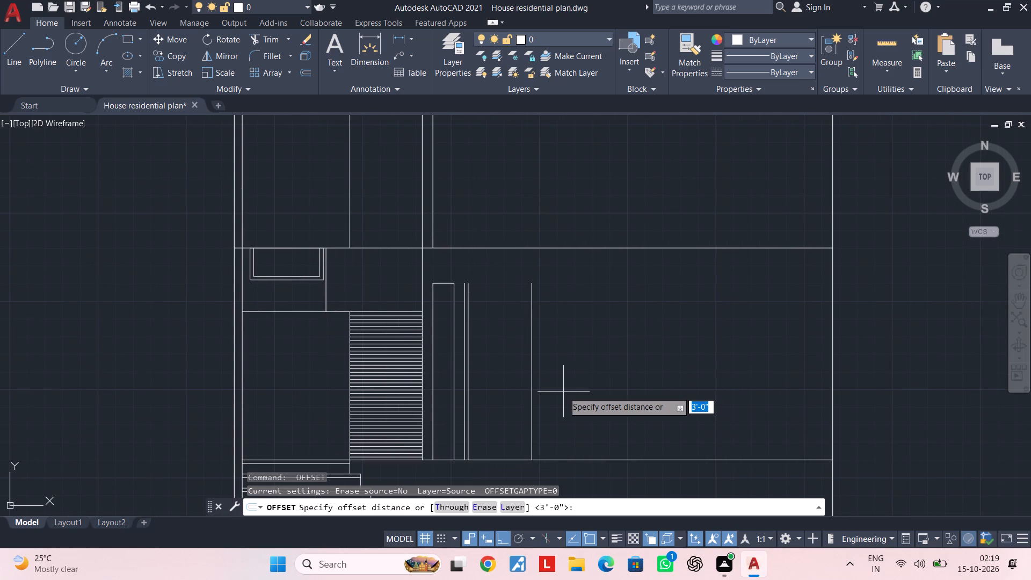
pyautogui.press('2')
pyautogui.hotkey('shift', '"')
pyautogui.press('Return')
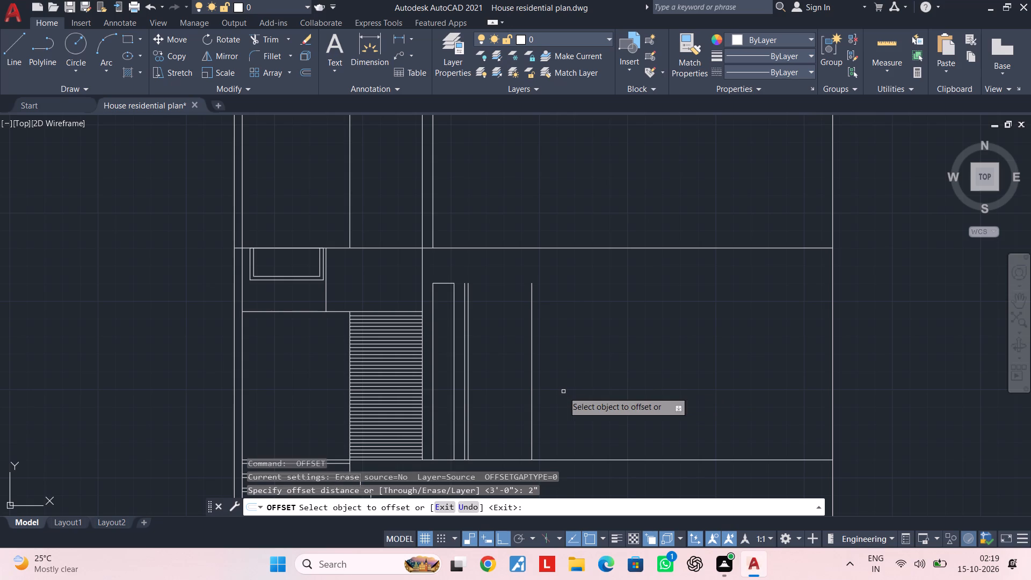
pyautogui.click(531, 350)
pyautogui.click(581, 347)
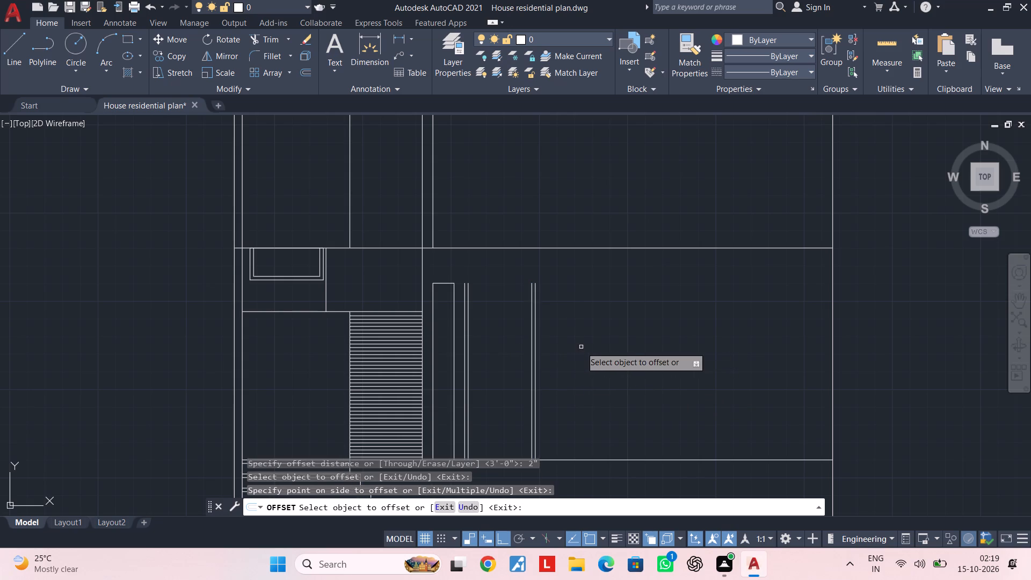
pyautogui.press('Escape')
pyautogui.press('Escape')
pyautogui.press('Escape')
pyautogui.press('Escape')
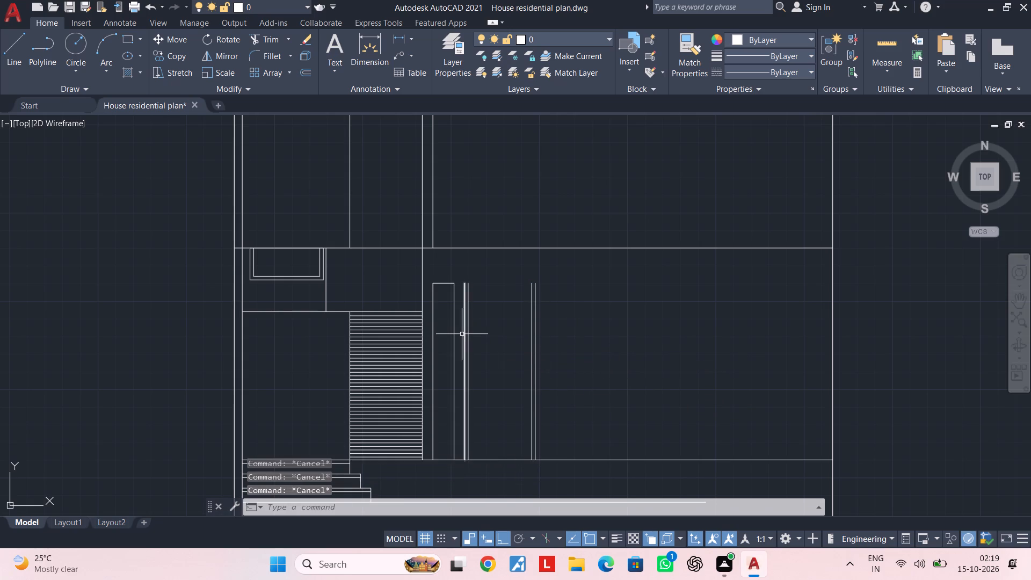
# Draw a 3'-4" horizontal line across the frame's top, joining the upper ends of its outer left and outer right verticals.
pyautogui.moveTo(461, 334); pyautogui.dragTo(466, 371, button='middle')
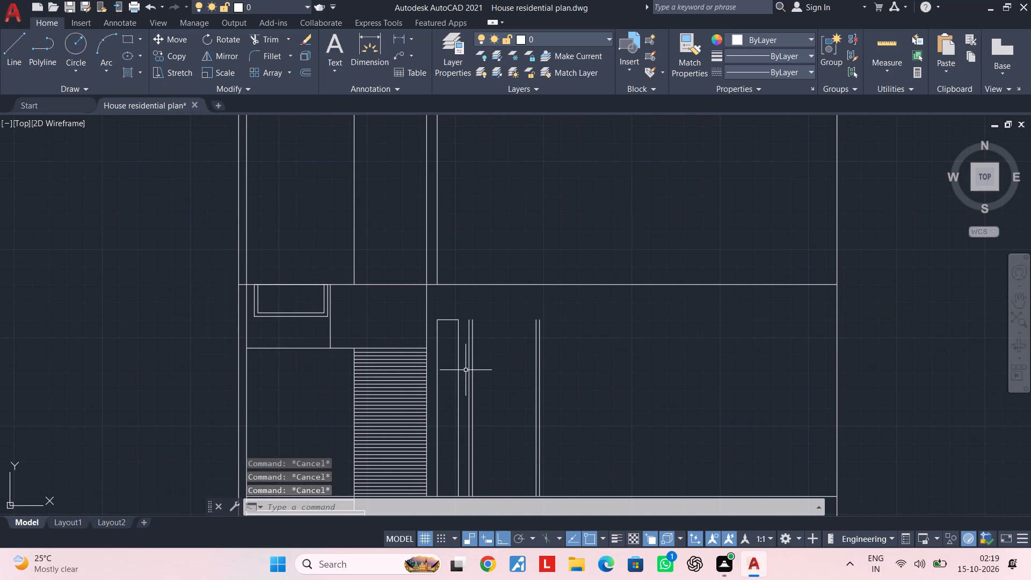
pyautogui.press('Escape')
pyautogui.press('Escape')
pyautogui.press('Escape')
pyautogui.press('l')
pyautogui.press('space')
pyautogui.scroll(3, 464, 319)
pyautogui.click(470, 319)
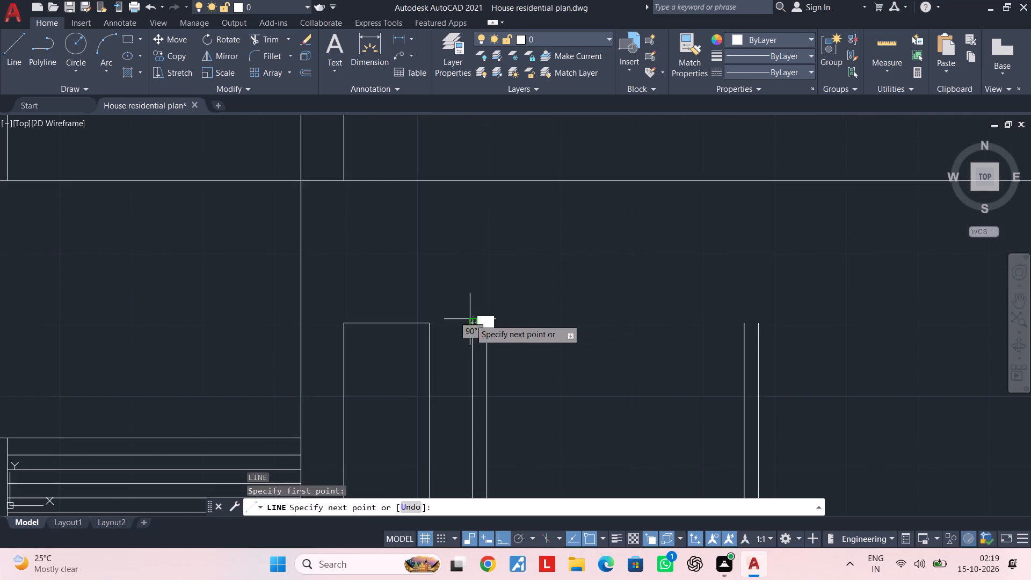
pyautogui.click(759, 325)
pyautogui.press('Escape')
pyautogui.scroll(-3, 785, 362)
pyautogui.moveTo(785, 362); pyautogui.dragTo(624, 318, button='middle')
pyautogui.moveTo(618, 363); pyautogui.dragTo(618, 336, button='middle')
pyautogui.press('Escape')
pyautogui.press('Escape')
pyautogui.press('Escape')
pyautogui.press('Escape')
# Measure the framed opening's height along its left inner vertical with a linear dimension, without placing the dimension.
pyautogui.moveTo(615, 346); pyautogui.dragTo(615, 315, button='middle')
pyautogui.scroll(-1, 604, 331)
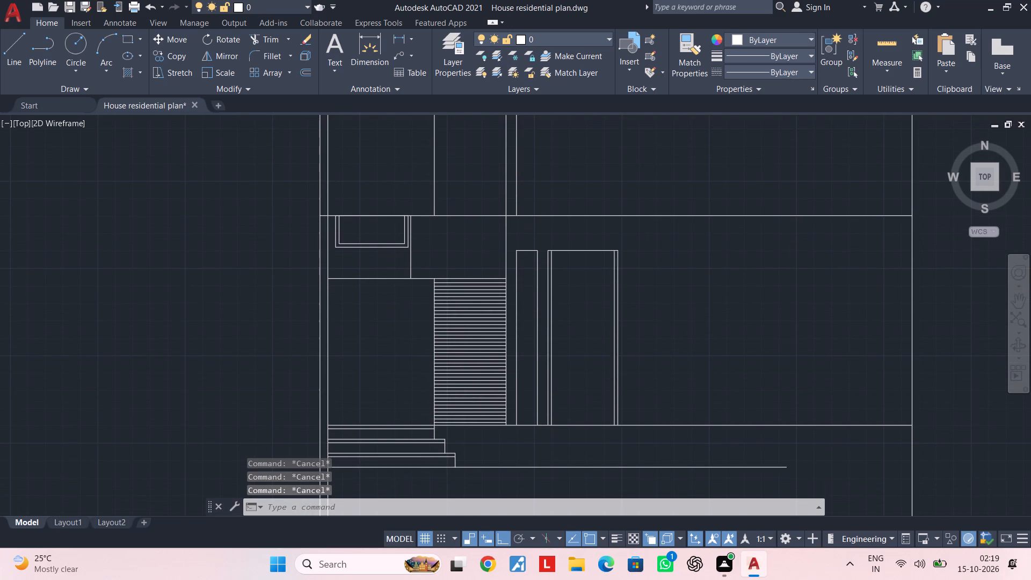
pyautogui.click(400, 42)
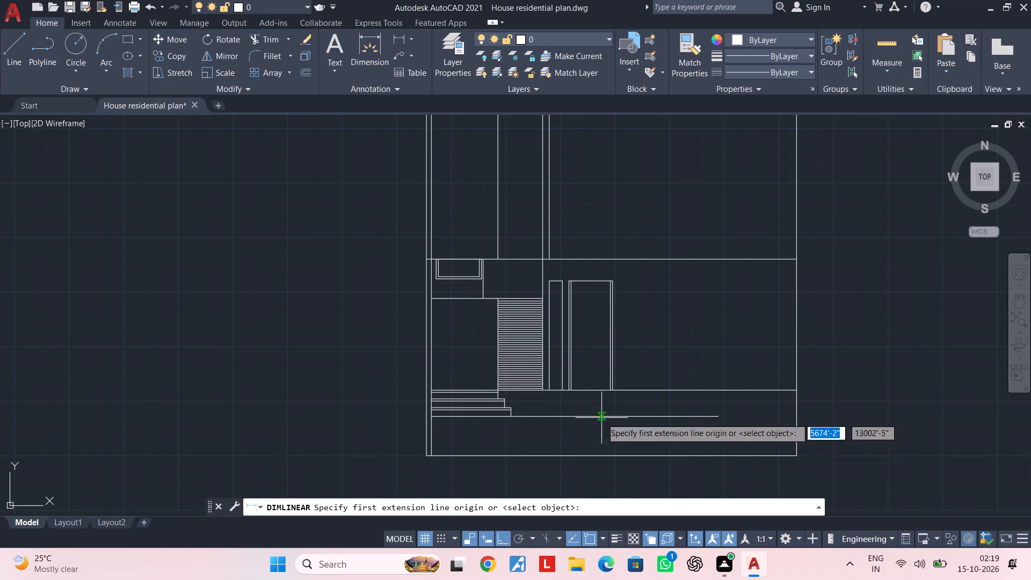
pyautogui.scroll(4, 567, 382)
pyautogui.click(576, 390)
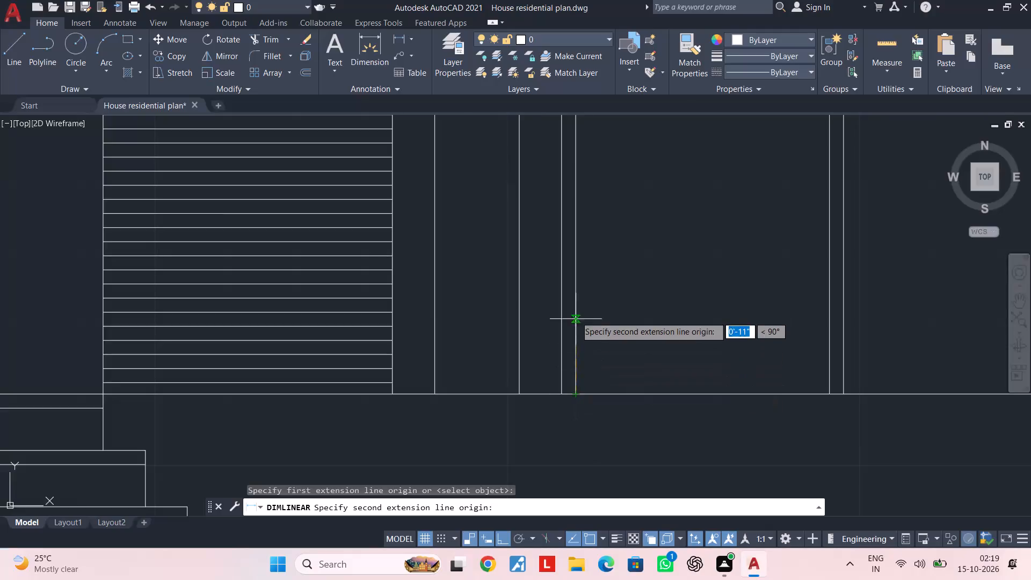
pyautogui.scroll(-2, 576, 308)
pyautogui.moveTo(576, 308); pyautogui.dragTo(583, 468, button='middle')
pyautogui.moveTo(562, 338); pyautogui.dragTo(554, 439, button='middle')
pyautogui.scroll(2, 564, 387)
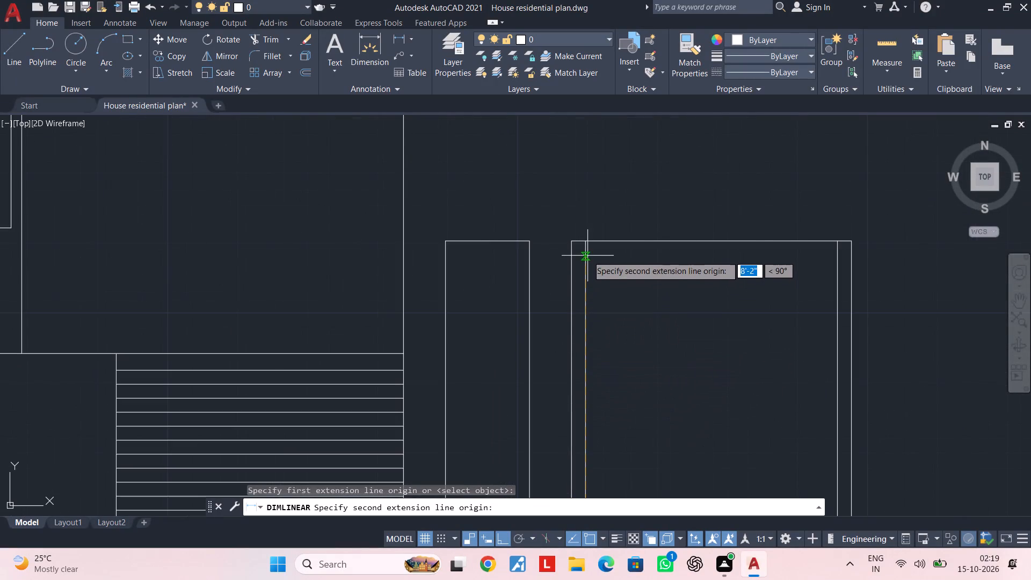
pyautogui.click(589, 238)
pyautogui.scroll(-2, 590, 255)
pyautogui.moveTo(593, 263); pyautogui.dragTo(593, 249, button='middle')
pyautogui.scroll(1, 593, 263)
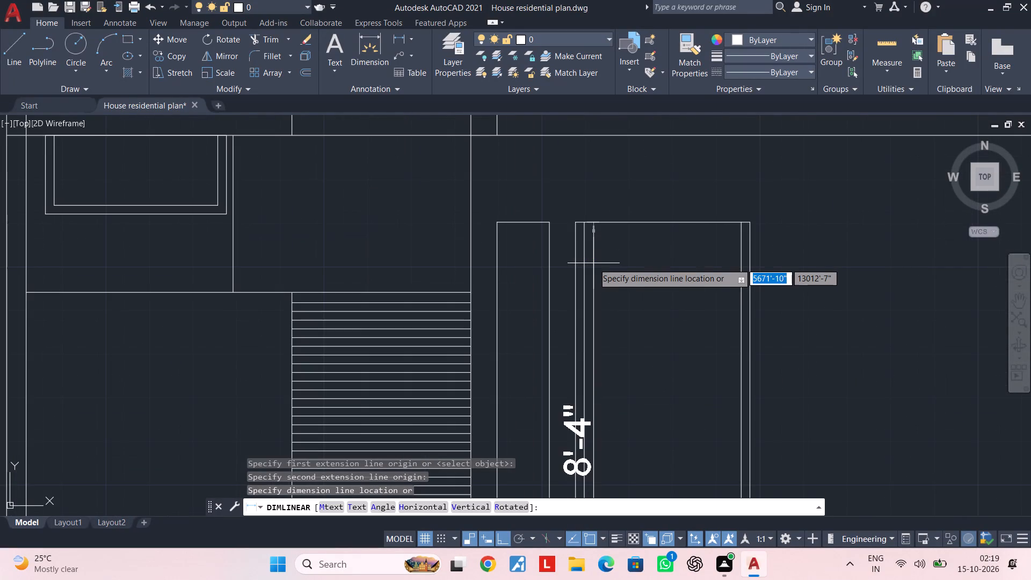
pyautogui.press('Escape')
pyautogui.moveTo(645, 262); pyautogui.dragTo(580, 243, button='middle')
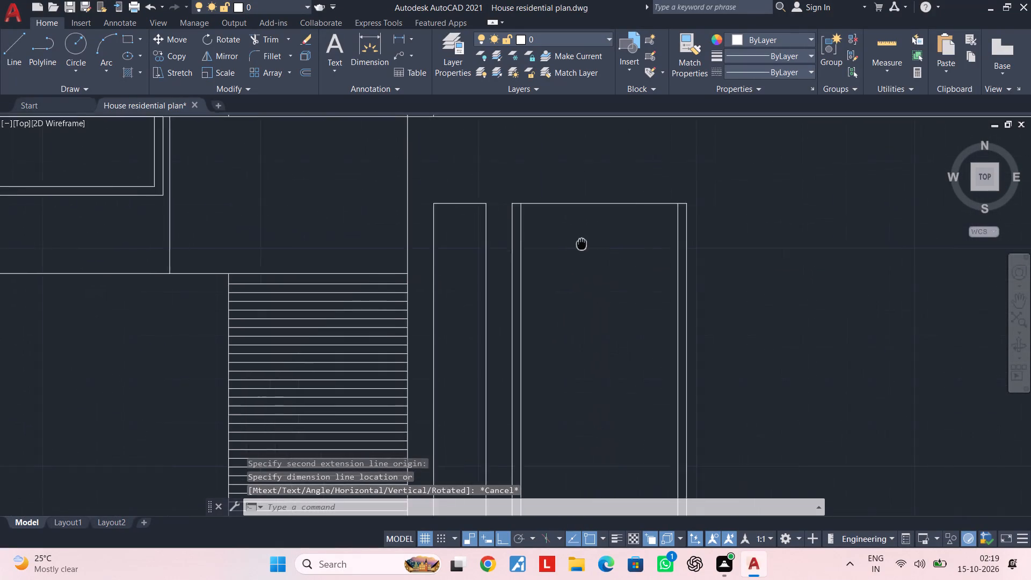
pyautogui.moveTo(580, 243); pyautogui.dragTo(571, 241, button='middle')
pyautogui.moveTo(578, 309); pyautogui.dragTo(571, 280, button='middle')
pyautogui.press('Escape')
pyautogui.press('Escape')
pyautogui.press('Escape')
pyautogui.press('Escape')
pyautogui.press('Escape')
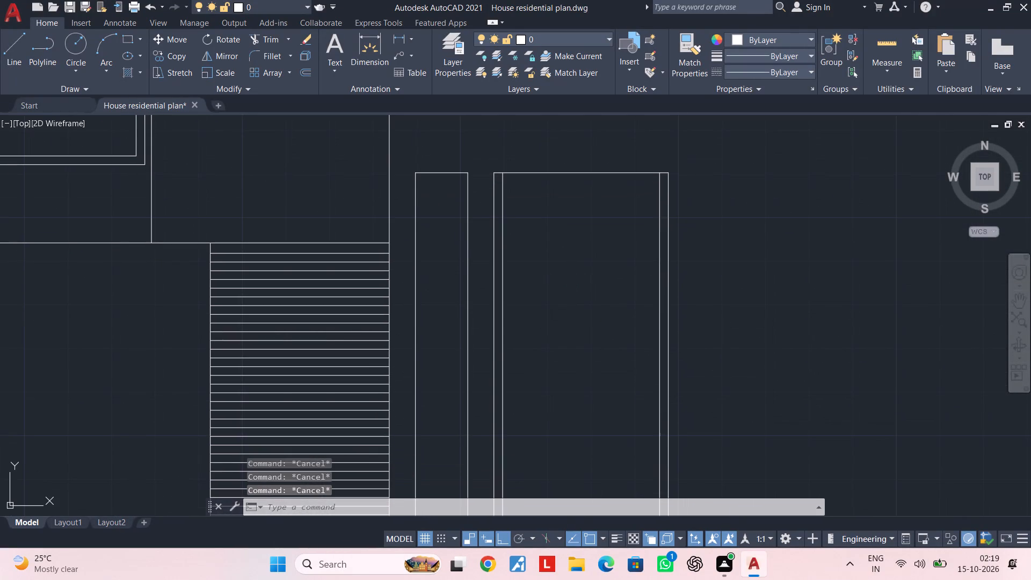
pyautogui.press('Escape')
pyautogui.press('Escape')
pyautogui.press('Escape')
pyautogui.press('Escape')
pyautogui.press('Escape')
pyautogui.press('Escape')
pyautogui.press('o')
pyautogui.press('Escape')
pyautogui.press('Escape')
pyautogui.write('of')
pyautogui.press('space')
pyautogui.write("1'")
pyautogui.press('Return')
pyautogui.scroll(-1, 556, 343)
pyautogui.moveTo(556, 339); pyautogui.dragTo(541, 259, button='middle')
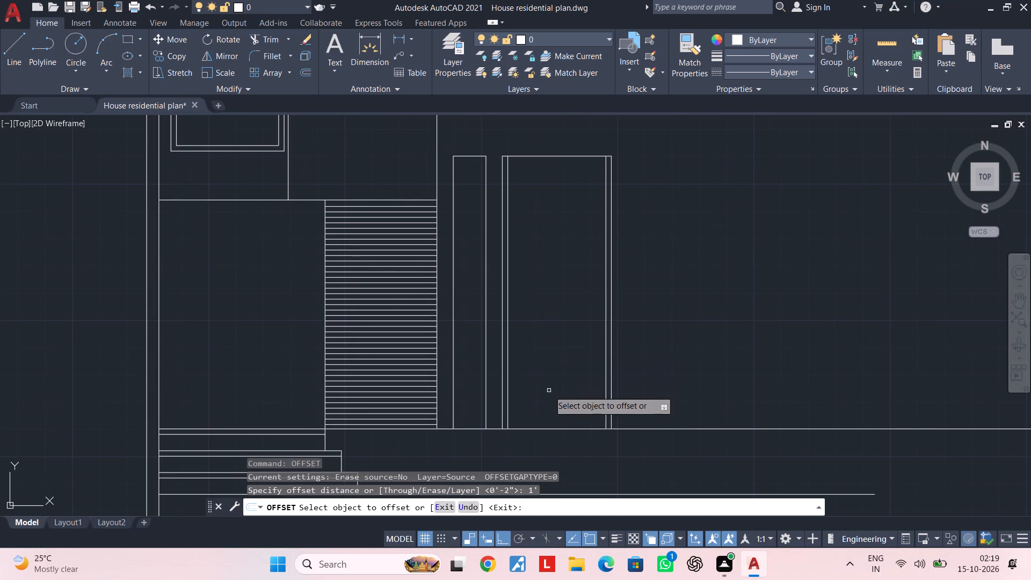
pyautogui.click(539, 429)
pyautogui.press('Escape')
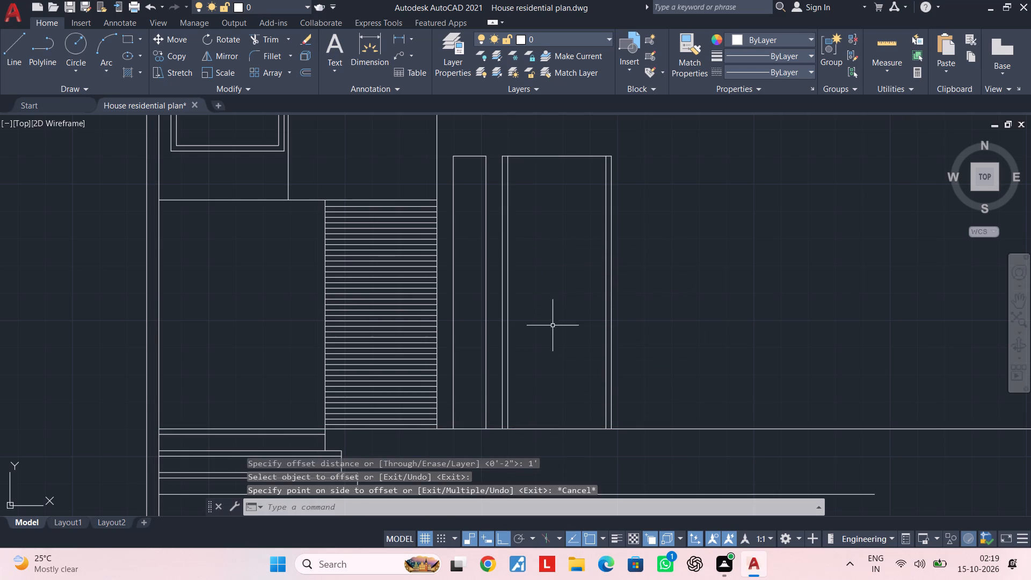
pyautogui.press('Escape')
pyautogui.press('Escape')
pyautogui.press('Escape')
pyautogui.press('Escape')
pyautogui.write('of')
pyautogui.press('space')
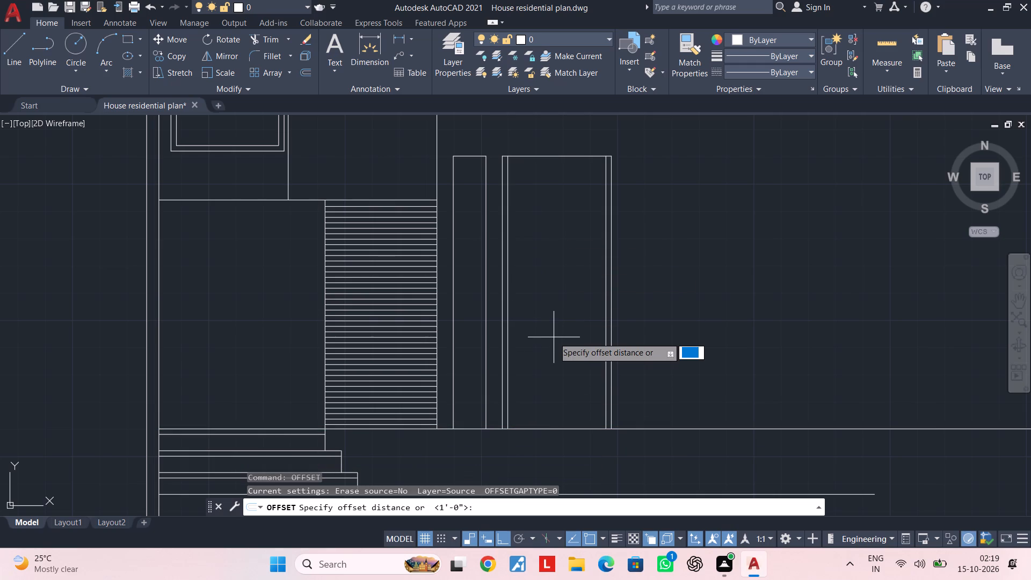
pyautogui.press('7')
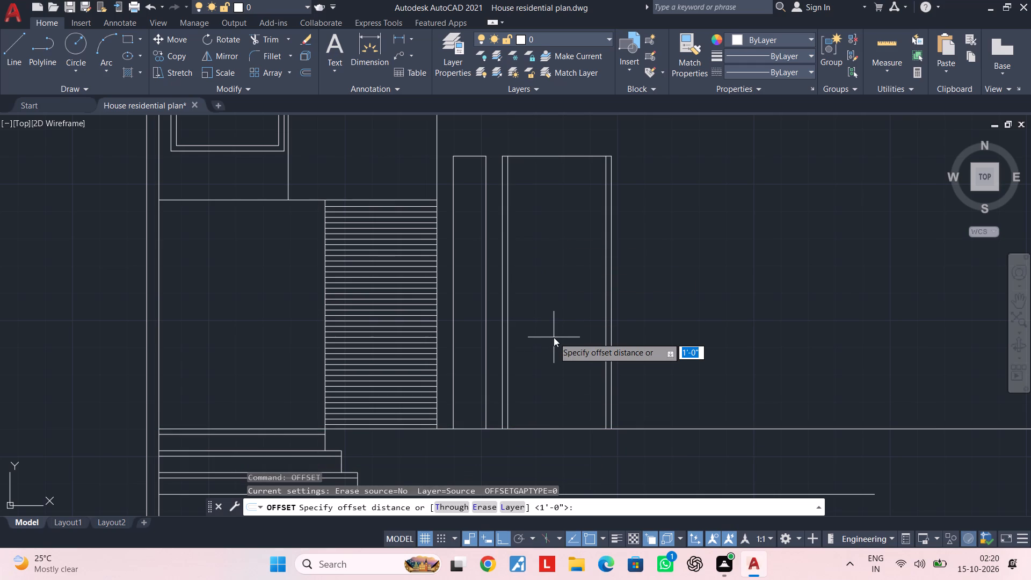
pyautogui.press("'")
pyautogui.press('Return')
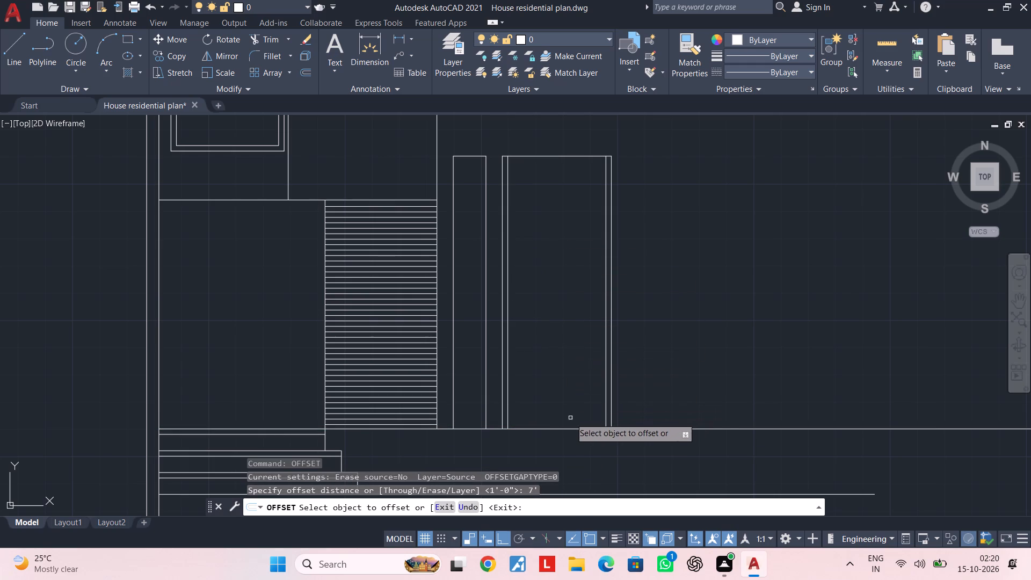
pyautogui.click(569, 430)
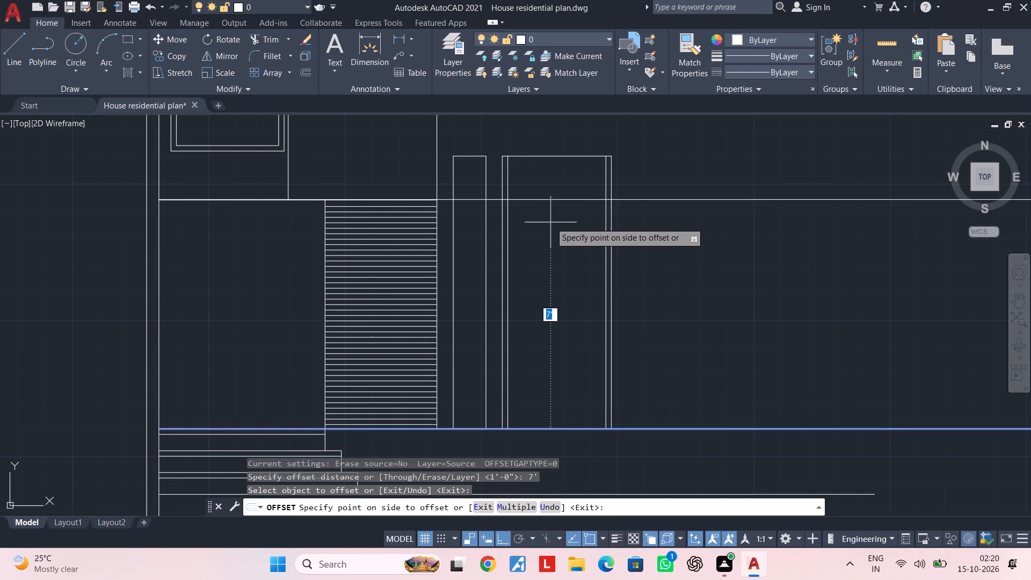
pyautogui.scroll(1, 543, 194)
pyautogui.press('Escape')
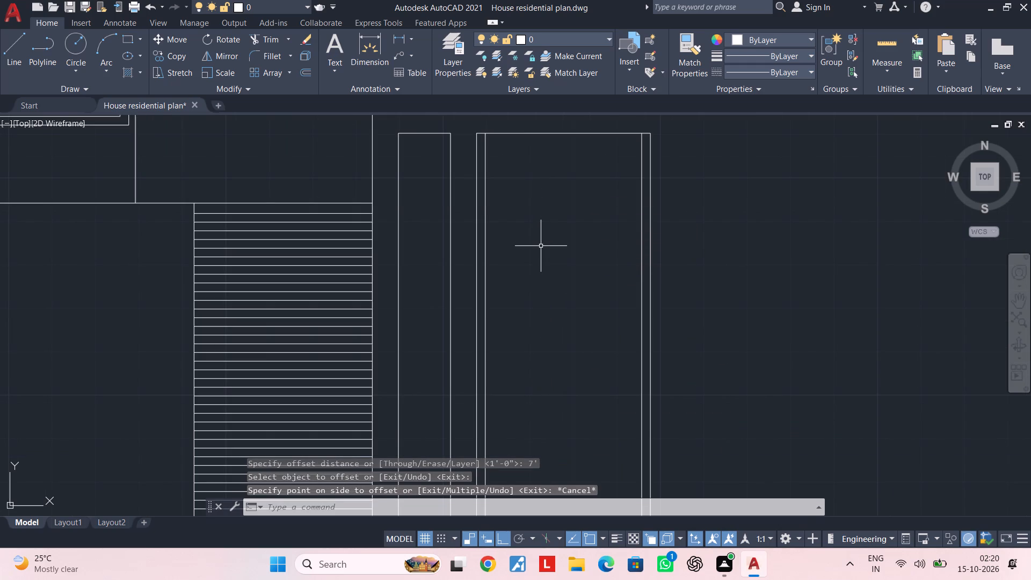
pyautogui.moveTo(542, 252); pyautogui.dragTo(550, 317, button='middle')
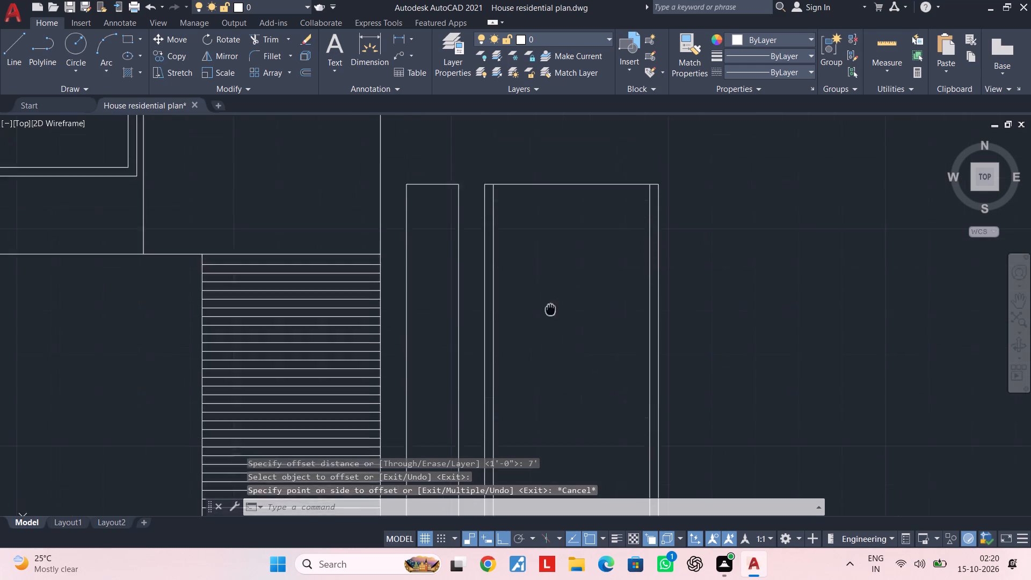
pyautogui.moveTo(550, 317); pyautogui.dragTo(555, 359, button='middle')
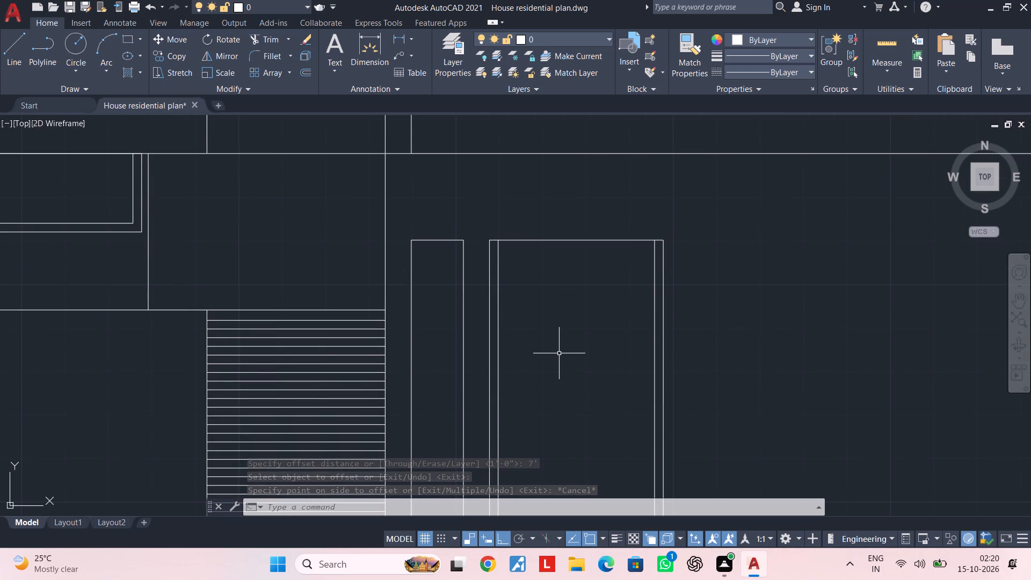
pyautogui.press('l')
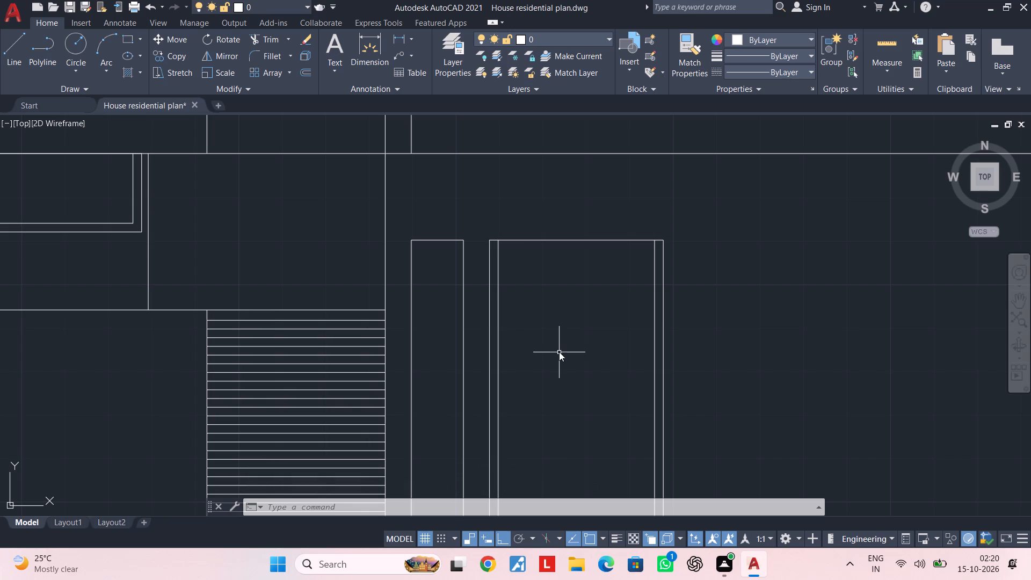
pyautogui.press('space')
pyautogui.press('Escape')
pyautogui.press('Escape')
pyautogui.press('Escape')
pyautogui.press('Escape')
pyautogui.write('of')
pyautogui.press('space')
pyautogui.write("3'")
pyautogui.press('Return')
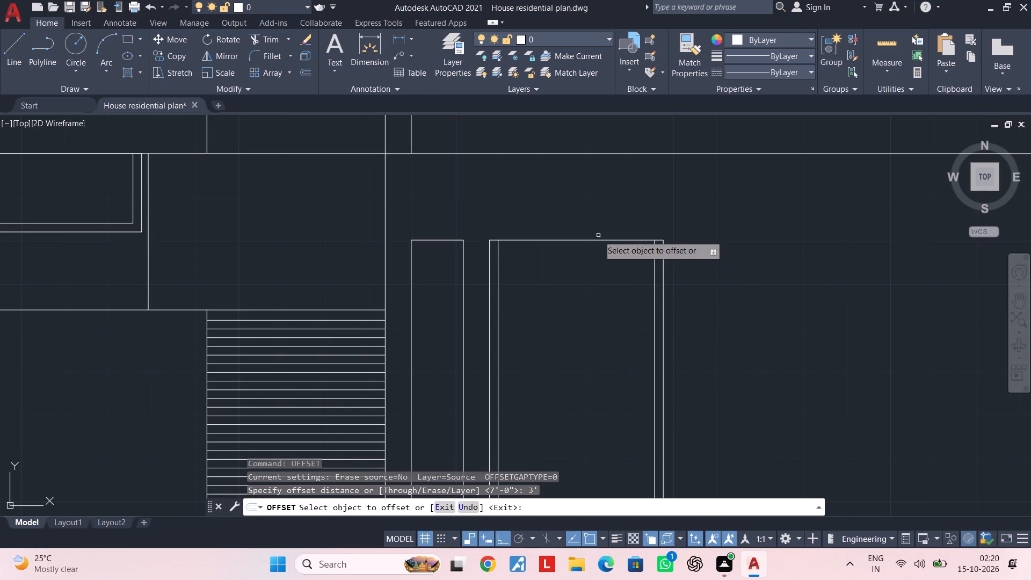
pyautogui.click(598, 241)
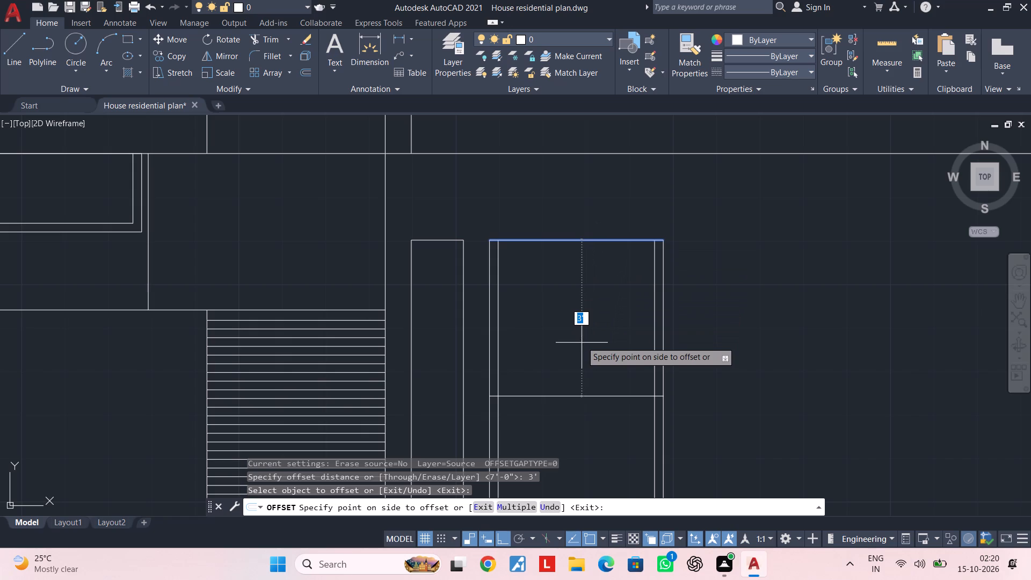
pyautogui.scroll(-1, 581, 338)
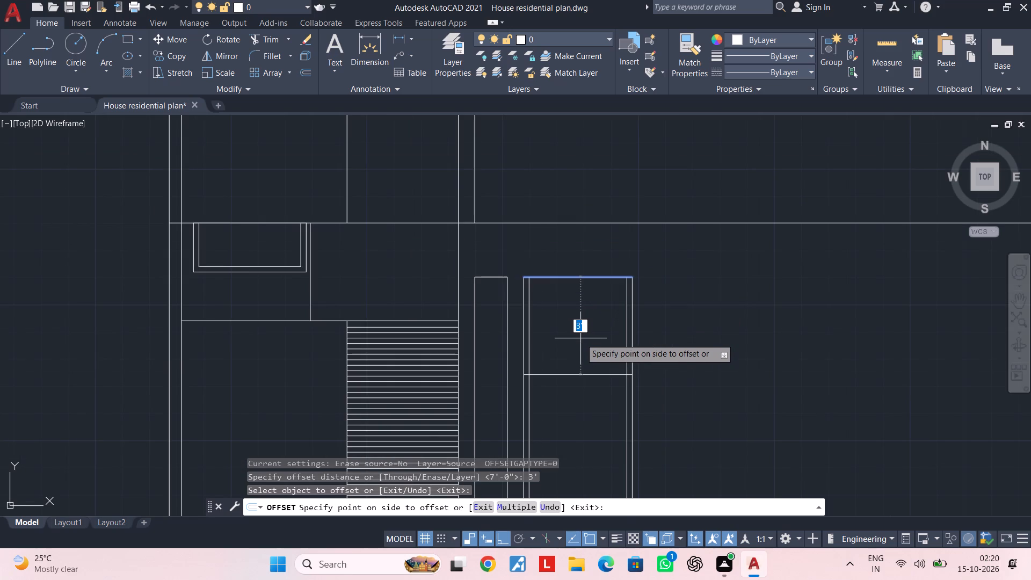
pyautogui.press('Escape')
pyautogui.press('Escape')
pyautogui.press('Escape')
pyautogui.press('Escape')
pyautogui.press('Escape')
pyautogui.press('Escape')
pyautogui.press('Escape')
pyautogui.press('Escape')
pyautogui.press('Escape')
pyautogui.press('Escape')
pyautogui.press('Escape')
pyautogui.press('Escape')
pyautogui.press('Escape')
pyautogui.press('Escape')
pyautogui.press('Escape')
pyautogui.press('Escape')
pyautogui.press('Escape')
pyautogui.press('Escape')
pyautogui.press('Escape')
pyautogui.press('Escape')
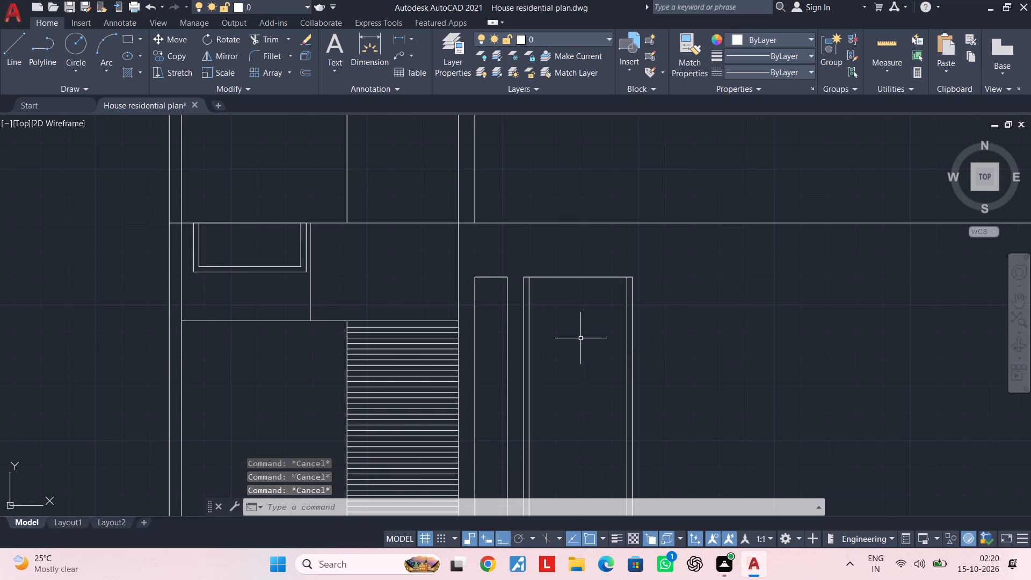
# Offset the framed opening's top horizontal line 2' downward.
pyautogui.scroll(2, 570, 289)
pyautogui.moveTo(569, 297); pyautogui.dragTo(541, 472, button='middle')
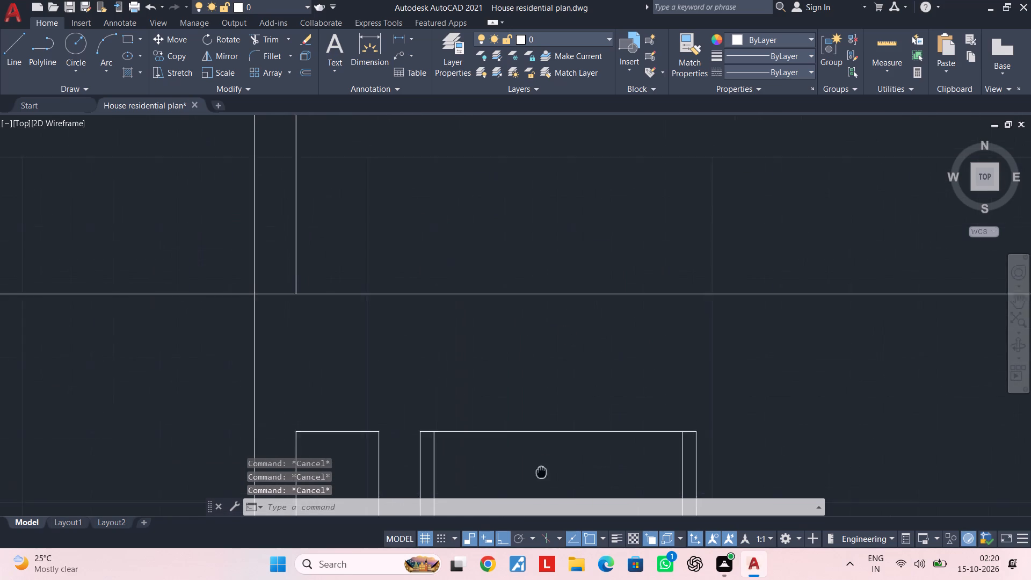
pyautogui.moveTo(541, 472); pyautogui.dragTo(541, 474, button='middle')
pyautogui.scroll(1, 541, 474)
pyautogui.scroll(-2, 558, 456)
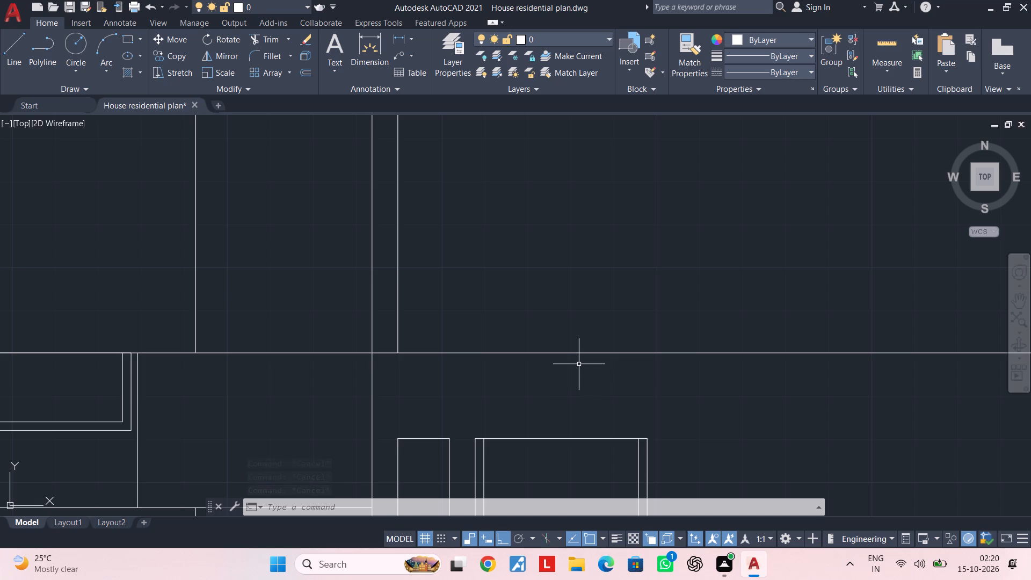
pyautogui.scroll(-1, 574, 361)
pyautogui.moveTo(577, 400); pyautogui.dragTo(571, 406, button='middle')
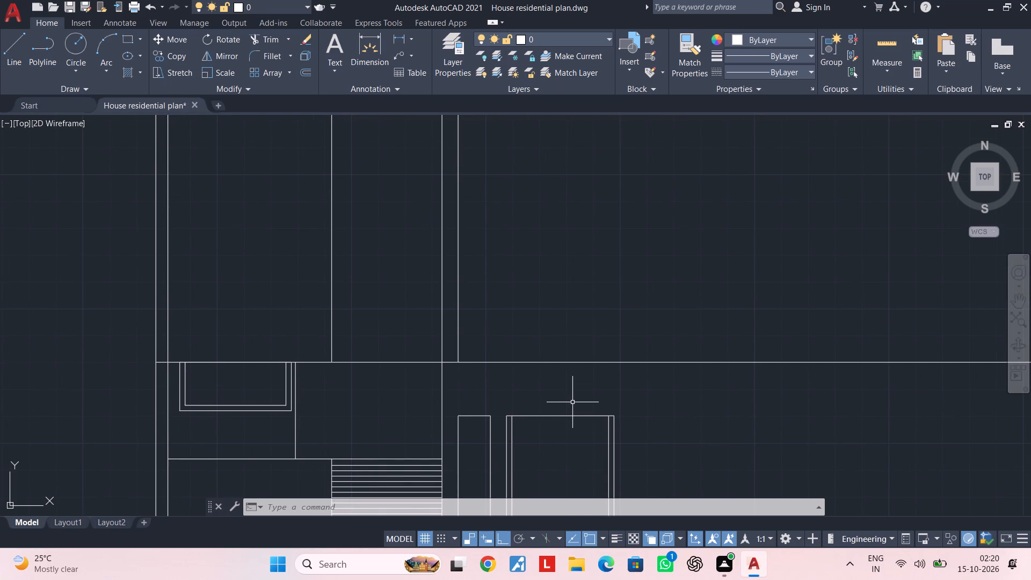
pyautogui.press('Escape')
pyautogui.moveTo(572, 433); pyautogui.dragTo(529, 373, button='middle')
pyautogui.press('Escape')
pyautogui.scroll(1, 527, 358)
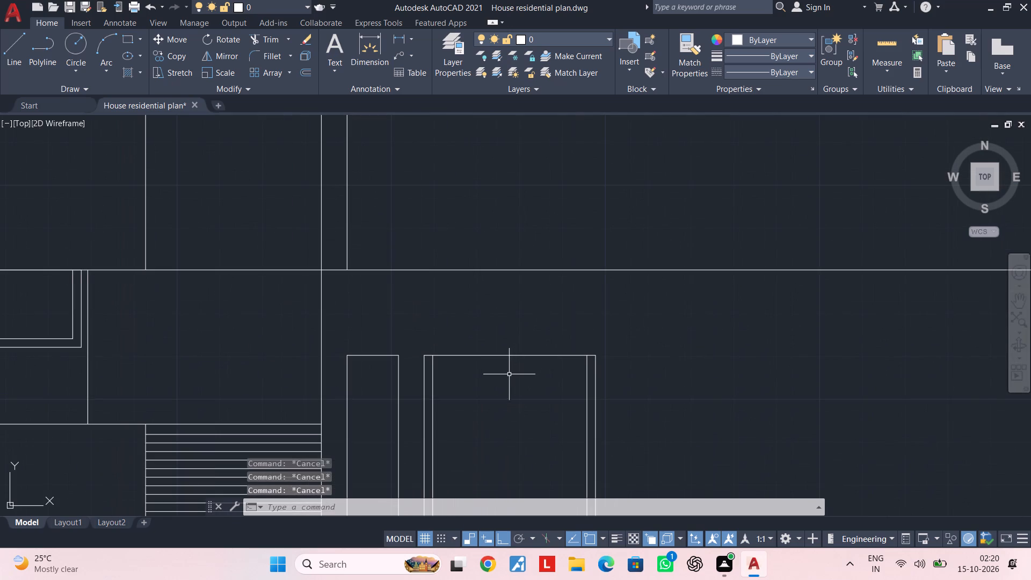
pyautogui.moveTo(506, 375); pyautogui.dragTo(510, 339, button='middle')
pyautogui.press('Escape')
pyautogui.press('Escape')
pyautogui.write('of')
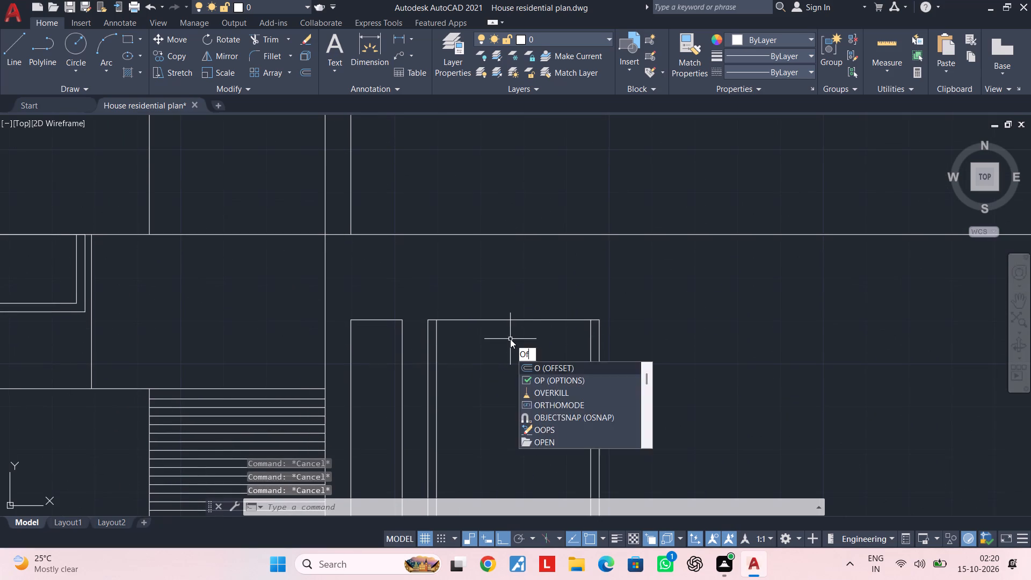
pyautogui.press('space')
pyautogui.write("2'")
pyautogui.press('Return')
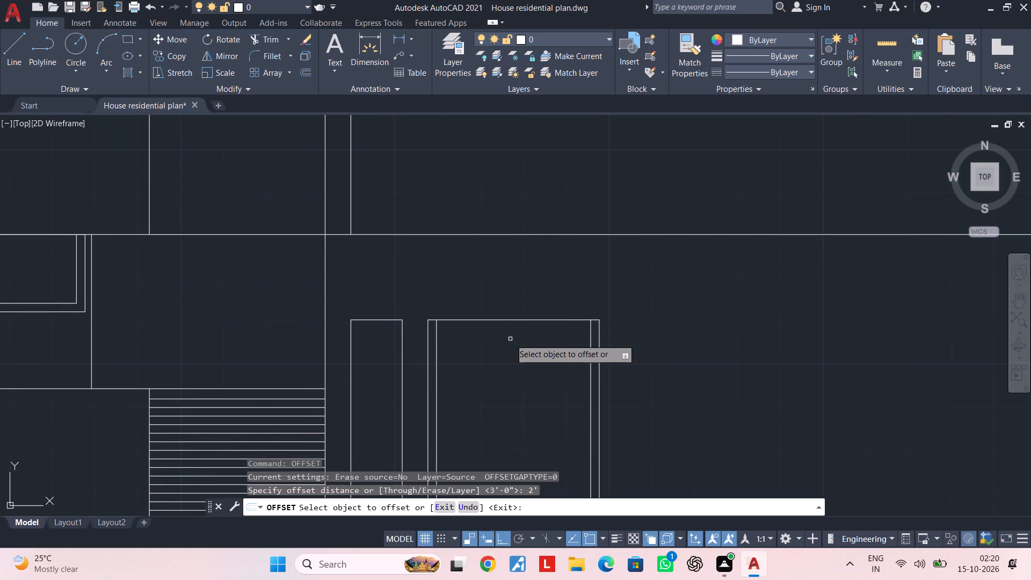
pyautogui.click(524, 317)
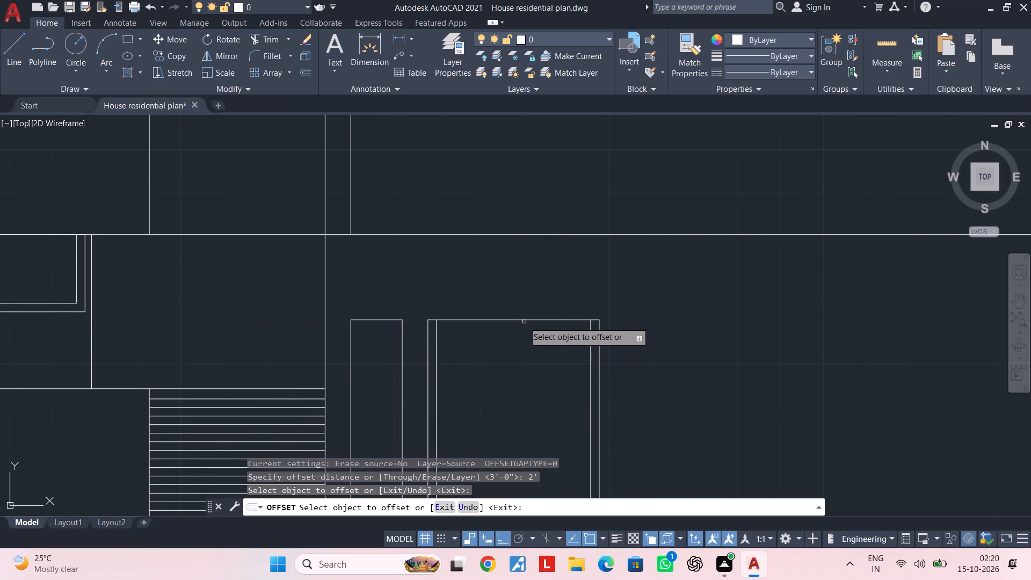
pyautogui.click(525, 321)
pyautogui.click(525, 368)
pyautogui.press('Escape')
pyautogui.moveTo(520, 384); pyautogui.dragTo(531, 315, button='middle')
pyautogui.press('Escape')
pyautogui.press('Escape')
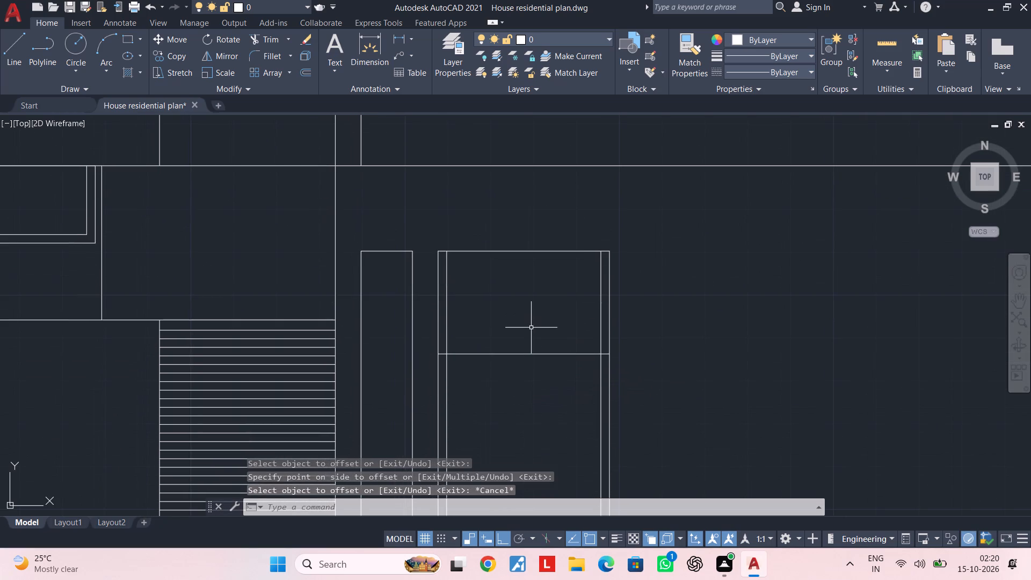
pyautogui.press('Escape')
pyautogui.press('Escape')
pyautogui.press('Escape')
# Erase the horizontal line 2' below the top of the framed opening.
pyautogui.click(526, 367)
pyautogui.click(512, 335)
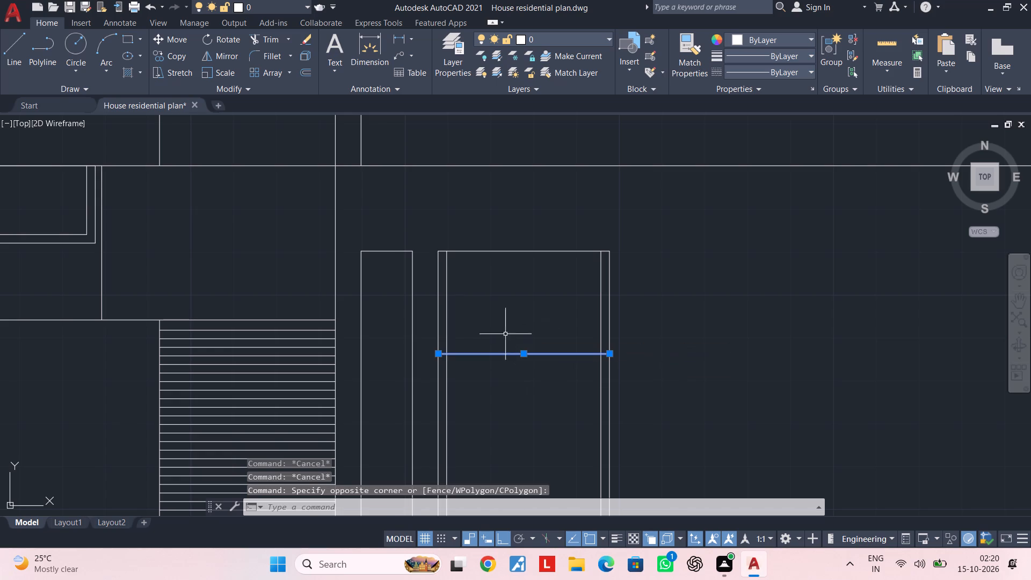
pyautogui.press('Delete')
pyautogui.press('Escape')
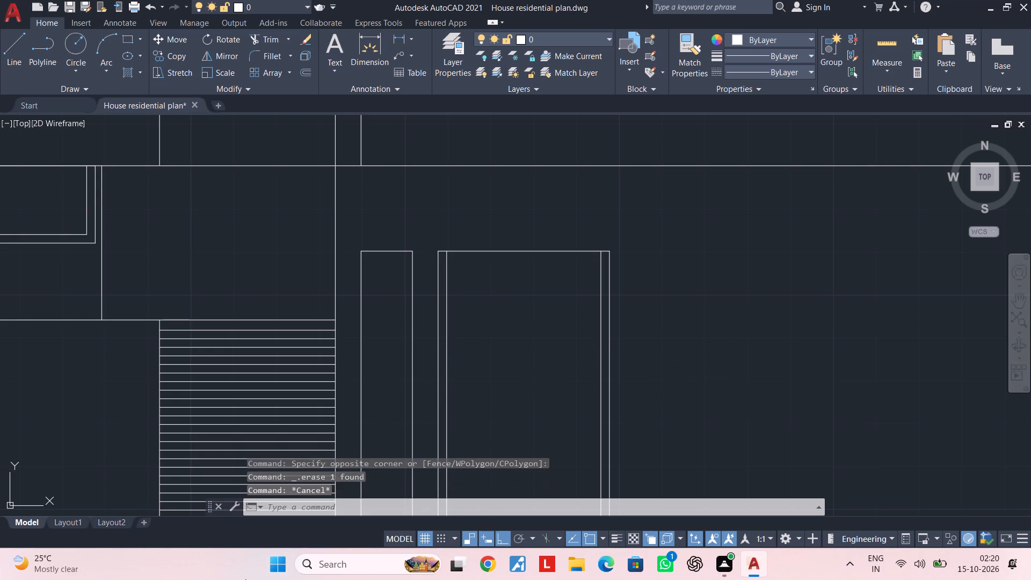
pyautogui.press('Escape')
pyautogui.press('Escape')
# Offset the framed opening's top horizontal line 1'6" downward to mark off an upper section.
pyautogui.write('of')
pyautogui.press('space')
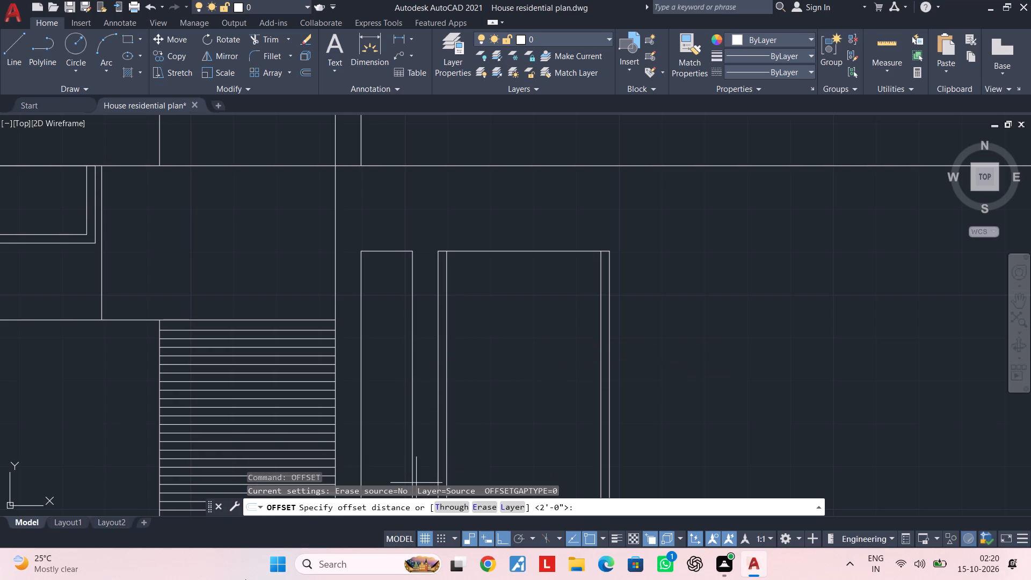
pyautogui.press('1')
pyautogui.press("'")
pyautogui.press('6')
pyautogui.hotkey('shift', '"')
pyautogui.press('Return')
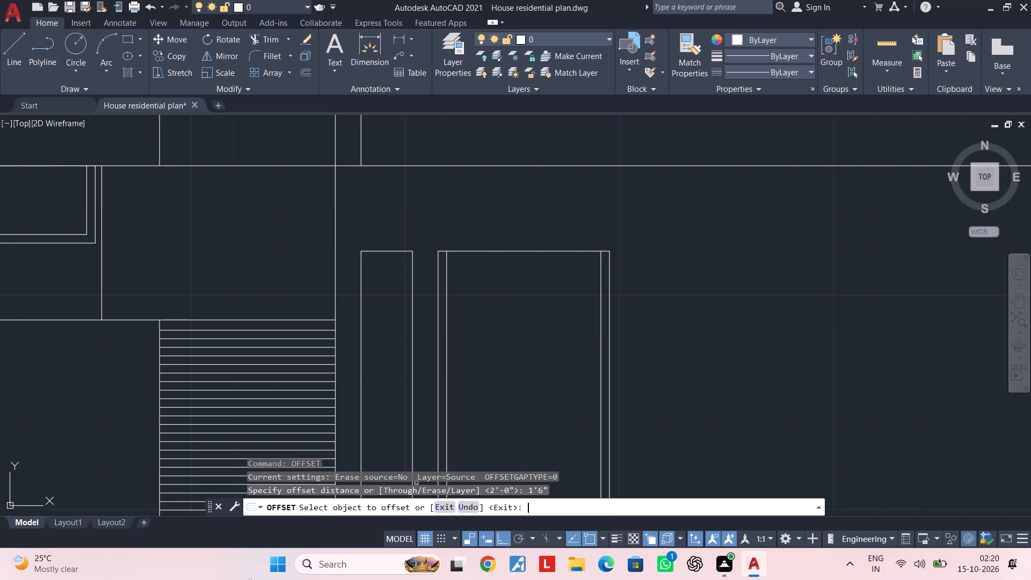
pyautogui.click(514, 251)
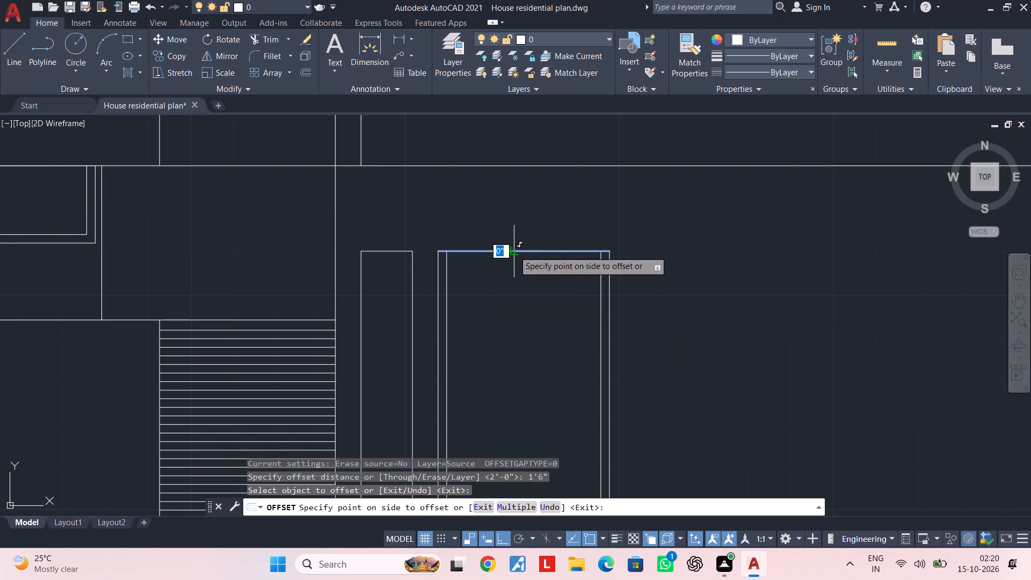
pyautogui.scroll(2, 521, 300)
pyautogui.click(521, 303)
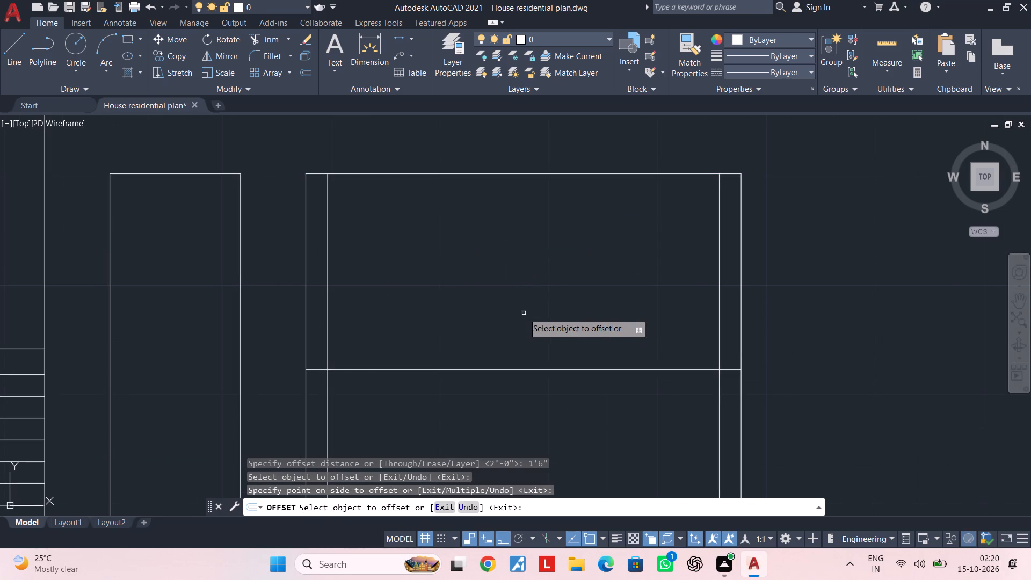
pyautogui.press('Escape')
pyautogui.press('Escape')
pyautogui.press('Escape')
pyautogui.press('Escape')
pyautogui.press('Escape')
# Offset the horizontal line crossing the framed opening 2" downward to form a crossbar.
pyautogui.press('o')
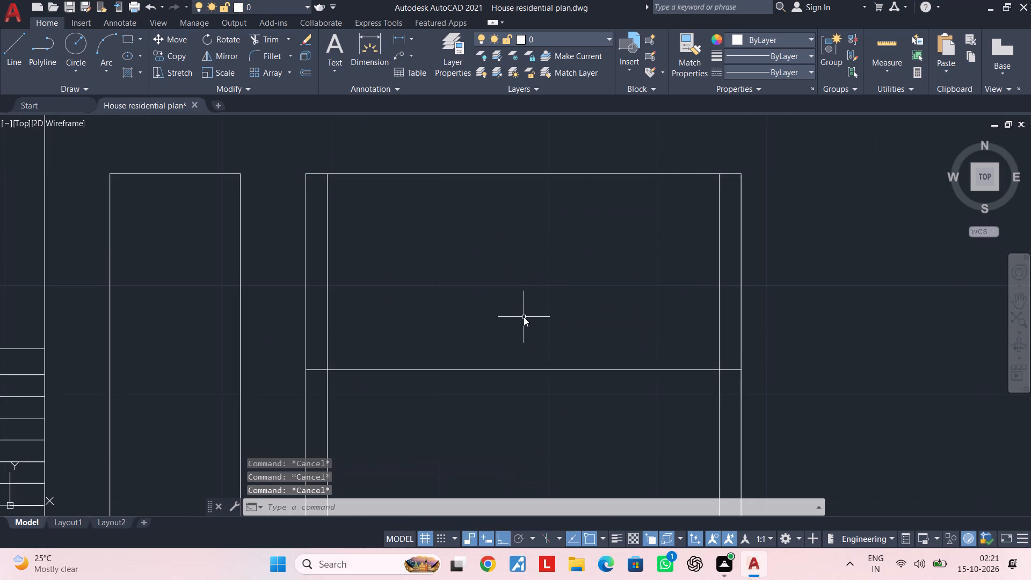
pyautogui.write('f')
pyautogui.press('space')
pyautogui.write('2"')
pyautogui.press('Return')
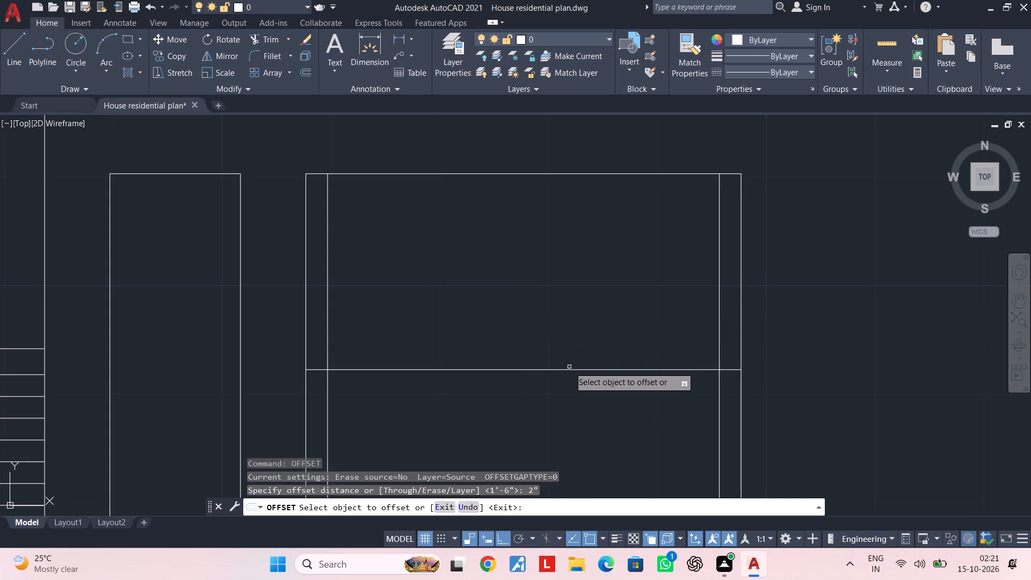
pyautogui.click(577, 370)
pyautogui.click(577, 407)
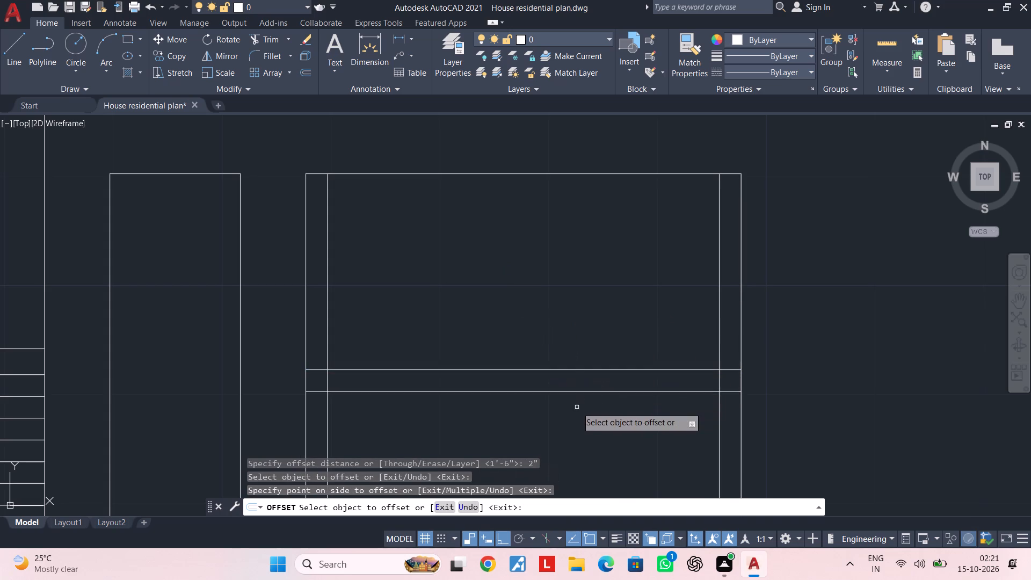
# Offset the framed opening's top horizontal line 2" downward to form the top frame member.
pyautogui.click(573, 171)
pyautogui.click(586, 171)
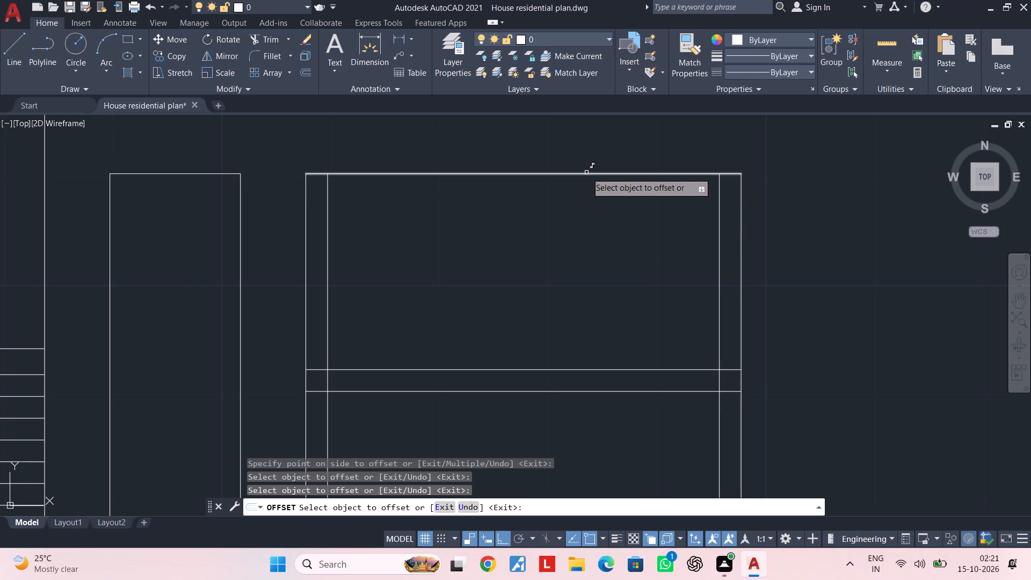
pyautogui.click(586, 172)
pyautogui.click(586, 257)
pyautogui.press('Escape')
pyautogui.press('Escape')
# Move the two crossbar lines of the framed opening straight down by about 1".
pyautogui.click(592, 327)
pyautogui.click(570, 410)
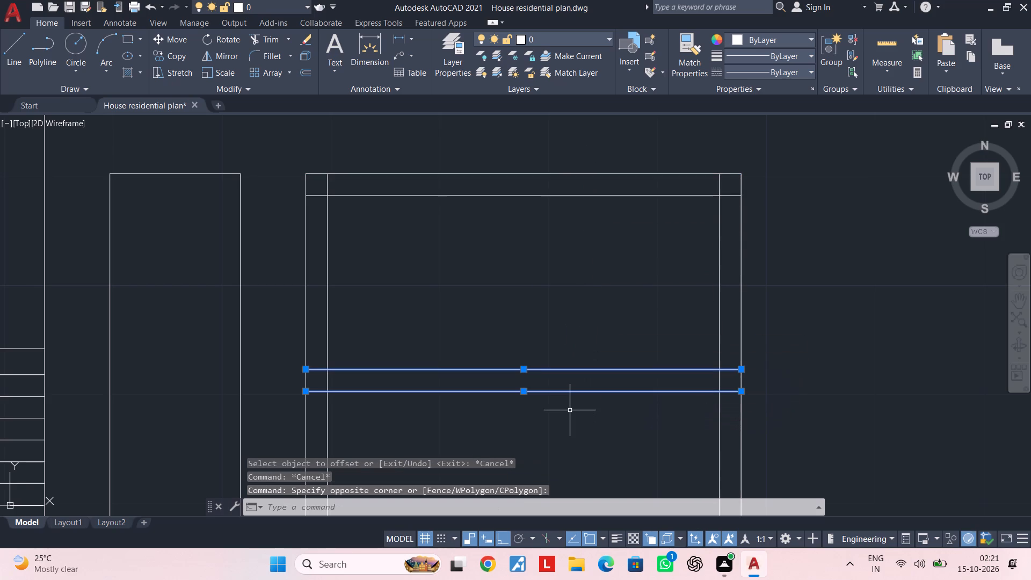
pyautogui.write('m')
pyautogui.press('space')
pyautogui.click(567, 413)
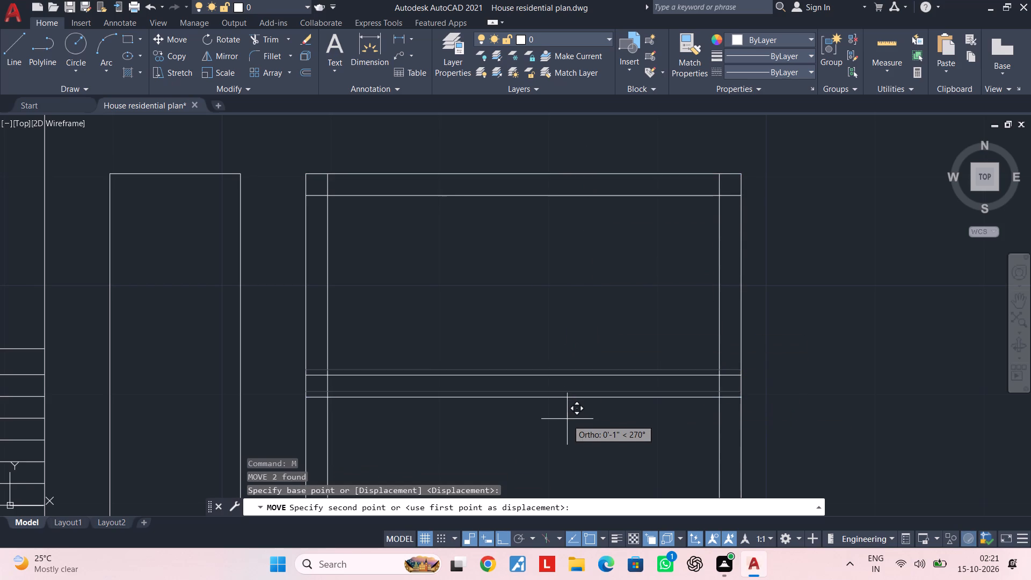
pyautogui.click(567, 427)
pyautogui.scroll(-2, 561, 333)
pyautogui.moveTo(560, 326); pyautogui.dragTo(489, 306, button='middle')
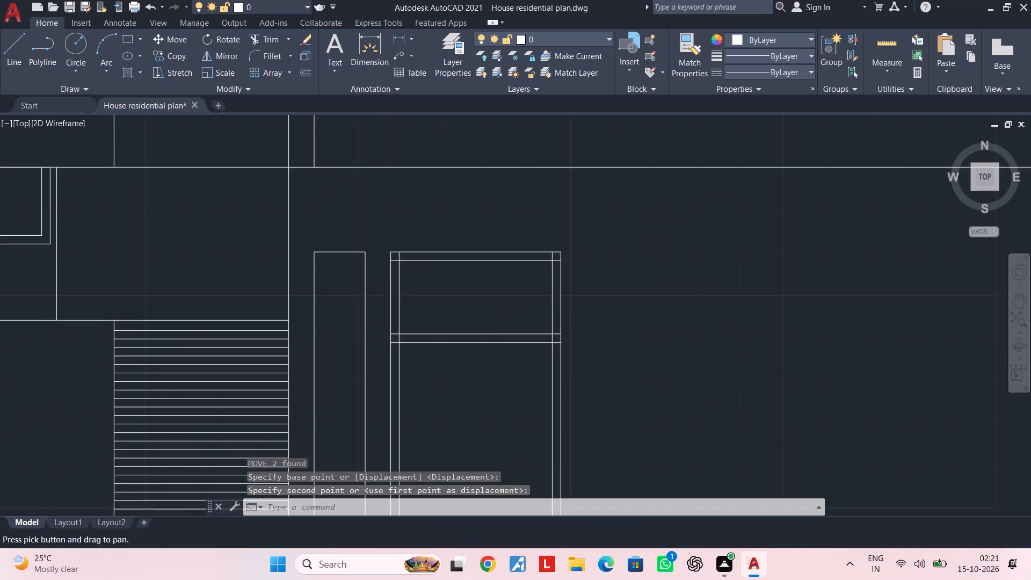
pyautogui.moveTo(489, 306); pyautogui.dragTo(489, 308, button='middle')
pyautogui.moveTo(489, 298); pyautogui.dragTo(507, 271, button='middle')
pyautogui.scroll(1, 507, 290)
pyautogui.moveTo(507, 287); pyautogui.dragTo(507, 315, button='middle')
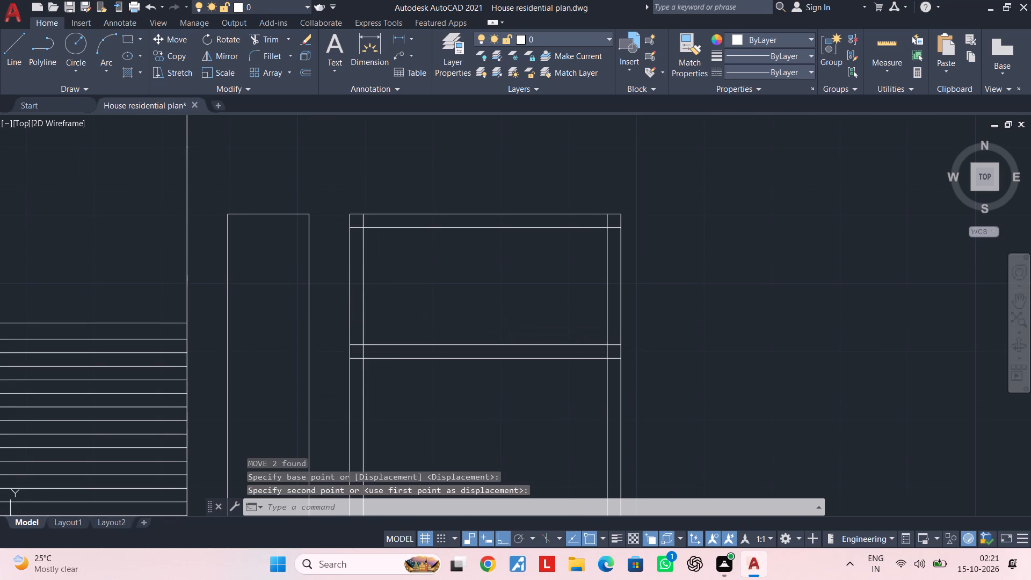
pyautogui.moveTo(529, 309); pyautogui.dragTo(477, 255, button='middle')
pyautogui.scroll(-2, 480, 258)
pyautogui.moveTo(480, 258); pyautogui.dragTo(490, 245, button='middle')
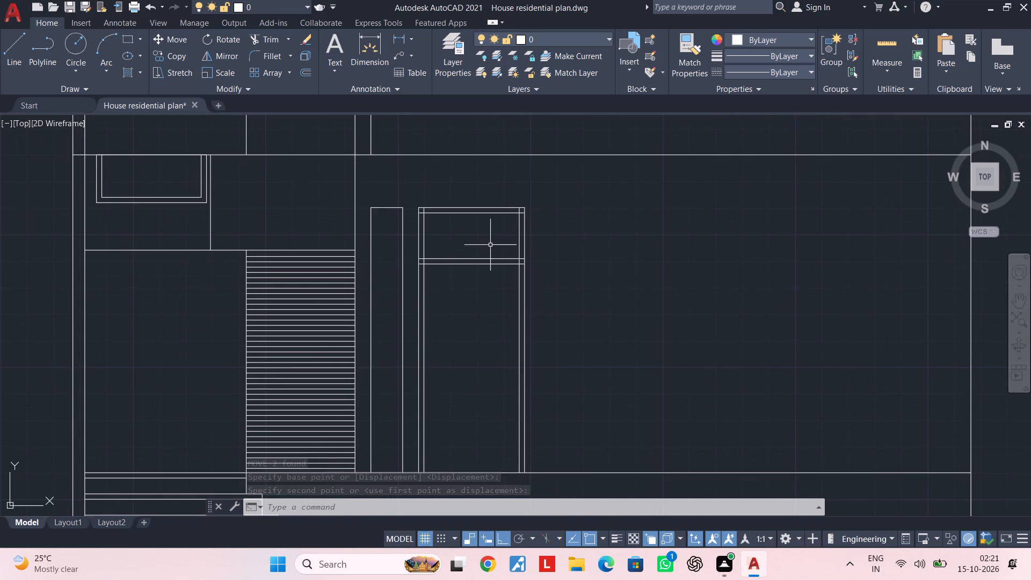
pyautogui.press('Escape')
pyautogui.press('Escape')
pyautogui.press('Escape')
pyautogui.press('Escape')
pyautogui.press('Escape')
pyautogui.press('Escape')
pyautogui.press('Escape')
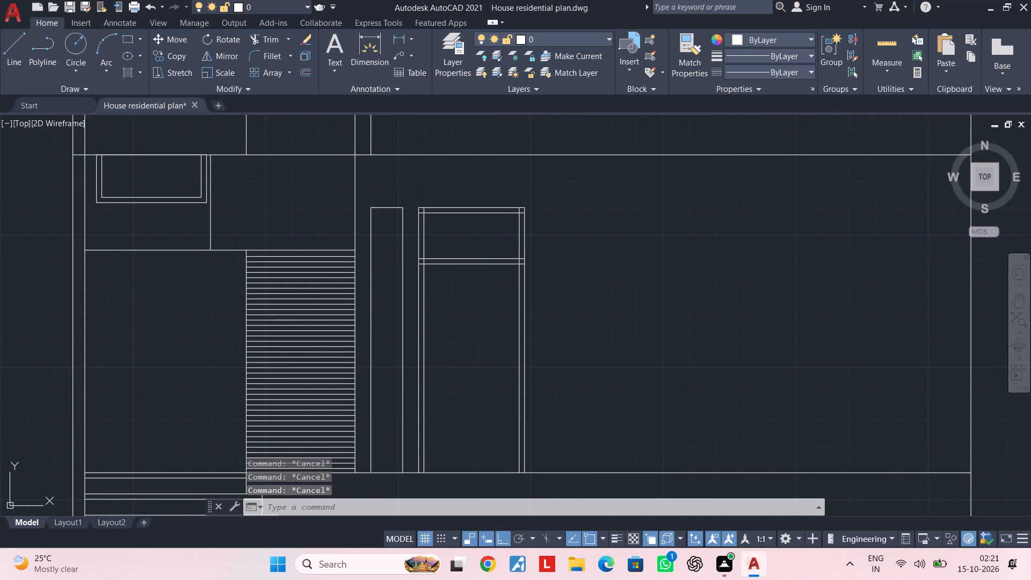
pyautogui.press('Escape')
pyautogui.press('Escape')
# Offset the framed opening's outer right vertical line 3' to the right to mark off an adjoining section.
pyautogui.press('o')
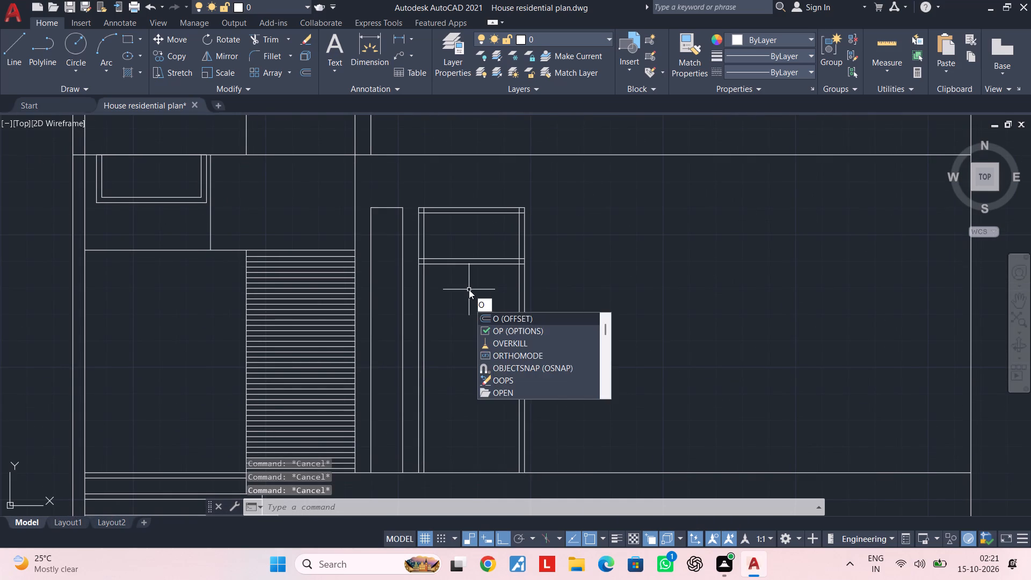
pyautogui.write('f')
pyautogui.press('space')
pyautogui.write("3'")
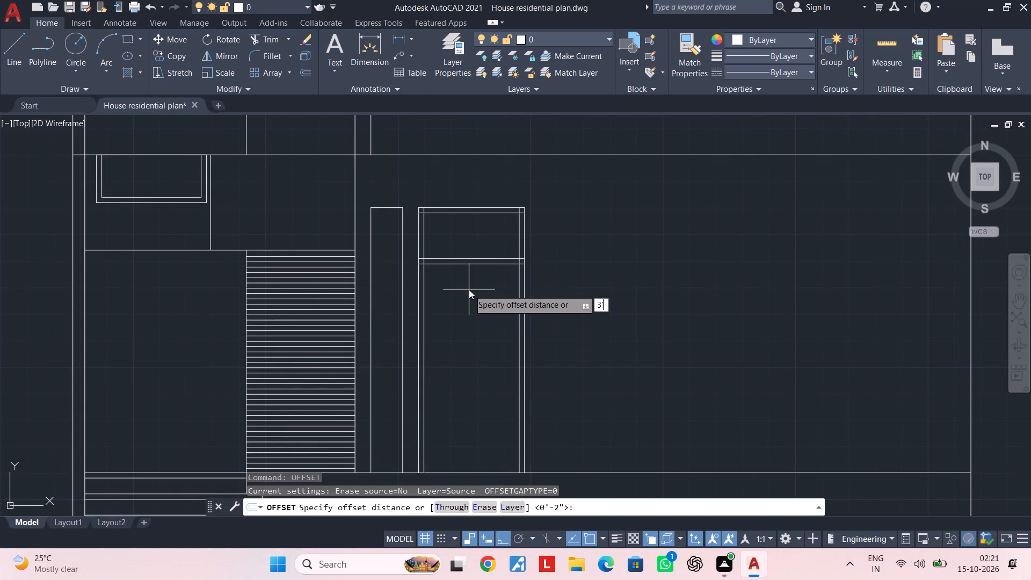
pyautogui.press('Return')
pyautogui.click(527, 302)
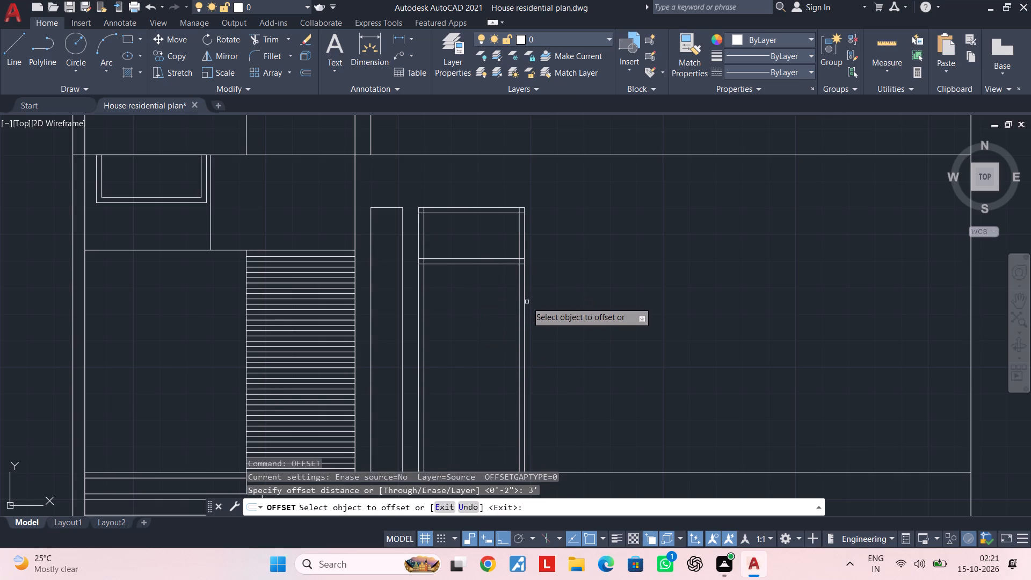
pyautogui.click(525, 302)
pyautogui.click(575, 303)
pyautogui.scroll(-1, 581, 303)
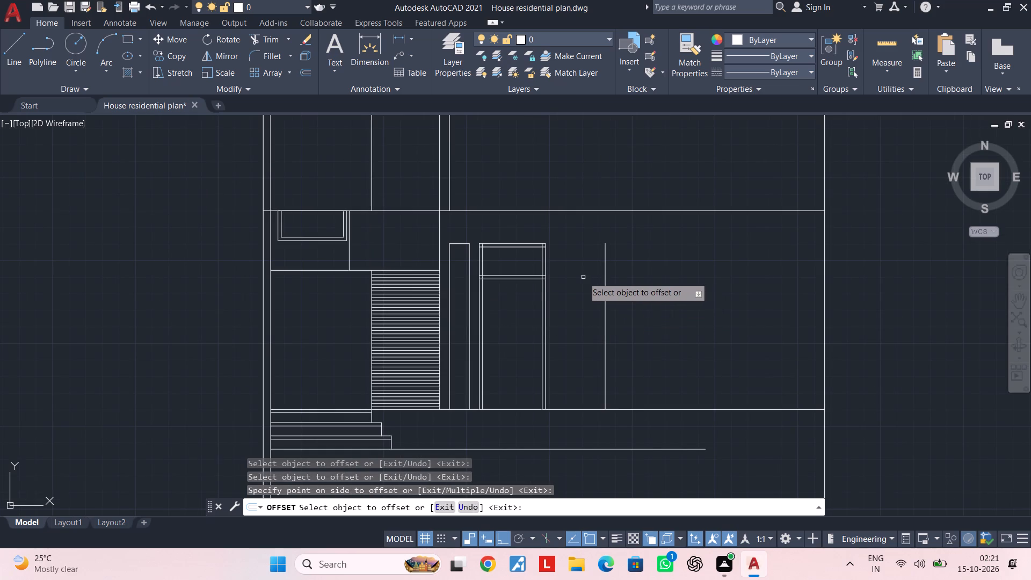
pyautogui.scroll(1, 583, 277)
pyautogui.moveTo(564, 275); pyautogui.dragTo(546, 292, button='middle')
pyautogui.press('Escape')
pyautogui.press('Escape')
pyautogui.press('Escape')
pyautogui.press('Escape')
pyautogui.press('Escape')
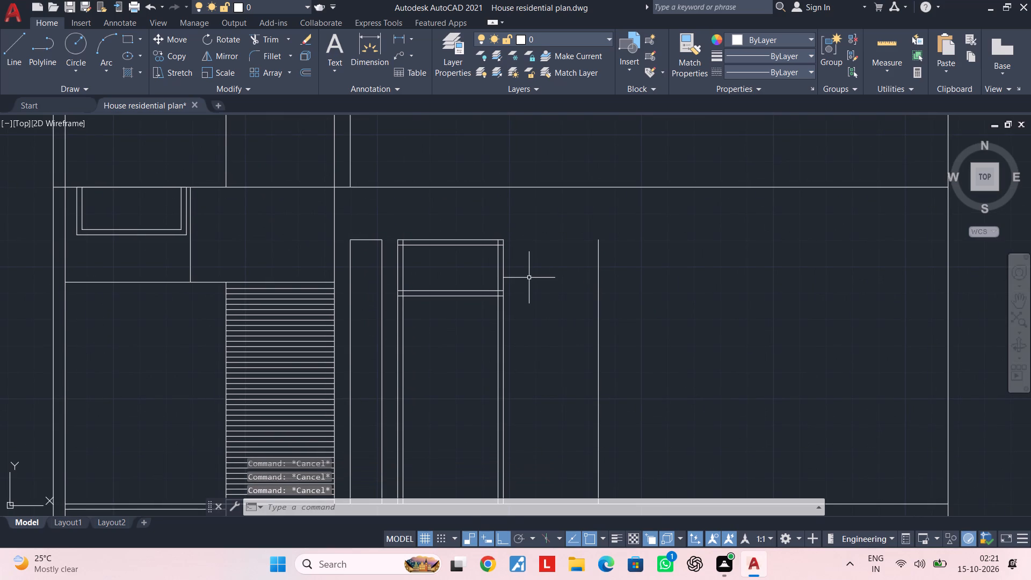
# Extend the top frame lines and both crossbar lines to the new vertical line on the right.
pyautogui.write('ex')
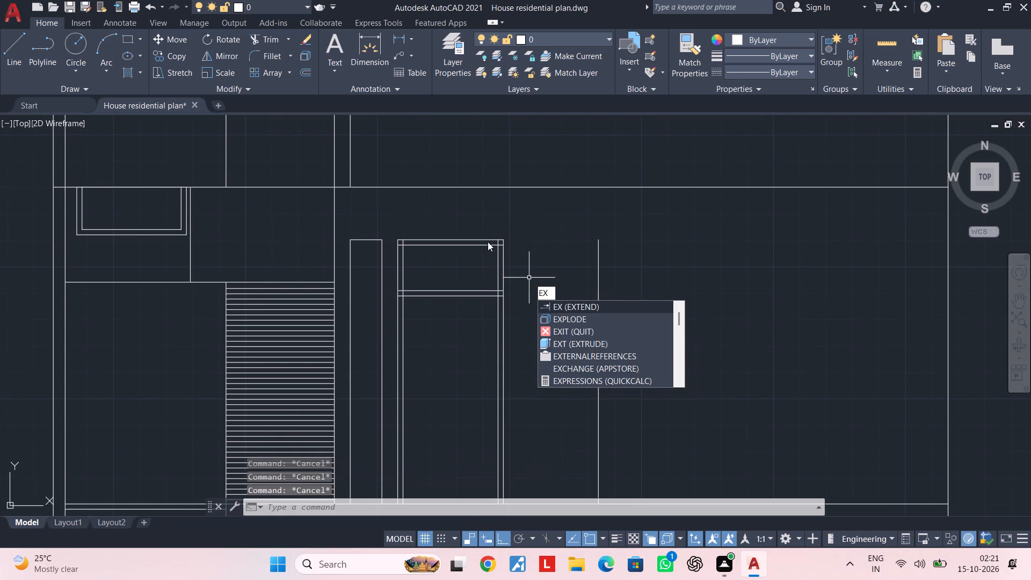
pyautogui.press('space')
pyautogui.click(480, 227)
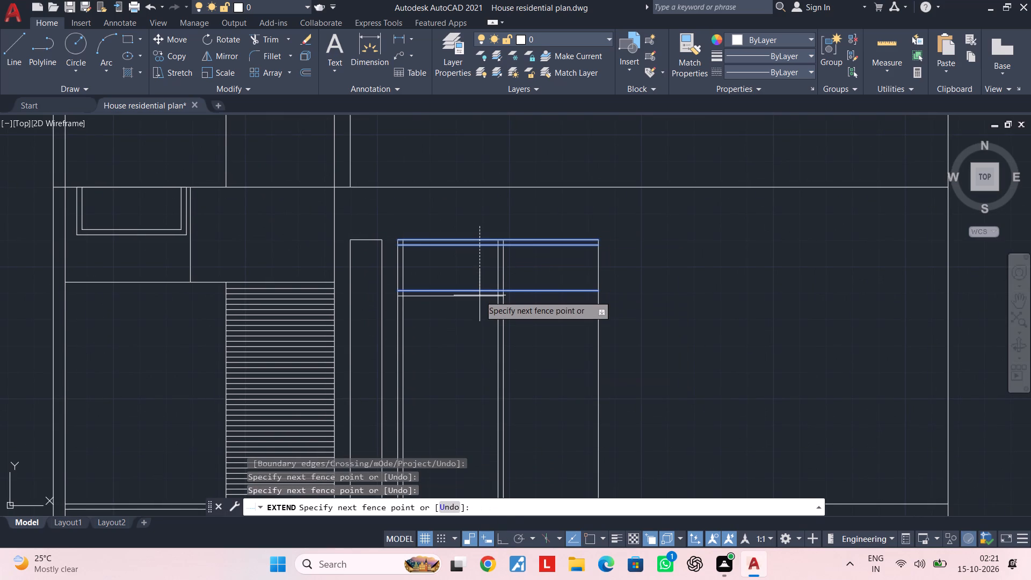
pyautogui.click(479, 303)
pyautogui.press('Escape')
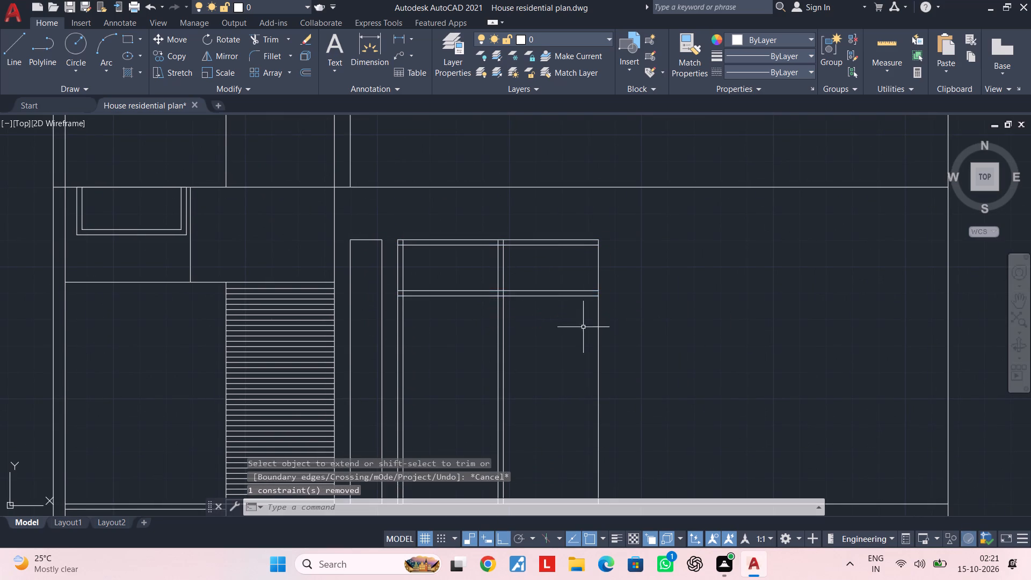
# Offset the adjoining section's right vertical line 2" inward to form its side frame.
pyautogui.moveTo(577, 322); pyautogui.dragTo(581, 276, button='middle')
pyautogui.press('Escape')
pyautogui.press('Escape')
pyautogui.press('Escape')
pyautogui.press('Escape')
pyautogui.write('of')
pyautogui.press('space')
pyautogui.write('2"')
pyautogui.press('Return')
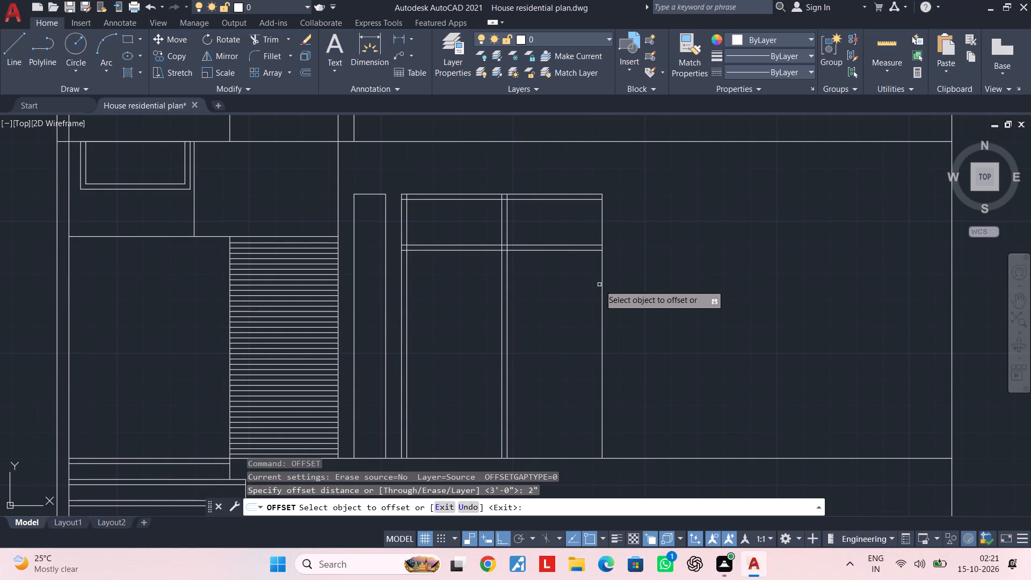
pyautogui.click(602, 285)
pyautogui.click(569, 294)
pyautogui.press('Escape')
pyautogui.press('Escape')
pyautogui.press('Escape')
pyautogui.press('Escape')
pyautogui.press('Escape')
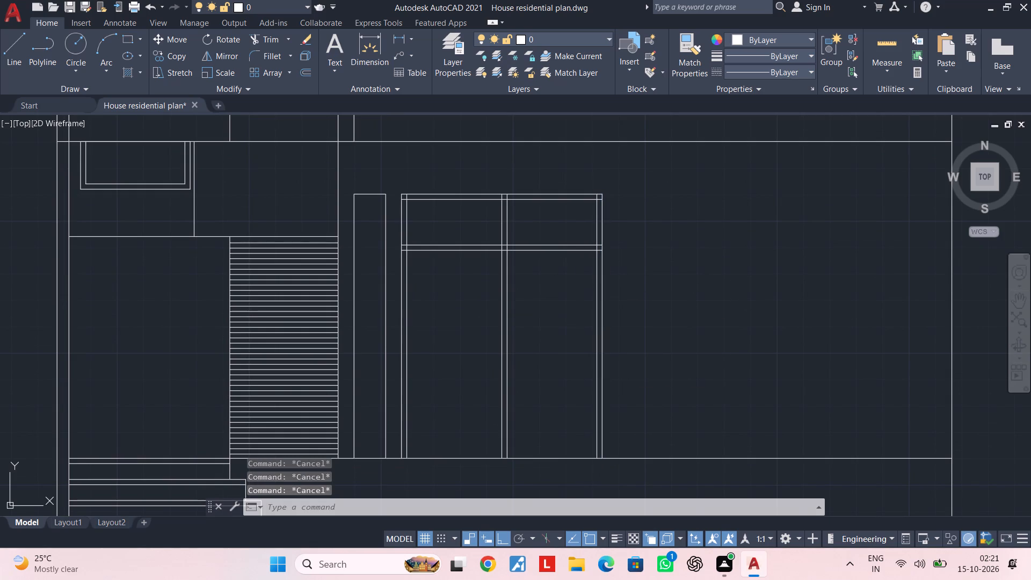
# Offset the inner top frame line 6' downward to mark the bottom of the right-hand section.
pyautogui.press('o')
pyautogui.write('f')
pyautogui.press('space')
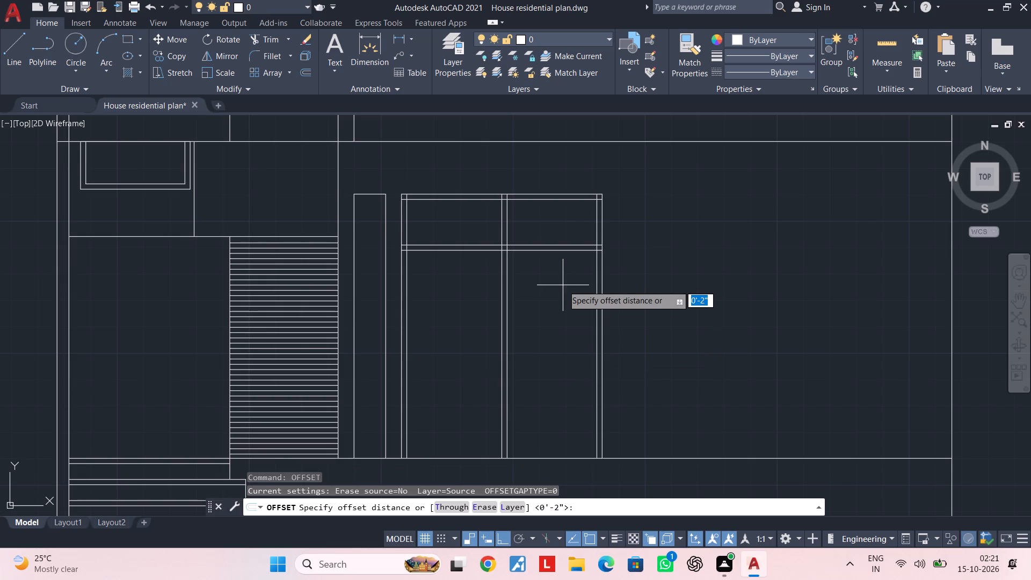
pyautogui.write("6'")
pyautogui.press('Return')
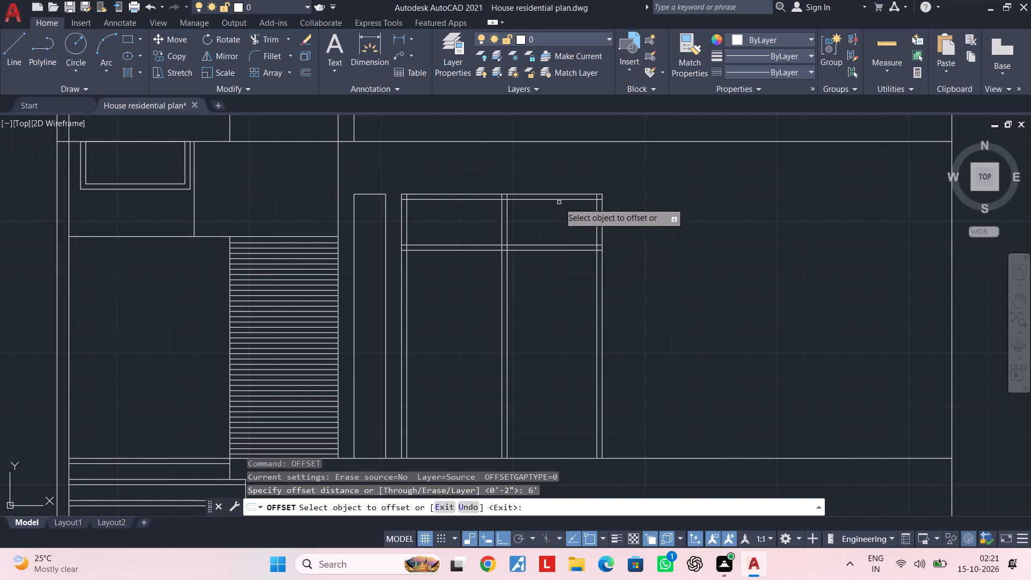
pyautogui.click(559, 199)
pyautogui.click(566, 367)
pyautogui.press('Escape')
pyautogui.press('Escape')
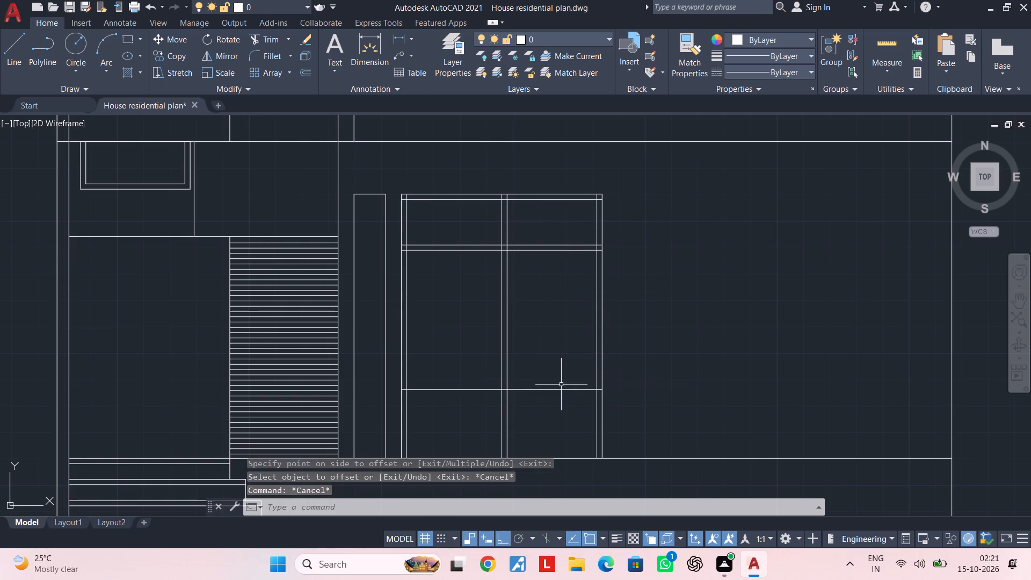
# Trim the right section's side frame lines below the new bottom line, and that line's span across the left section.
pyautogui.write('tr')
pyautogui.press('space')
pyautogui.click(611, 404)
pyautogui.click(587, 410)
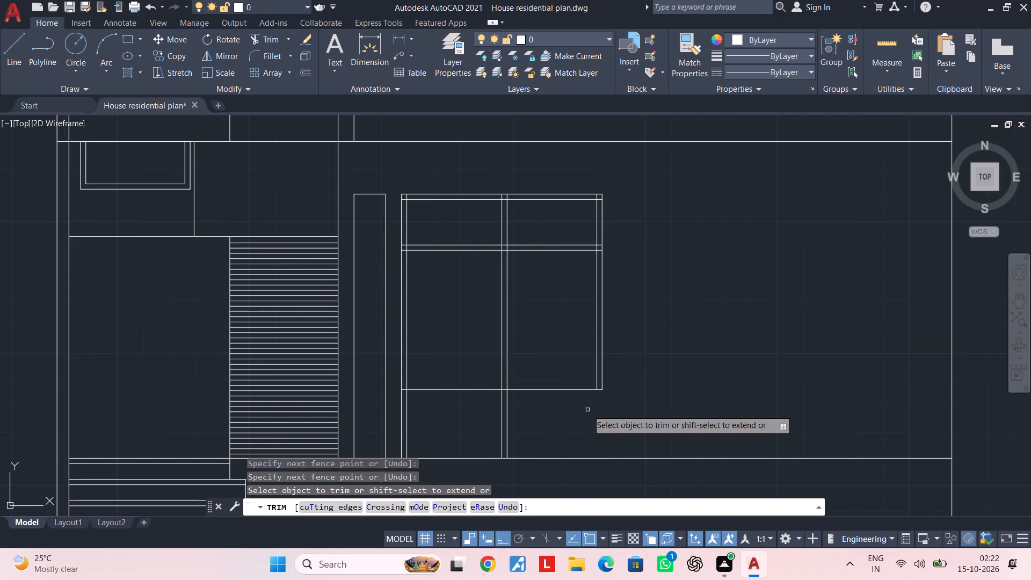
pyautogui.click(472, 409)
pyautogui.click(464, 372)
pyautogui.press('Escape')
# Erase the short leftover piece of the bottom line between the left jamb's two vertical lines.
pyautogui.scroll(3, 398, 389)
pyautogui.click(380, 379)
pyautogui.click(460, 407)
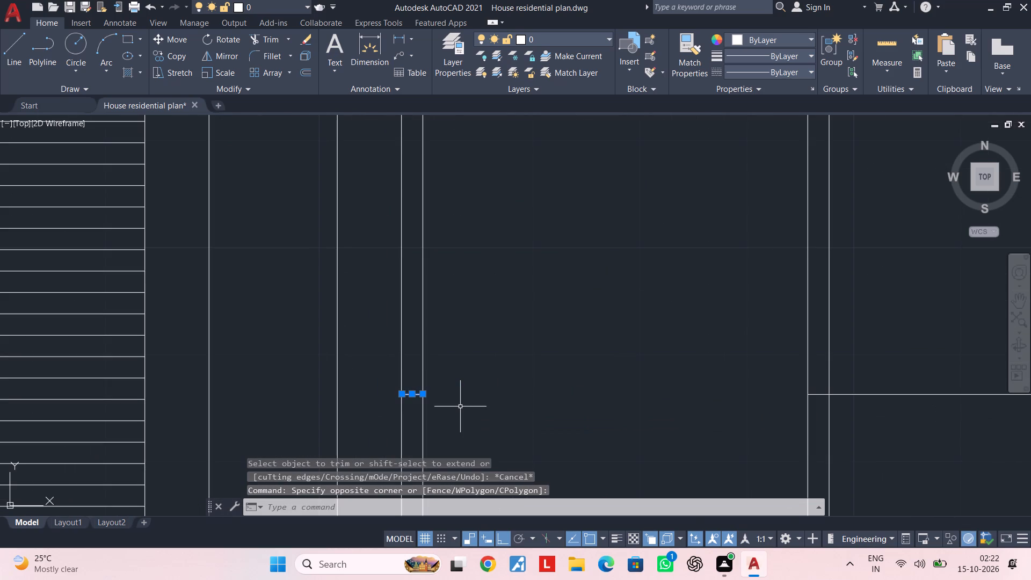
pyautogui.press('Delete')
pyautogui.press('Escape')
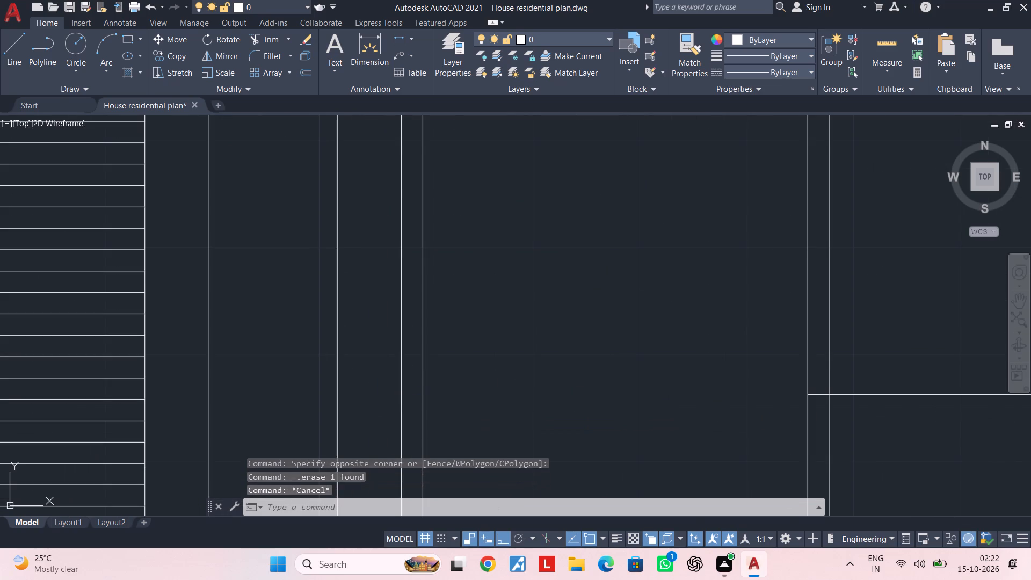
pyautogui.press('Escape')
# Offset the right section's bottom line 2" upward to form its bottom frame member.
pyautogui.scroll(-3, 670, 414)
pyautogui.moveTo(736, 395); pyautogui.dragTo(616, 393, button='middle')
pyautogui.moveTo(671, 365); pyautogui.dragTo(614, 366, button='middle')
pyautogui.press('Escape')
pyautogui.press('Escape')
pyautogui.press('Escape')
pyautogui.press('Escape')
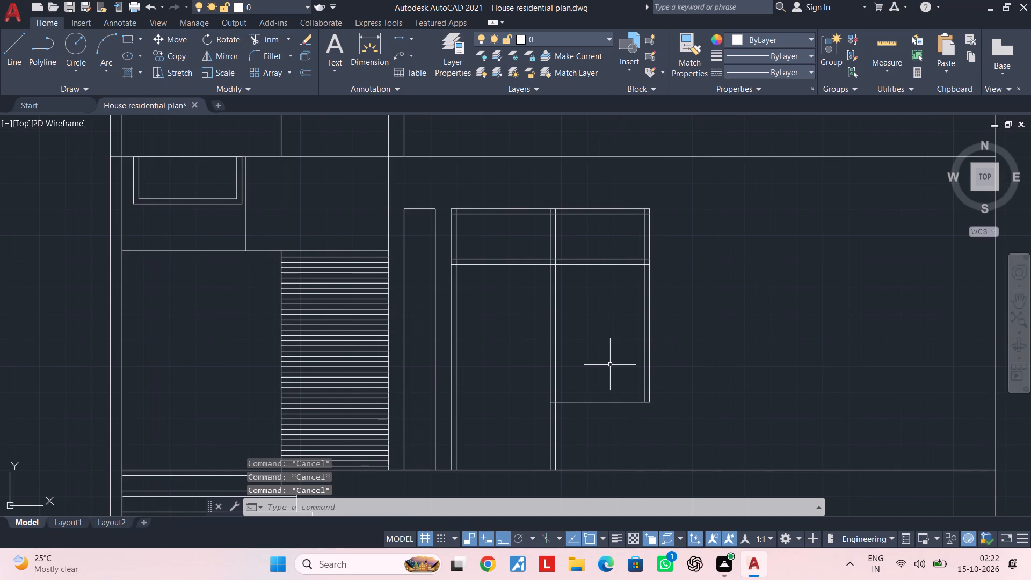
pyautogui.write('of')
pyautogui.press('space')
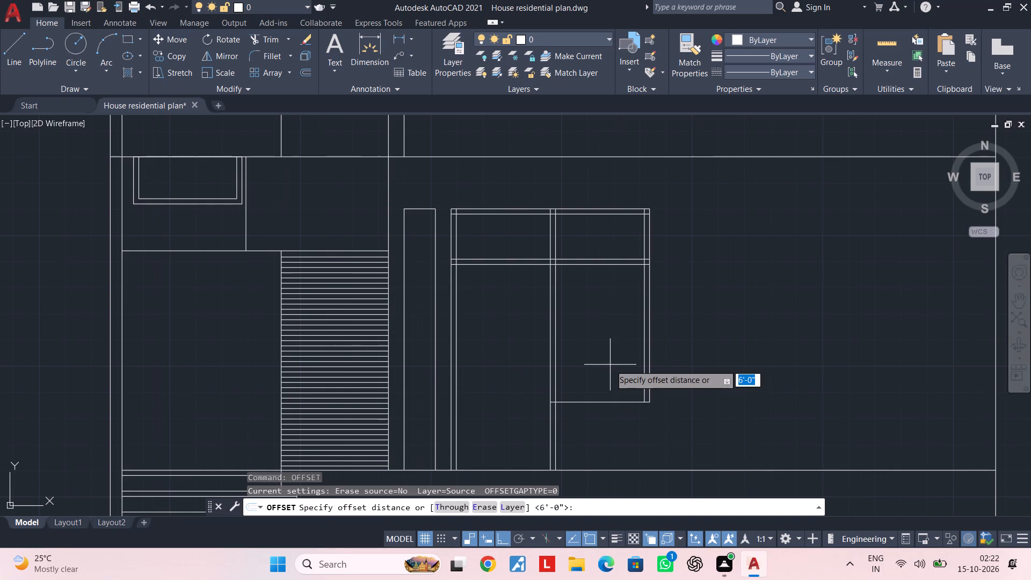
pyautogui.press('2')
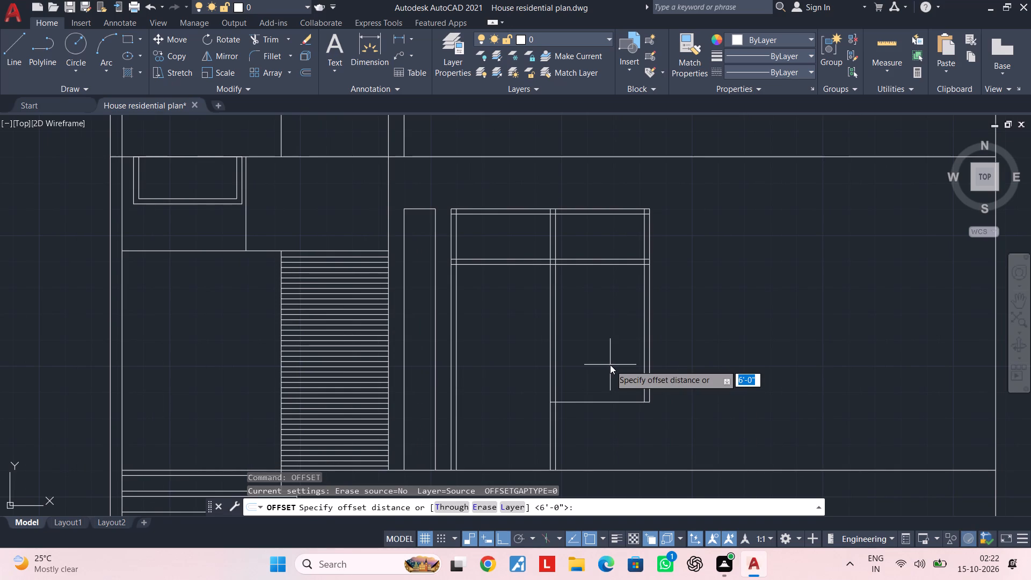
pyautogui.hotkey('shift', '"')
pyautogui.press('Return')
pyautogui.scroll(2, 608, 404)
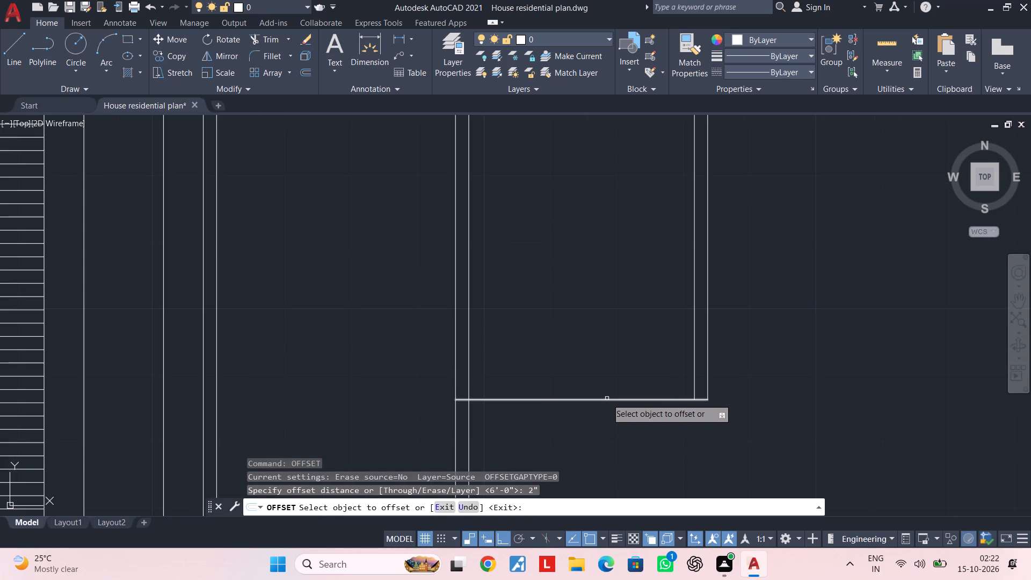
pyautogui.click(607, 398)
pyautogui.click(596, 340)
pyautogui.press('Escape')
pyautogui.press('Escape')
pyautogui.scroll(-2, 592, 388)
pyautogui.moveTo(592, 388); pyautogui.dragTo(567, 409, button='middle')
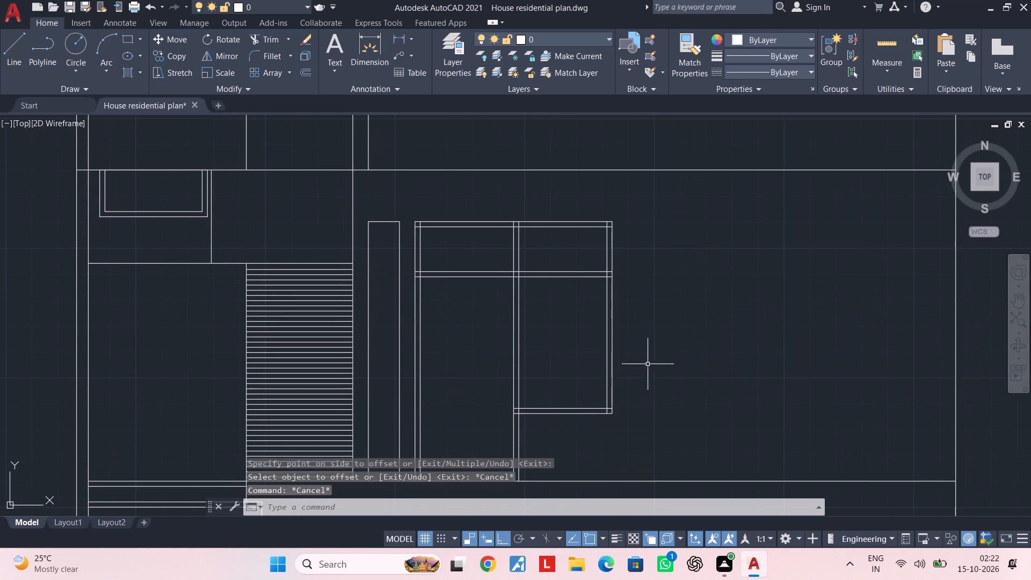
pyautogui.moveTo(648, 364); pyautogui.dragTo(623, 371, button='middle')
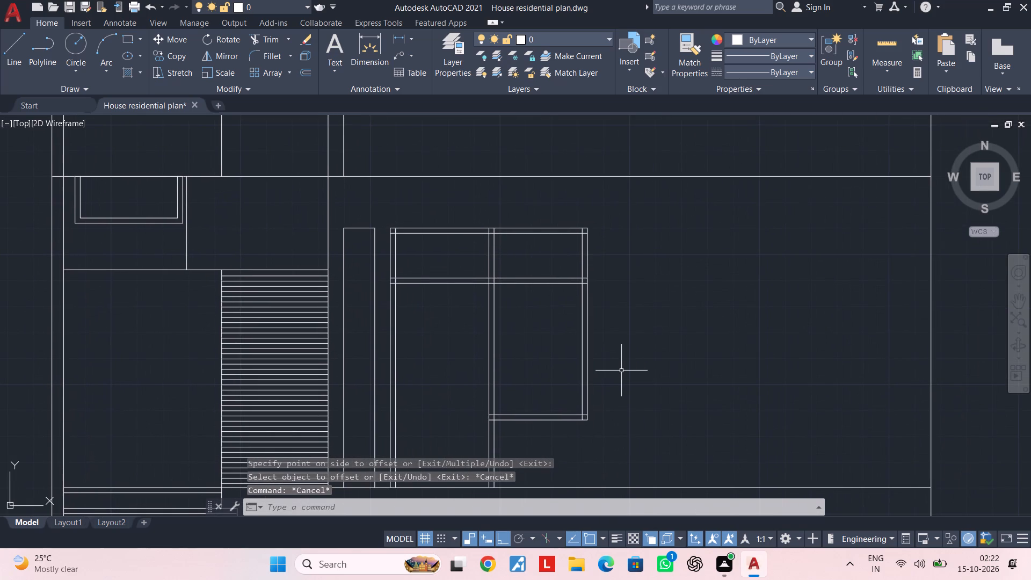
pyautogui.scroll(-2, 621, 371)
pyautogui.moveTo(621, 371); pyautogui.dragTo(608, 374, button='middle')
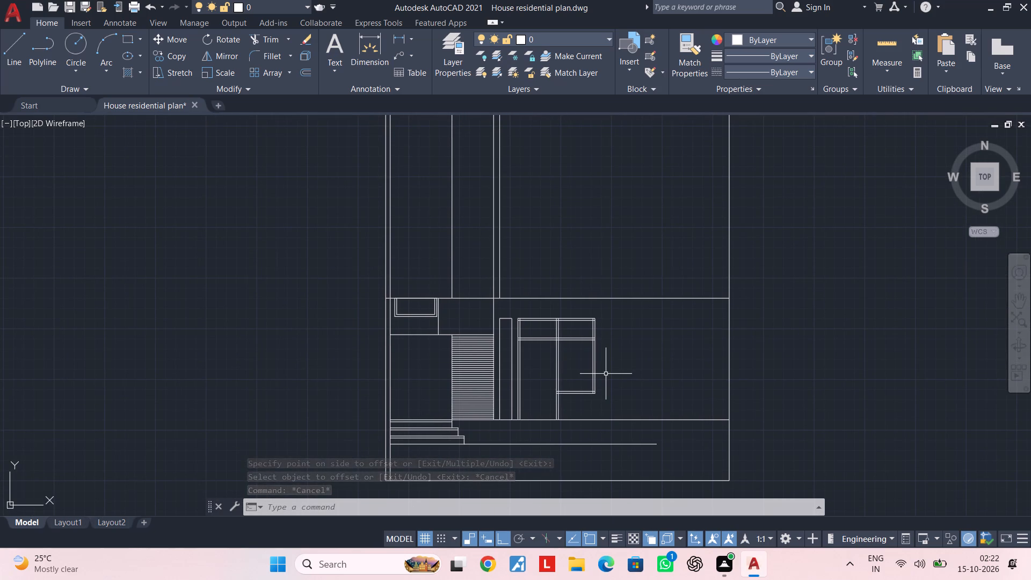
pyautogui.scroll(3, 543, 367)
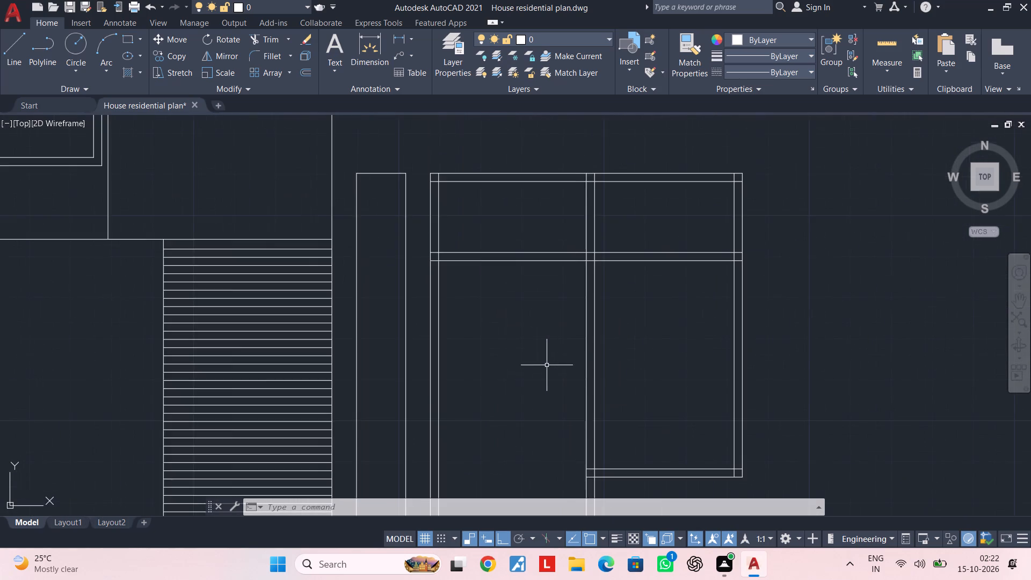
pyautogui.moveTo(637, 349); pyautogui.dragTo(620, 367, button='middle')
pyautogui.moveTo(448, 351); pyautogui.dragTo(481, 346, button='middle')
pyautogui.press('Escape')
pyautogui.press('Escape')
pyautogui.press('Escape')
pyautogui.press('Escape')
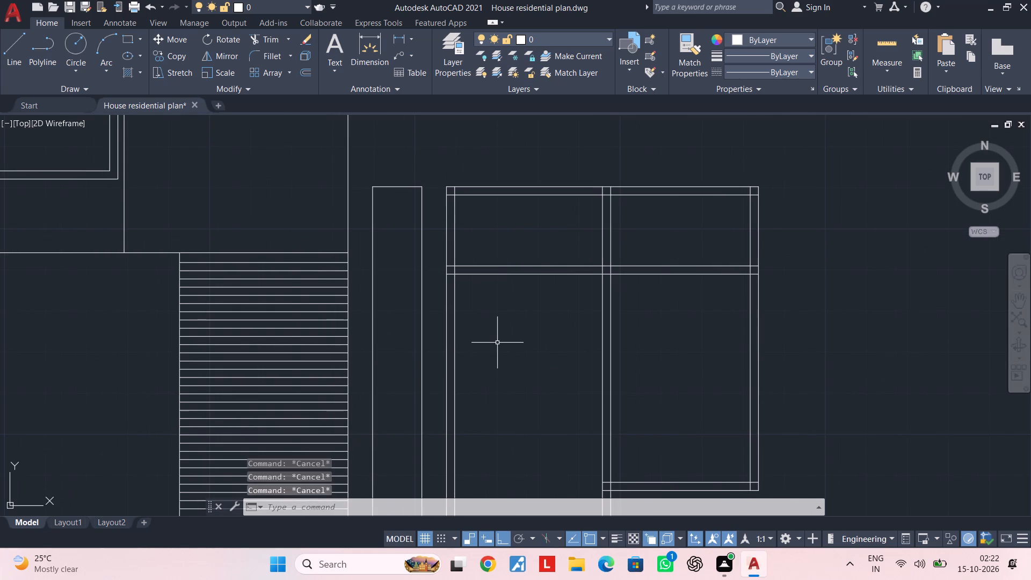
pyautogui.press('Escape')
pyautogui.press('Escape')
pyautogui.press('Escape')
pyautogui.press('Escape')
# Trim the overlapping inner frame lines at the door frame's top-left corner into a clean corner.
pyautogui.write('tr')
pyautogui.press('space')
pyautogui.scroll(3, 453, 193)
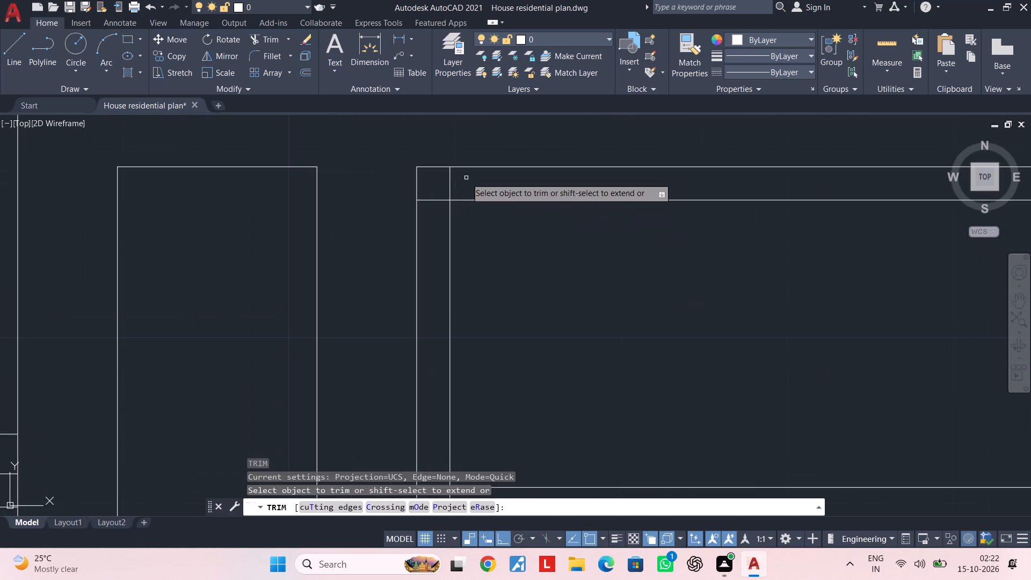
pyautogui.click(468, 177)
pyautogui.click(440, 189)
pyautogui.click(431, 200)
pyautogui.scroll(-1, 453, 246)
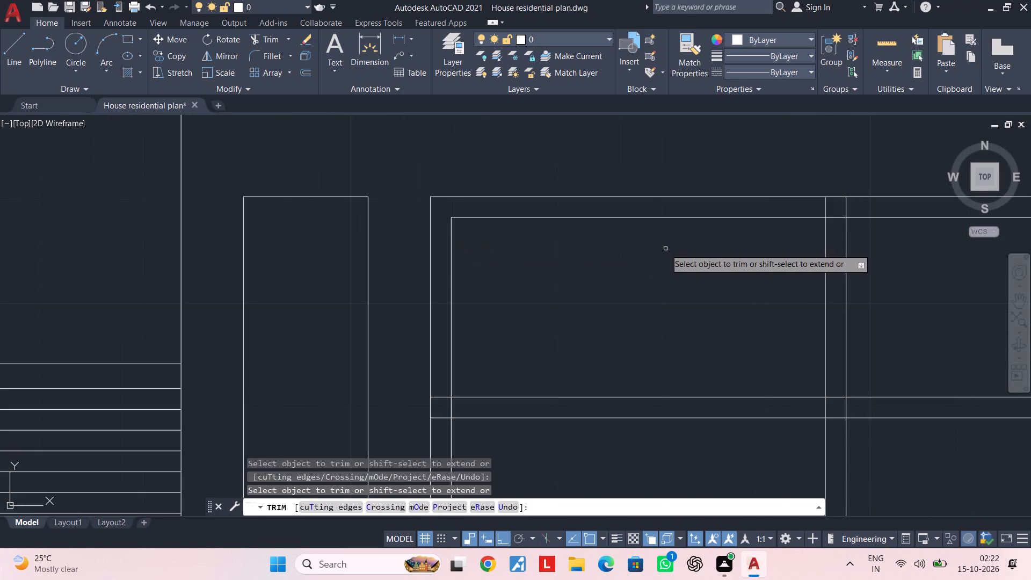
# Trim the overlapping lines where the central mullion meets the top frame member.
pyautogui.moveTo(656, 257); pyautogui.dragTo(396, 291, button='middle')
pyautogui.scroll(3, 578, 236)
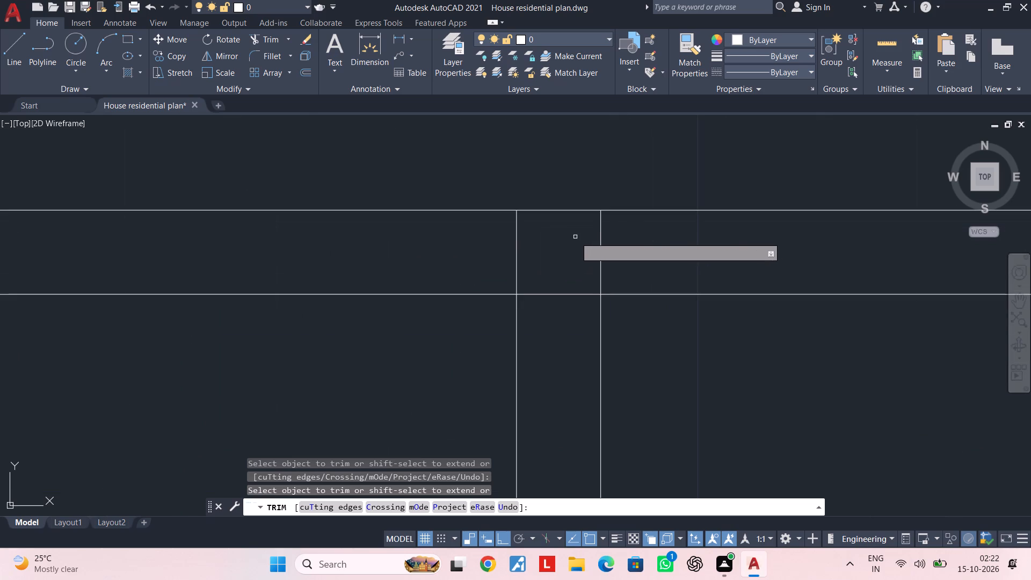
pyautogui.click(490, 241)
pyautogui.click(736, 240)
pyautogui.moveTo(563, 283); pyautogui.dragTo(568, 294)
pyautogui.click(580, 351)
pyautogui.scroll(-4, 587, 347)
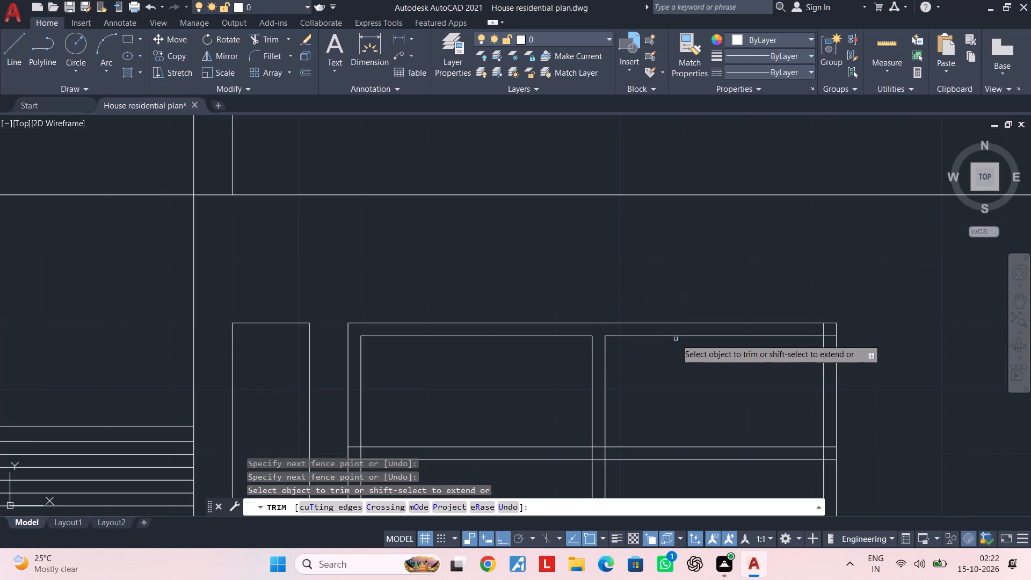
# Trim the overlapping inner frame lines at the frame's top-right corner.
pyautogui.moveTo(749, 356); pyautogui.dragTo(519, 339, button='middle')
pyautogui.scroll(4, 592, 314)
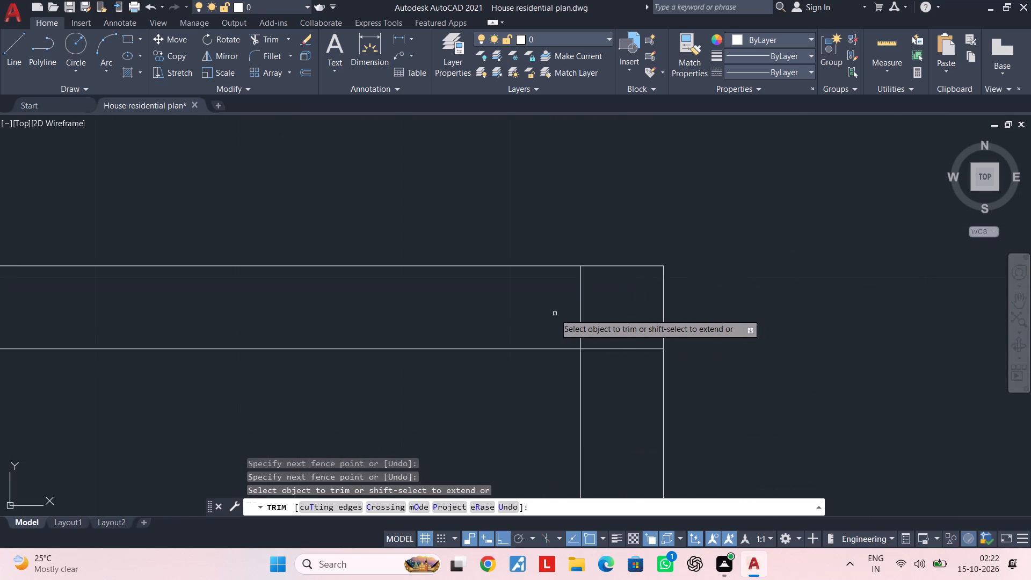
pyautogui.click(555, 314)
pyautogui.click(642, 308)
pyautogui.click(623, 310)
pyautogui.click(637, 405)
pyautogui.scroll(-4, 636, 405)
# Trim the overlapping lines where the horizontal transom meets the right frame member.
pyautogui.moveTo(635, 405); pyautogui.dragTo(609, 178, button='middle')
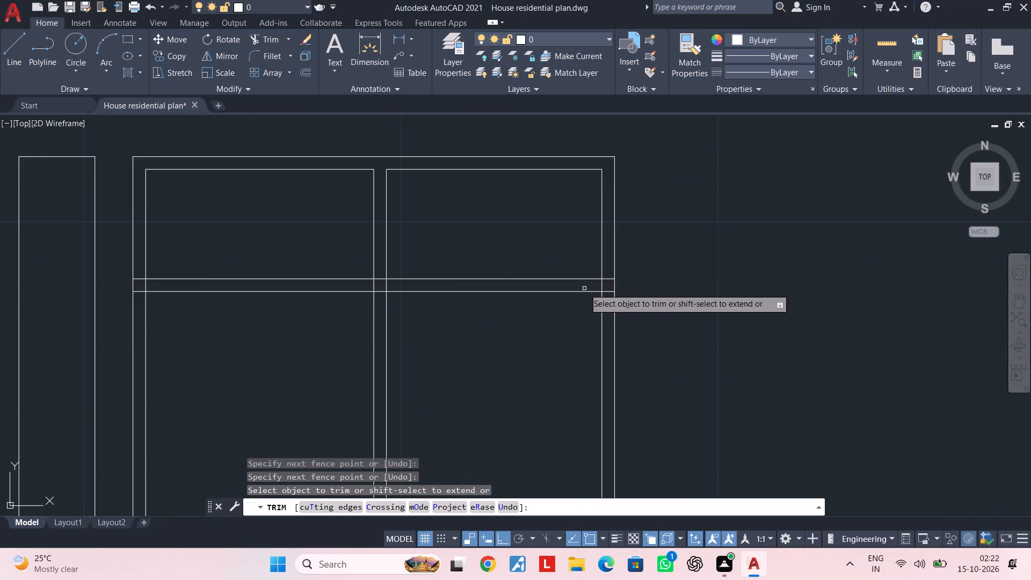
pyautogui.scroll(3, 589, 277)
pyautogui.scroll(1, 636, 279)
pyautogui.click(663, 267)
pyautogui.click(672, 404)
pyautogui.click(649, 336)
pyautogui.click(479, 336)
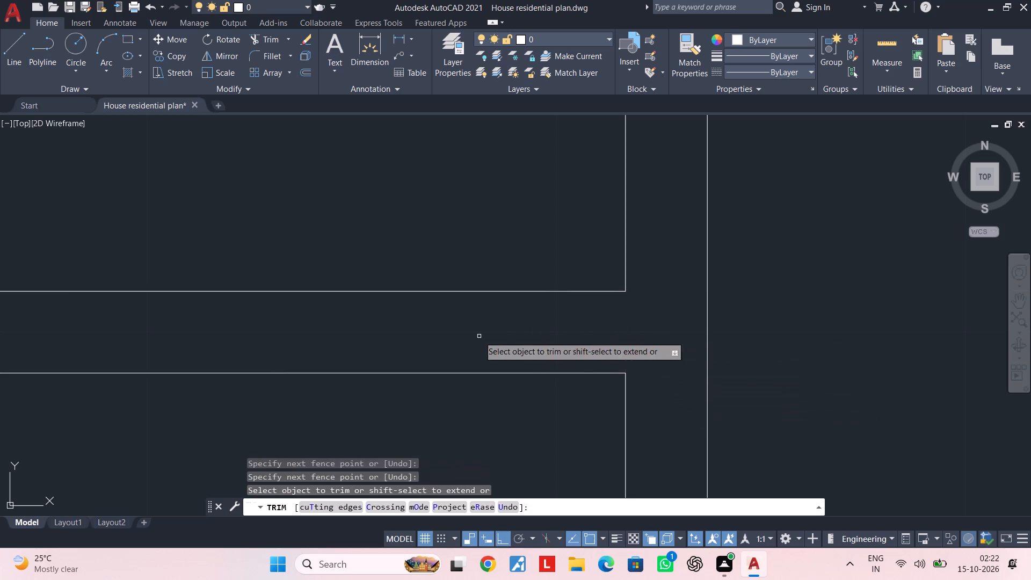
pyautogui.scroll(-4, 625, 337)
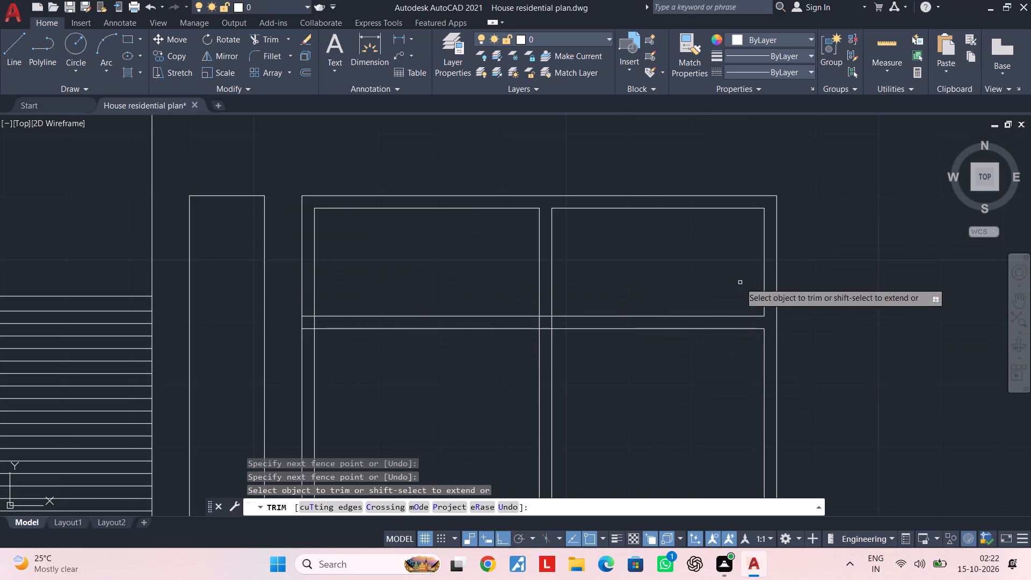
# Trim the crossing lines inside the intersection of the central mullion and the horizontal transom.
pyautogui.moveTo(594, 337); pyautogui.dragTo(681, 260, button='middle')
pyautogui.scroll(3, 643, 248)
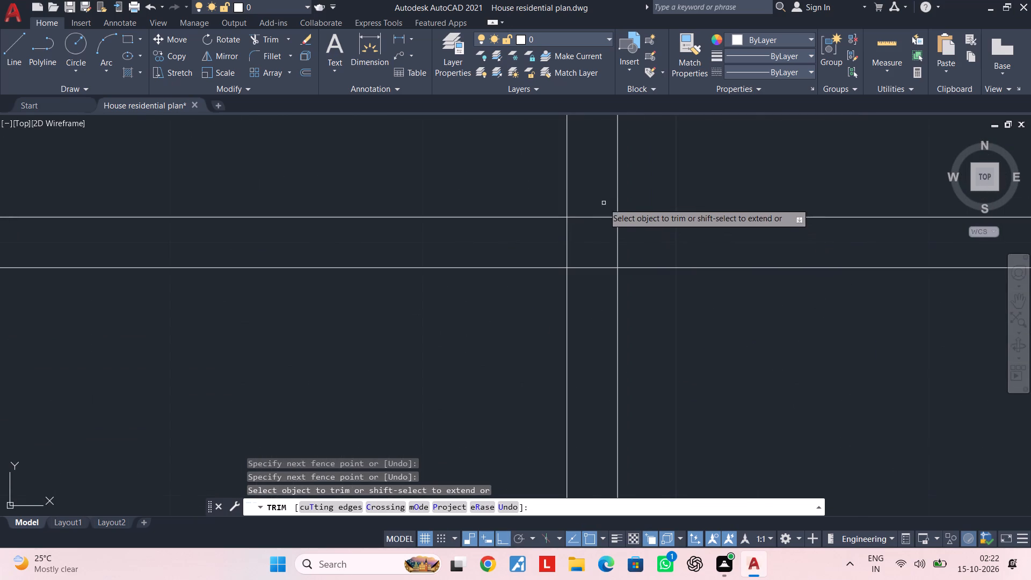
pyautogui.click(600, 201)
pyautogui.click(599, 298)
pyautogui.click(539, 249)
pyautogui.click(697, 243)
pyautogui.scroll(-5, 568, 267)
# Trim the overlapping lines where the horizontal transom meets the left frame member.
pyautogui.moveTo(625, 261); pyautogui.dragTo(773, 224, button='middle')
pyautogui.scroll(6, 635, 216)
pyautogui.click(643, 237)
pyautogui.click(644, 388)
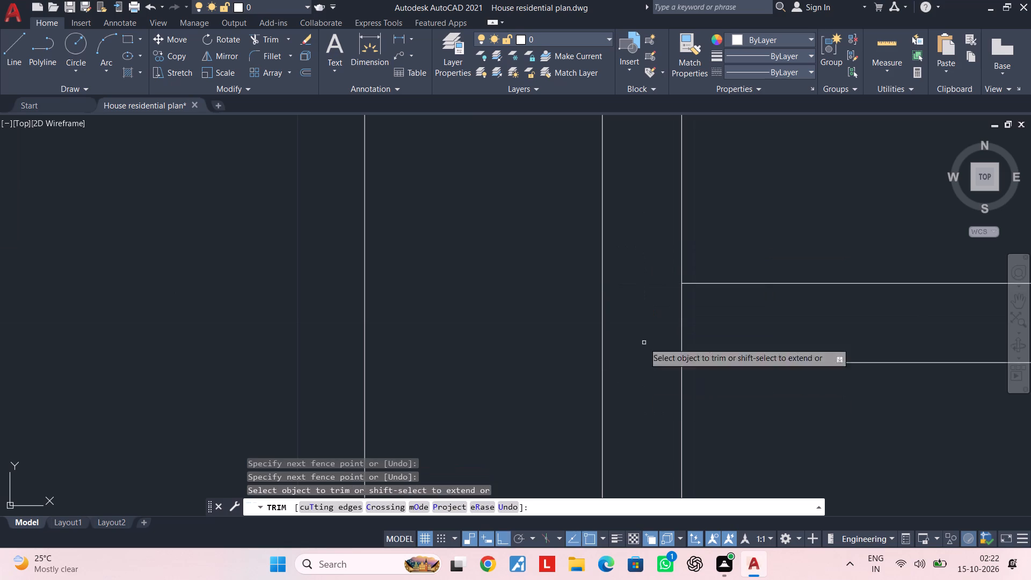
pyautogui.click(644, 321)
pyautogui.click(743, 307)
pyautogui.scroll(-6, 743, 315)
# Trim the overlapping lines where the window section's bottom member meets the central mullion.
pyautogui.moveTo(742, 326); pyautogui.dragTo(693, 172, button='middle')
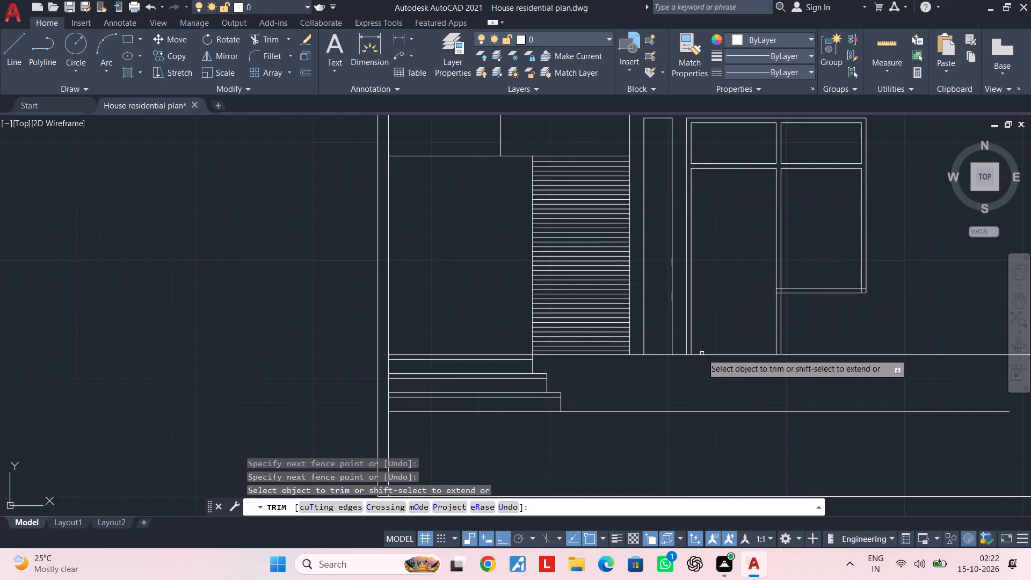
pyautogui.scroll(3, 701, 356)
pyautogui.scroll(-1, 791, 292)
pyautogui.moveTo(791, 292); pyautogui.dragTo(614, 314, button='middle')
pyautogui.scroll(-1, 809, 248)
pyautogui.moveTo(808, 256); pyautogui.dragTo(737, 366, button='middle')
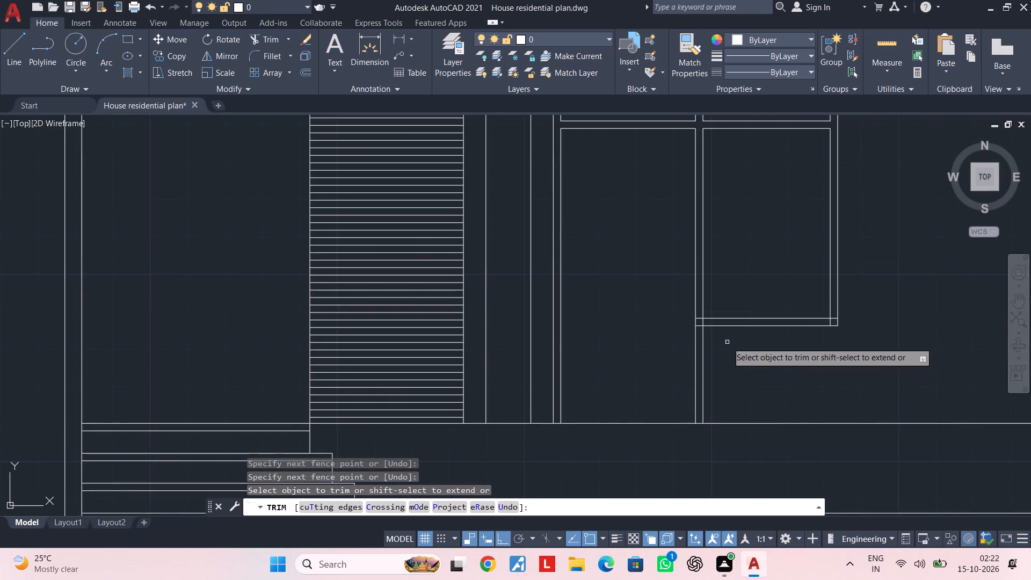
pyautogui.scroll(3, 708, 330)
pyautogui.click(660, 263)
pyautogui.click(665, 342)
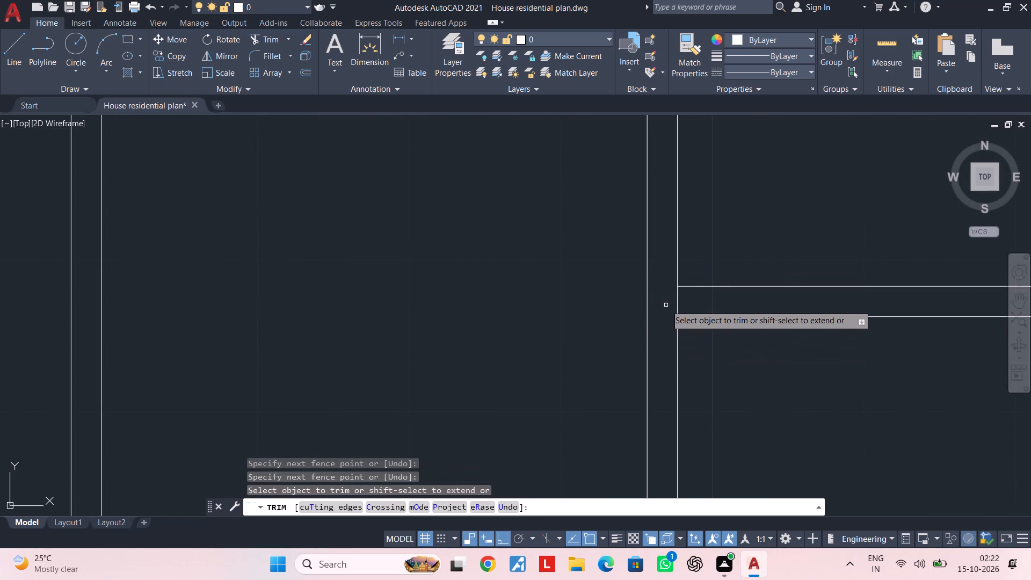
pyautogui.click(666, 305)
pyautogui.click(717, 303)
pyautogui.scroll(-2, 718, 303)
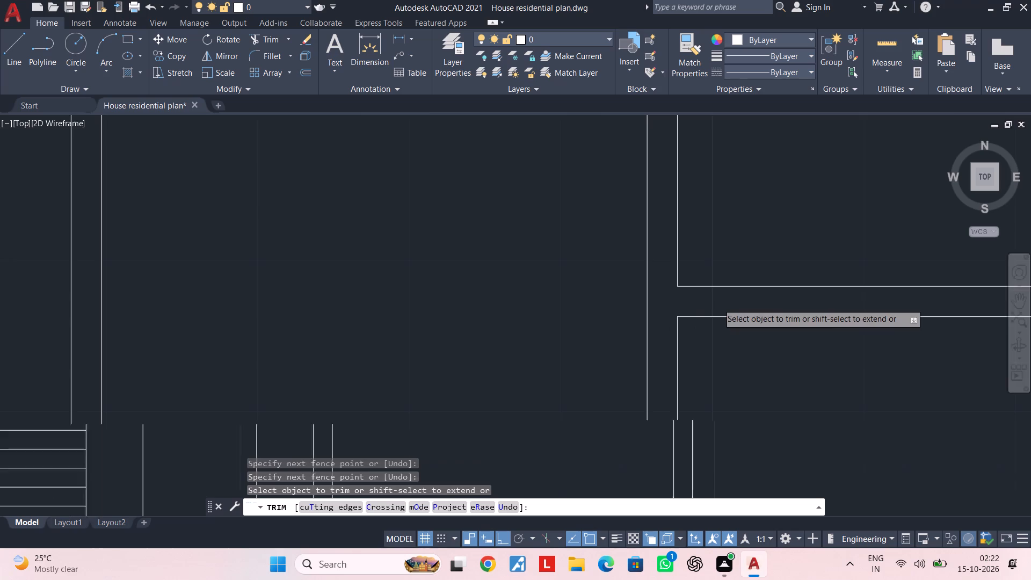
# Trim the overlapping inner frame lines at the window section's bottom-right corner.
pyautogui.scroll(-2, 718, 303)
pyautogui.moveTo(763, 272); pyautogui.dragTo(738, 321, button='middle')
pyautogui.scroll(3, 758, 343)
pyautogui.scroll(4, 786, 380)
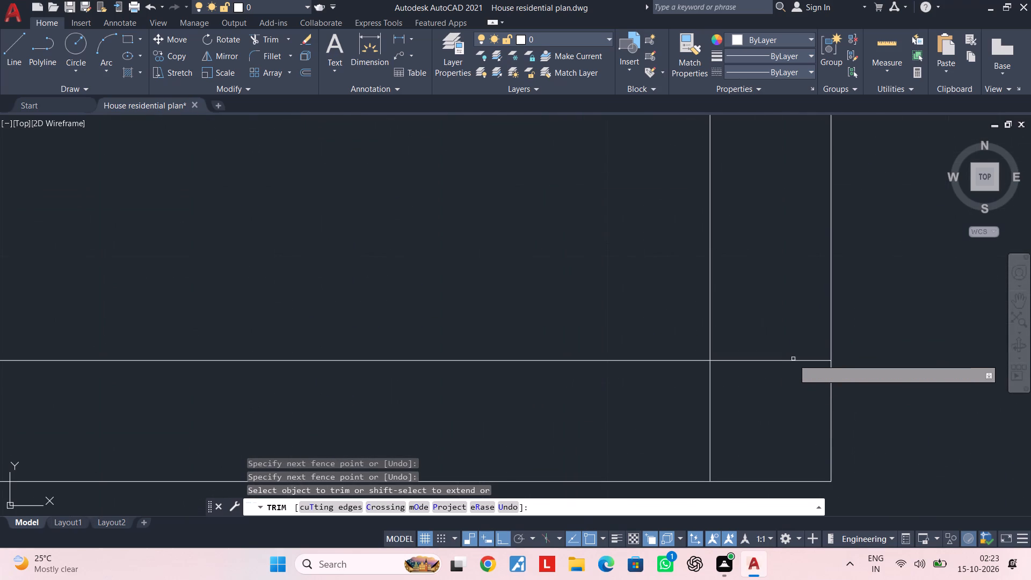
pyautogui.click(792, 347)
pyautogui.click(772, 402)
pyautogui.click(768, 404)
pyautogui.click(660, 415)
pyautogui.scroll(-6, 651, 407)
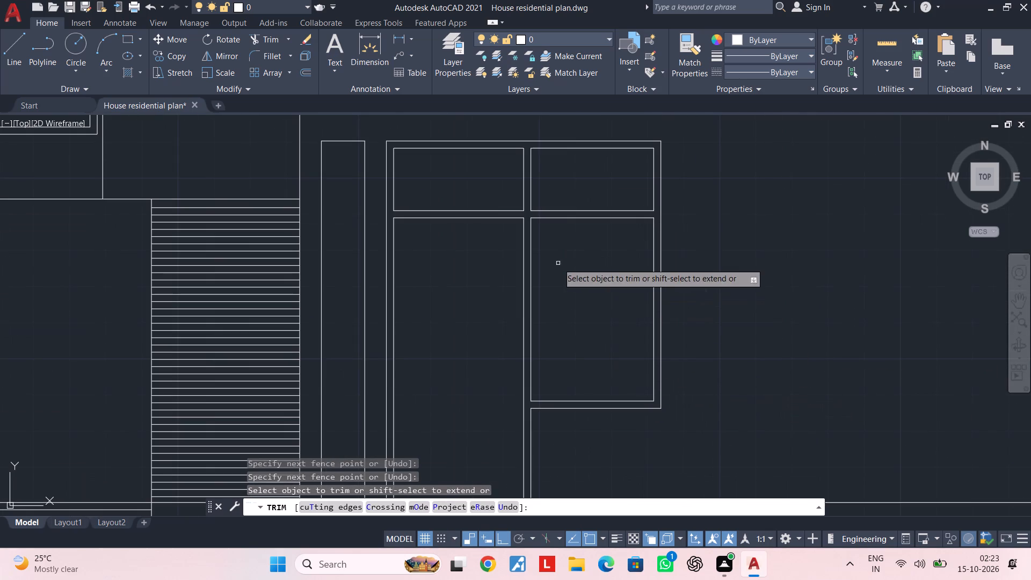
pyautogui.moveTo(613, 257); pyautogui.dragTo(610, 300, button='middle')
pyautogui.moveTo(600, 307); pyautogui.dragTo(631, 207, button='middle')
pyautogui.press('Escape')
pyautogui.press('Escape')
pyautogui.scroll(-1, 638, 214)
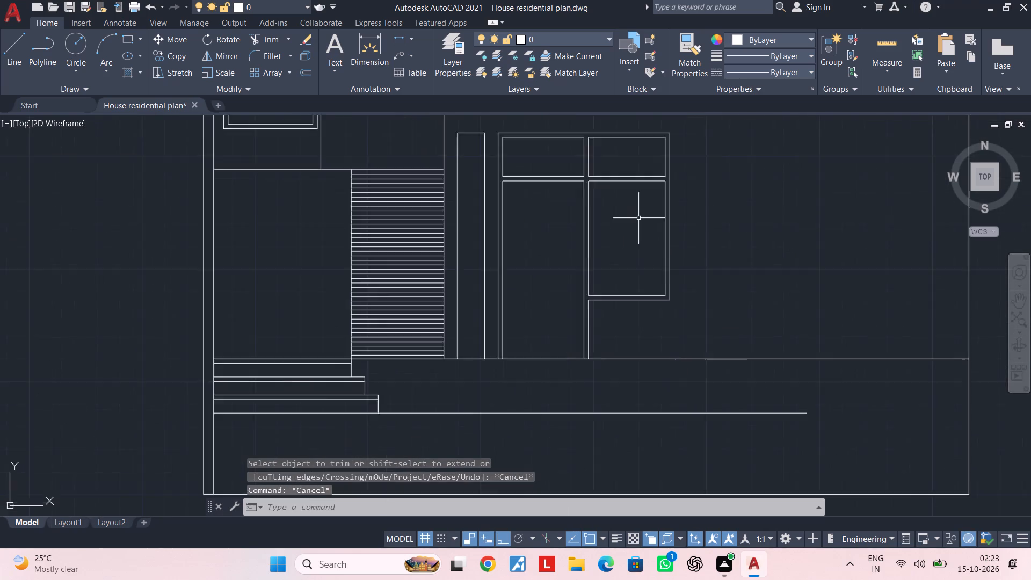
pyautogui.moveTo(638, 231); pyautogui.dragTo(626, 281, button='middle')
pyautogui.press('Escape')
pyautogui.press('Escape')
pyautogui.press('Escape')
pyautogui.press('Escape')
pyautogui.moveTo(629, 274); pyautogui.dragTo(519, 274, button='middle')
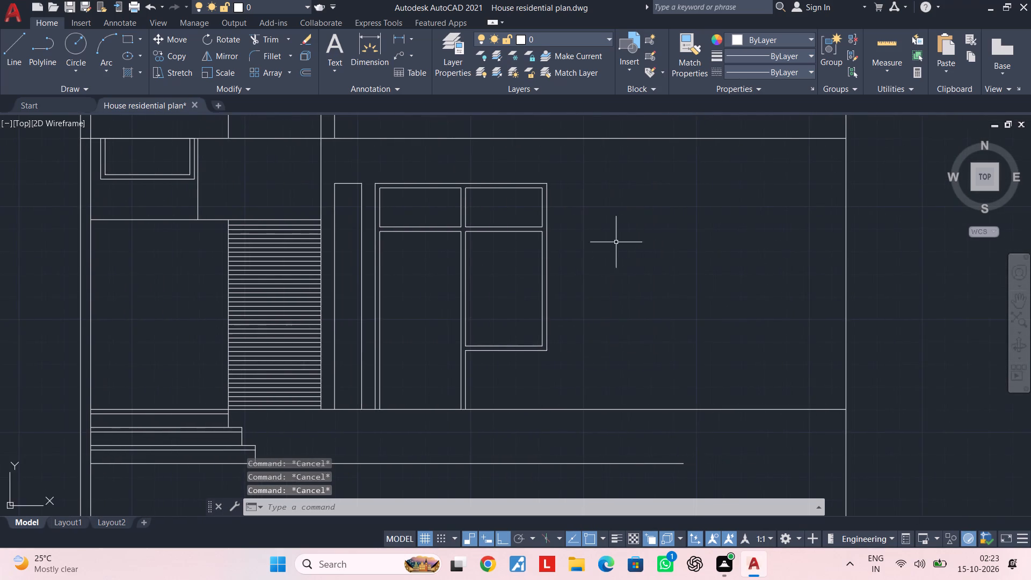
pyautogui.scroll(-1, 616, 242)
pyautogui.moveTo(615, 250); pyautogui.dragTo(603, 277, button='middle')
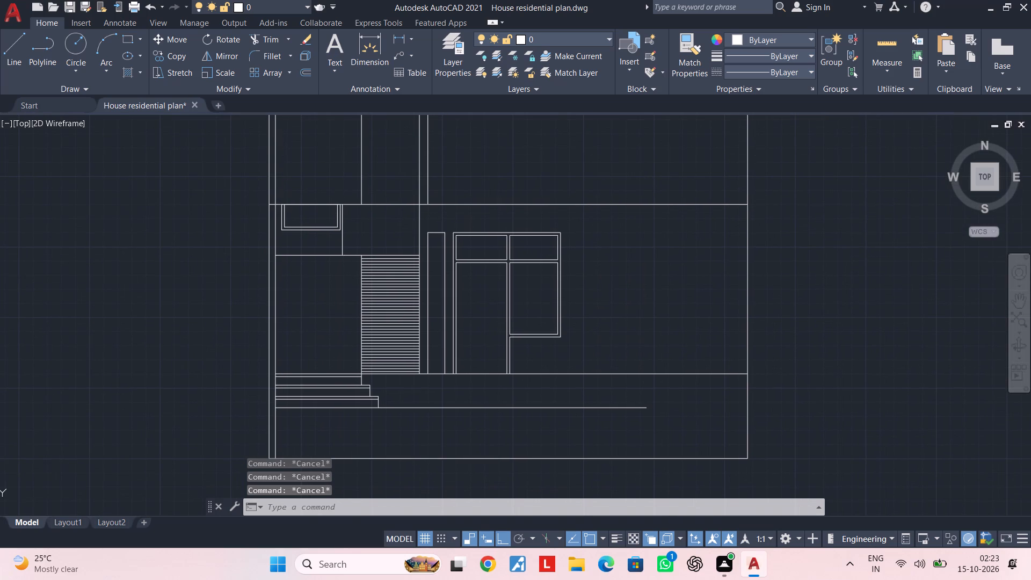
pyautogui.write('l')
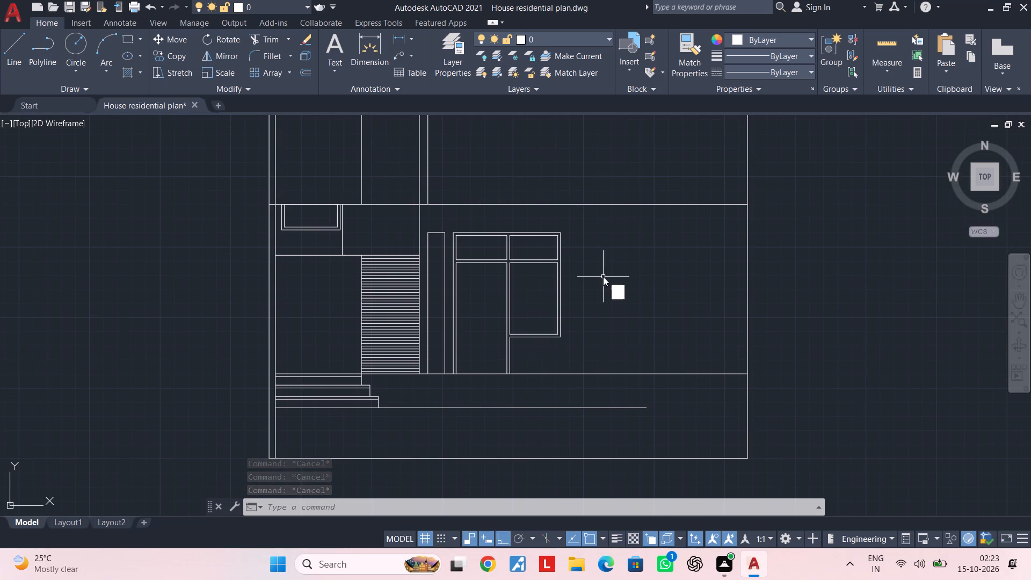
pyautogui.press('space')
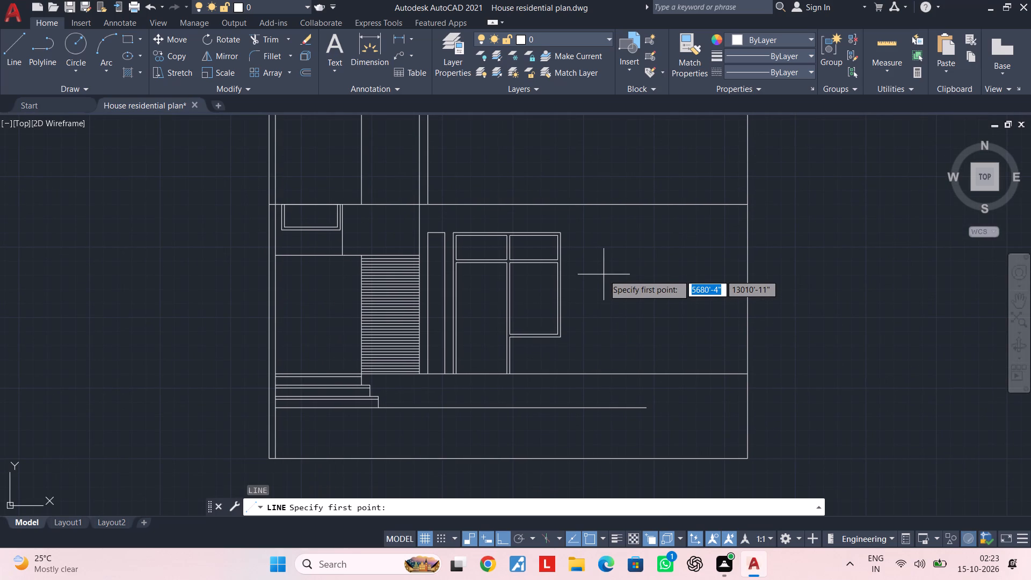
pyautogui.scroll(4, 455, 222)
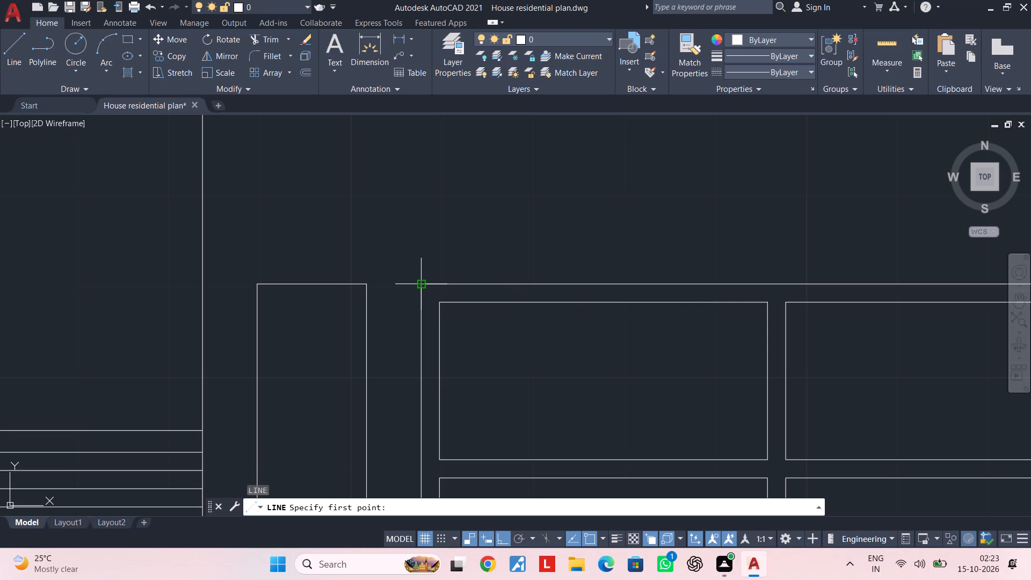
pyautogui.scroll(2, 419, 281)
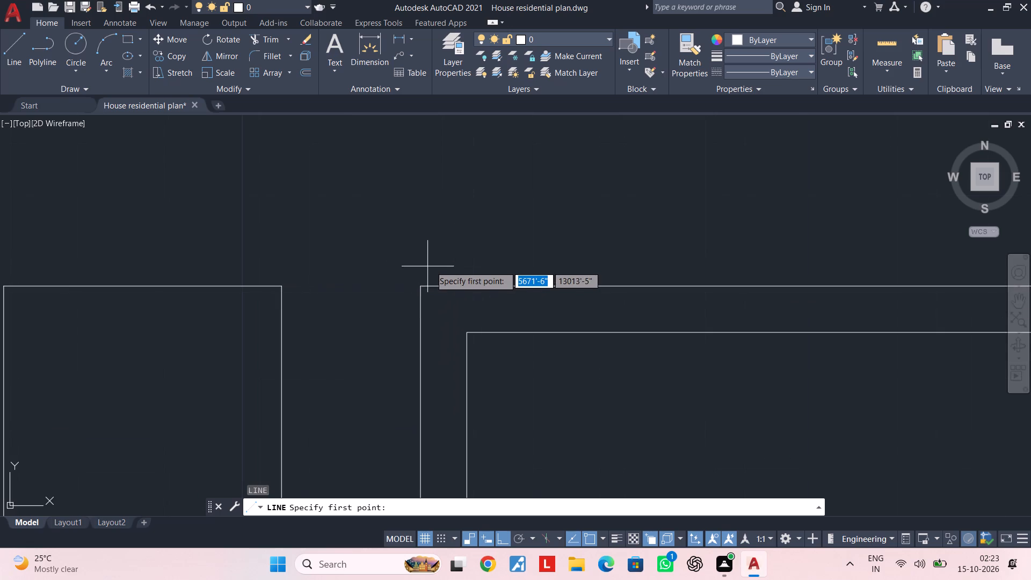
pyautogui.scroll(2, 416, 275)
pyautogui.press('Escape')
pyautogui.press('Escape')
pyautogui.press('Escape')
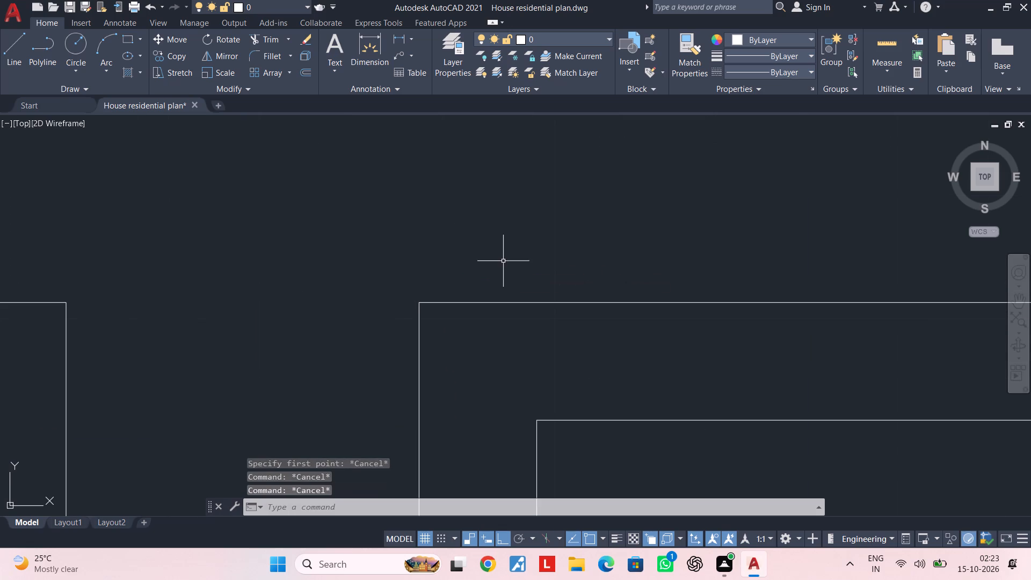
# Offset the door and window frame's outer top line 1" upward.
pyautogui.press('Escape')
pyautogui.write('of')
pyautogui.press('space')
pyautogui.write('1"')
pyautogui.press('Return')
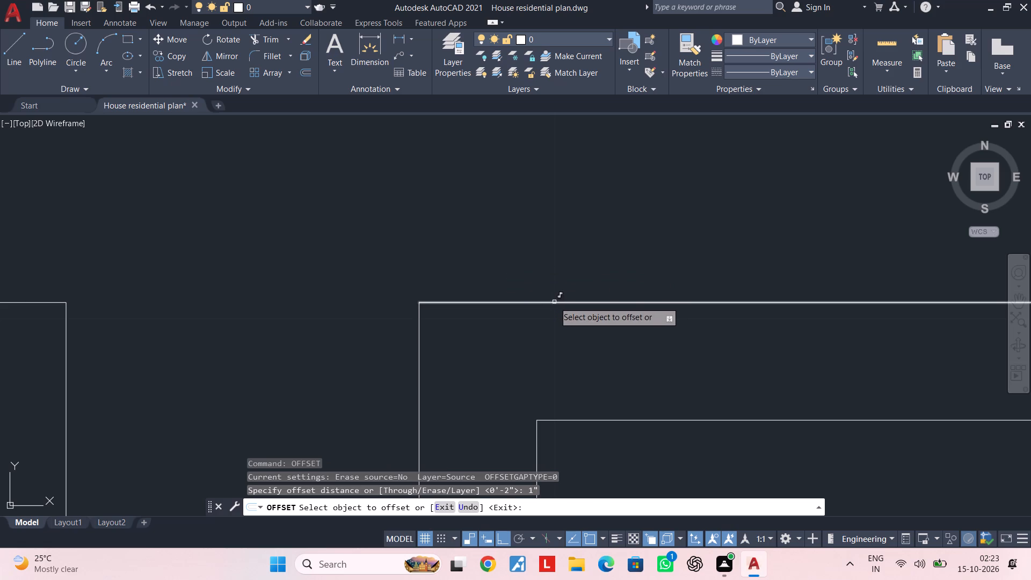
pyautogui.click(554, 302)
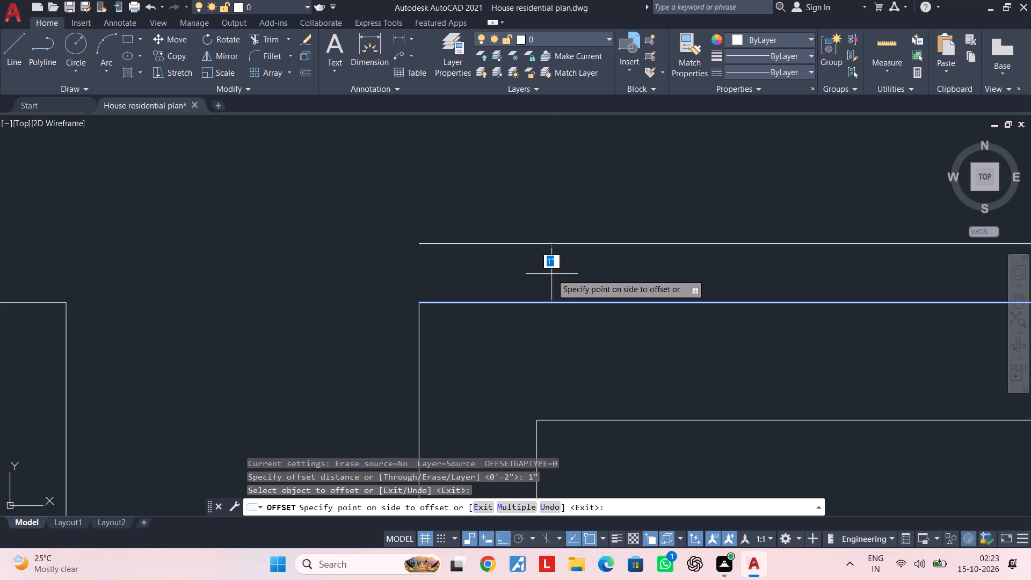
pyautogui.scroll(3, 551, 274)
pyautogui.scroll(-6, 551, 274)
pyautogui.click(556, 278)
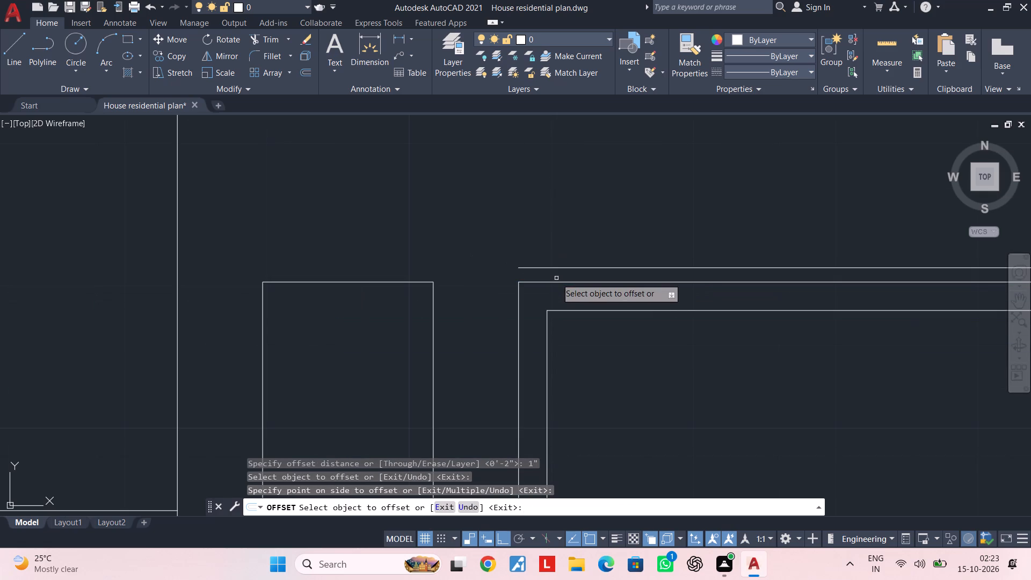
pyautogui.press('Escape')
pyautogui.scroll(-4, 573, 286)
pyautogui.moveTo(629, 292); pyautogui.dragTo(534, 298, button='middle')
pyautogui.scroll(3, 603, 291)
pyautogui.moveTo(717, 304); pyautogui.dragTo(377, 303, button='middle')
pyautogui.press('Escape')
# Extend the line just above the door and window frame rightward to the elevation's right boundary.
pyautogui.scroll(-1, 587, 303)
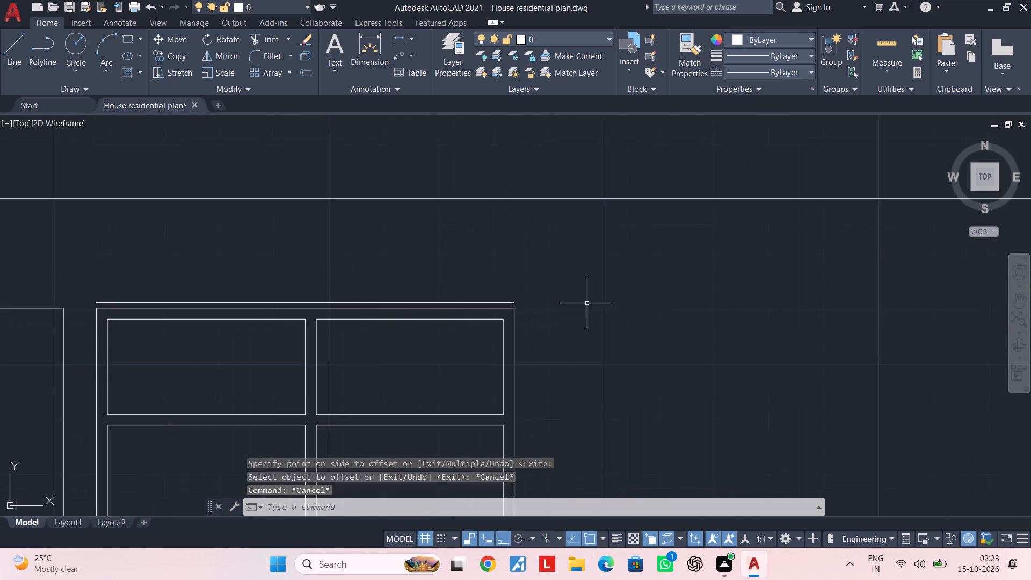
pyautogui.scroll(-1, 587, 303)
pyautogui.moveTo(580, 303); pyautogui.dragTo(504, 302, button='middle')
pyautogui.press('Escape')
pyautogui.press('Escape')
pyautogui.press('Escape')
pyautogui.press('Escape')
pyautogui.press('Escape')
pyautogui.press('Escape')
pyautogui.press('Escape')
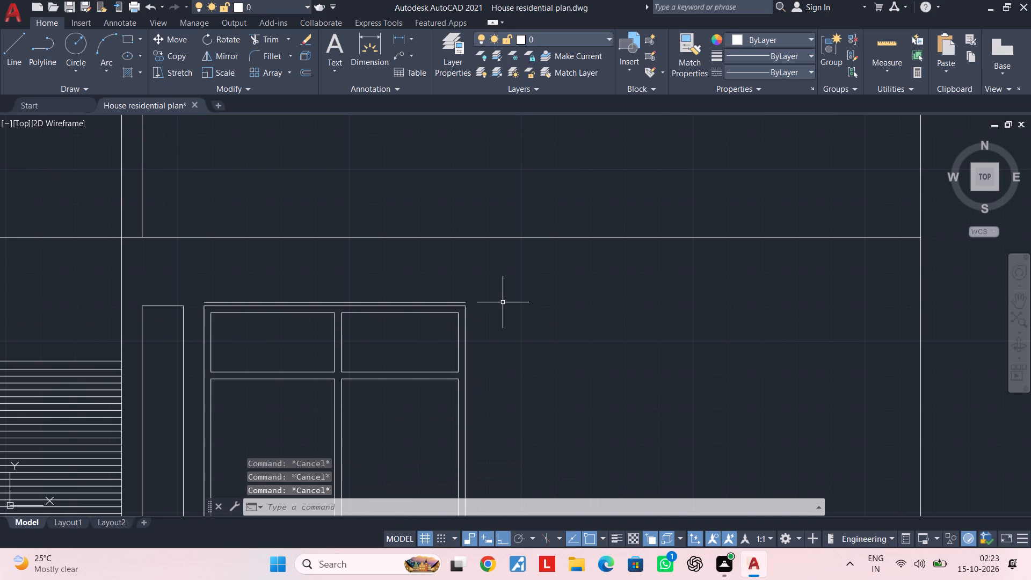
pyautogui.scroll(-2, 503, 302)
pyautogui.moveTo(511, 303); pyautogui.dragTo(497, 303, button='middle')
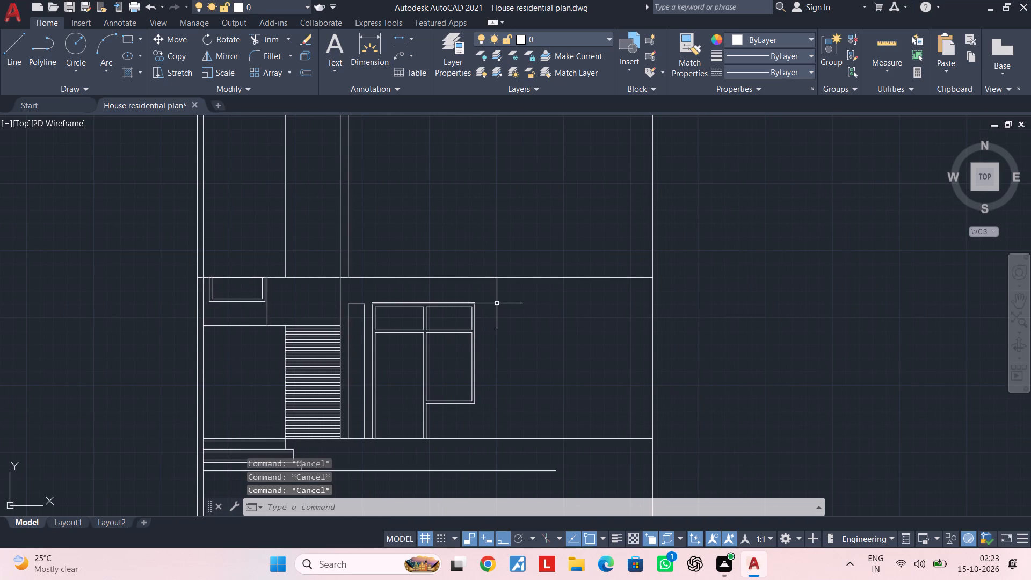
pyautogui.write('ex')
pyautogui.press('space')
pyautogui.scroll(3, 467, 300)
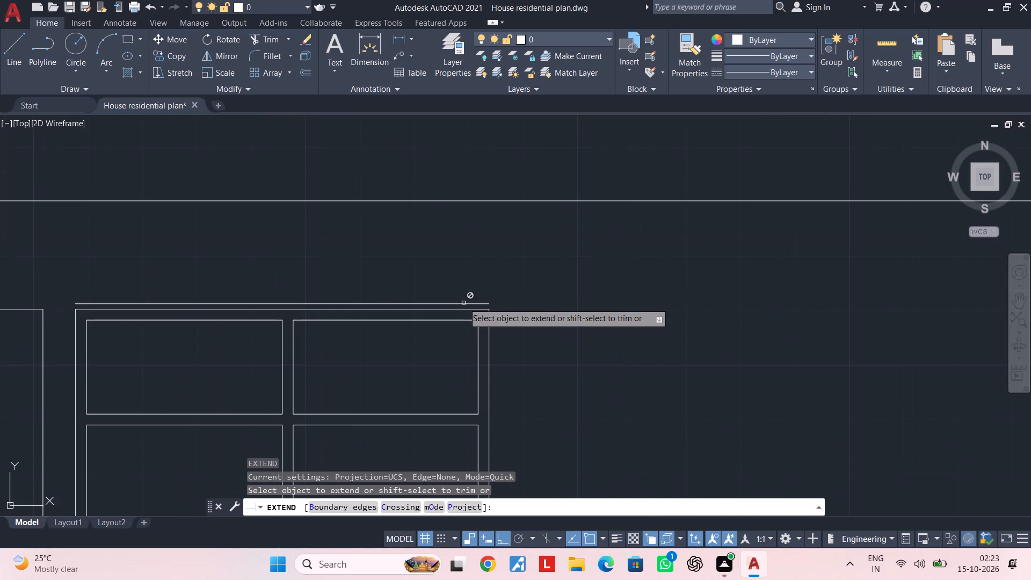
pyautogui.scroll(-2, 468, 302)
pyautogui.click(468, 302)
pyautogui.press('Escape')
pyautogui.scroll(-1, 554, 340)
pyautogui.moveTo(554, 340); pyautogui.dragTo(564, 284, button='middle')
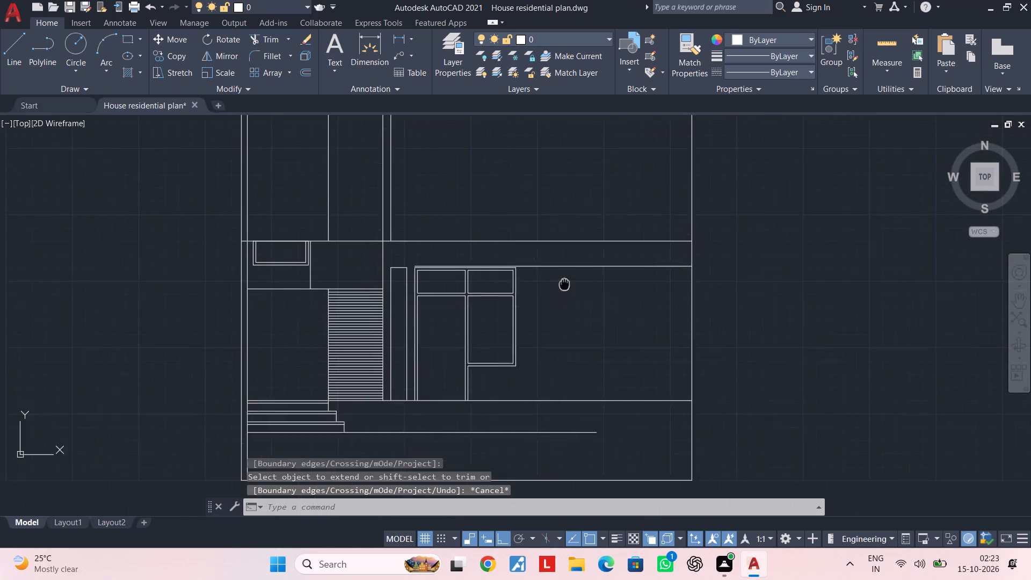
pyautogui.moveTo(564, 284); pyautogui.dragTo(568, 256, button='middle')
pyautogui.press('Escape')
pyautogui.press('Escape')
pyautogui.press('Escape')
# Join the three outline lines of the narrow panel beside the door and window frame into one polyline.
pyautogui.scroll(3, 412, 242)
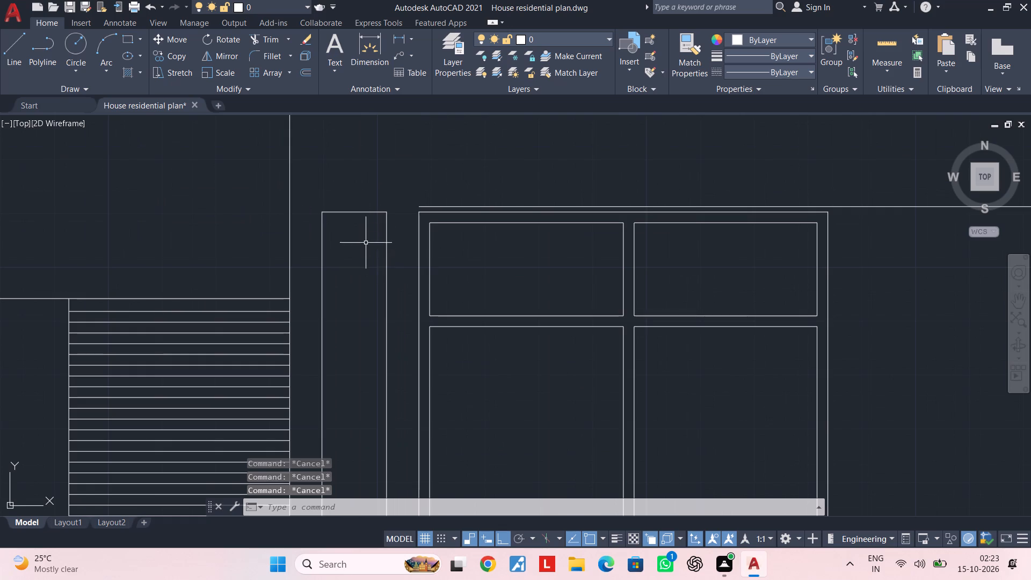
pyautogui.click(402, 200)
pyautogui.click(313, 266)
pyautogui.scroll(-2, 328, 307)
pyautogui.moveTo(329, 306); pyautogui.dragTo(378, 163, button='middle')
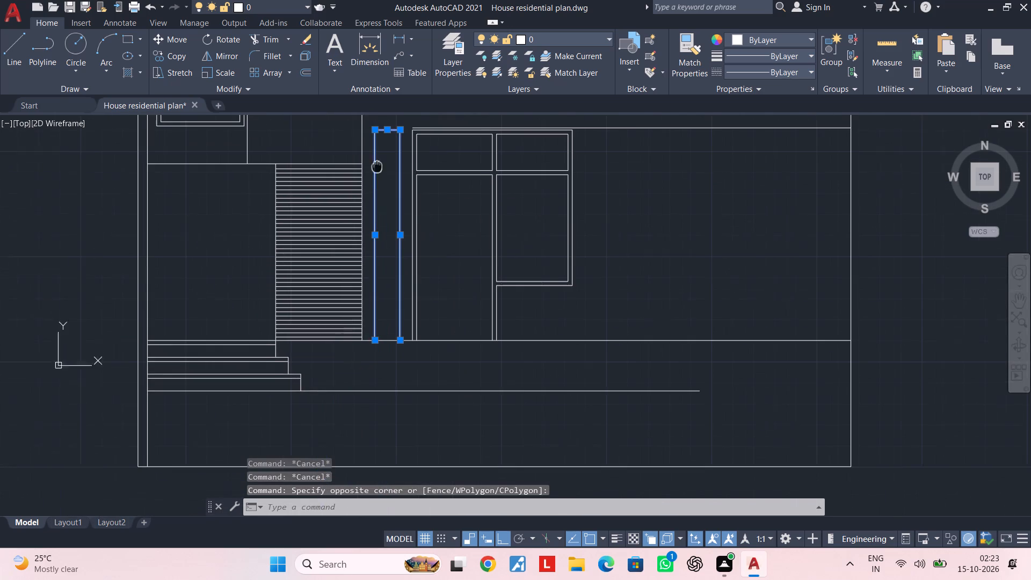
pyautogui.moveTo(378, 163); pyautogui.dragTo(378, 163, button='middle')
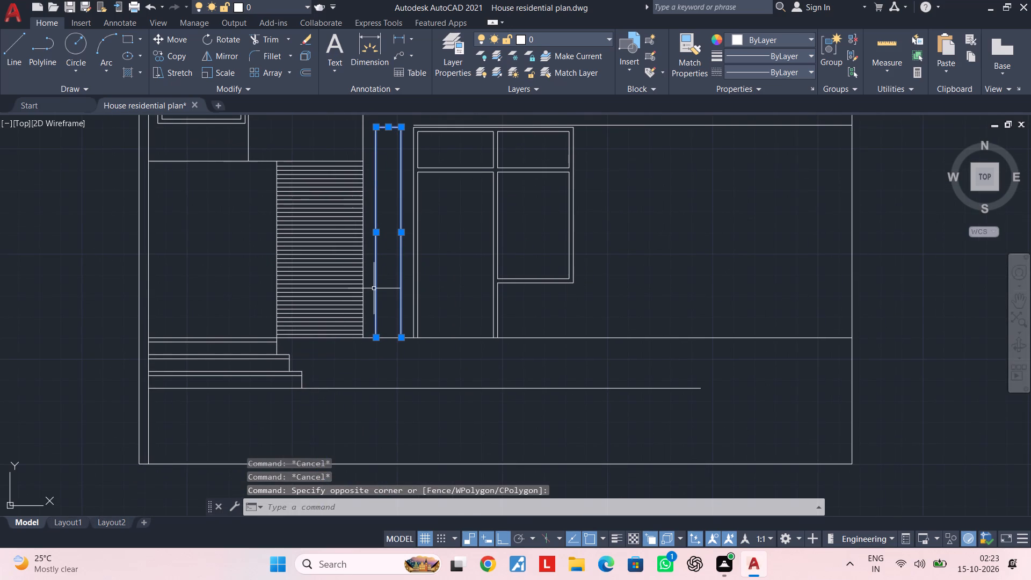
pyautogui.write('j')
pyautogui.press('space')
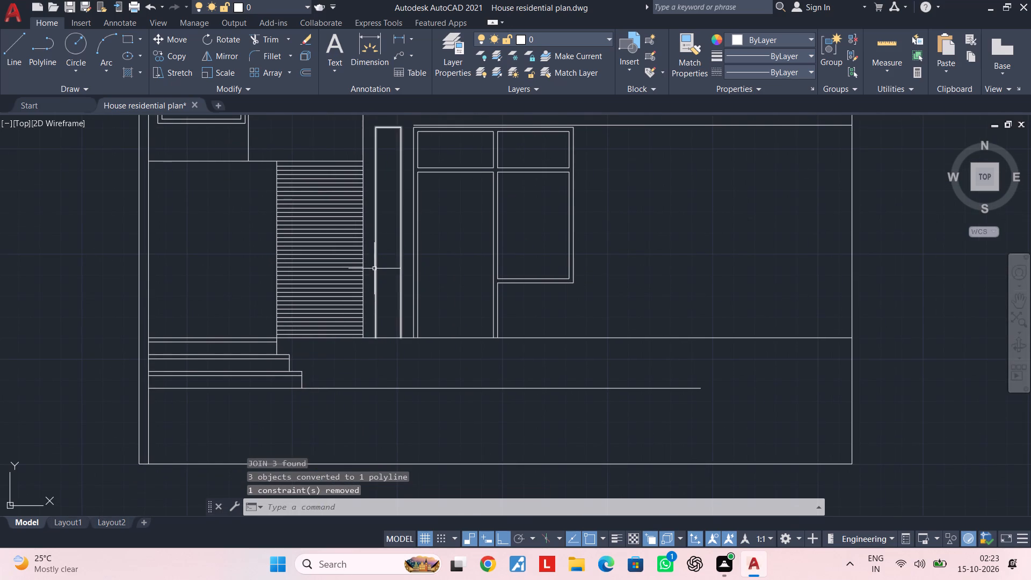
pyautogui.press('Escape')
pyautogui.press('Escape')
pyautogui.press('Escape')
# Offset the narrow panel's joined outline 1" inward.
pyautogui.write('of')
pyautogui.press('space')
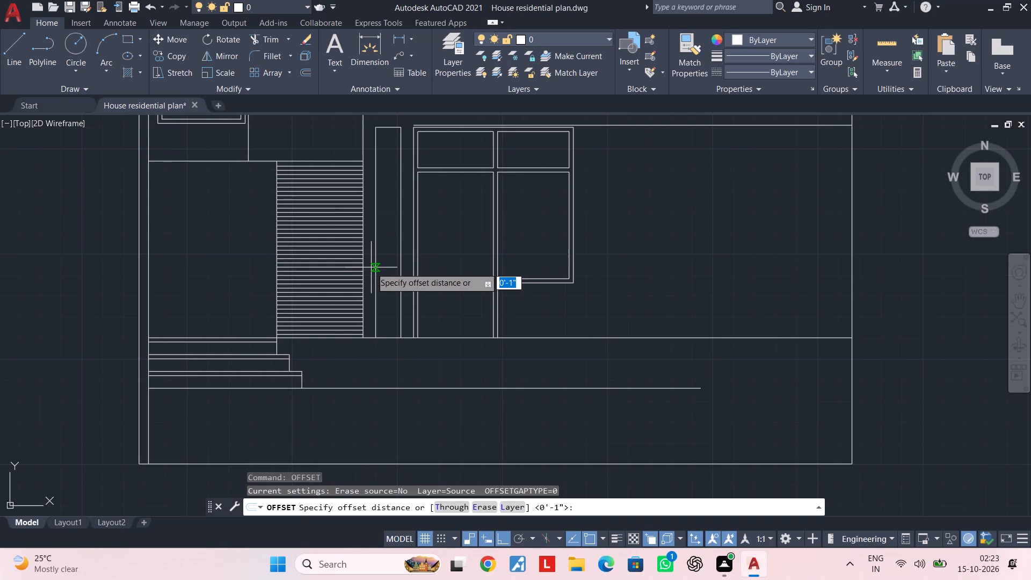
pyautogui.write('1"')
pyautogui.press('Return')
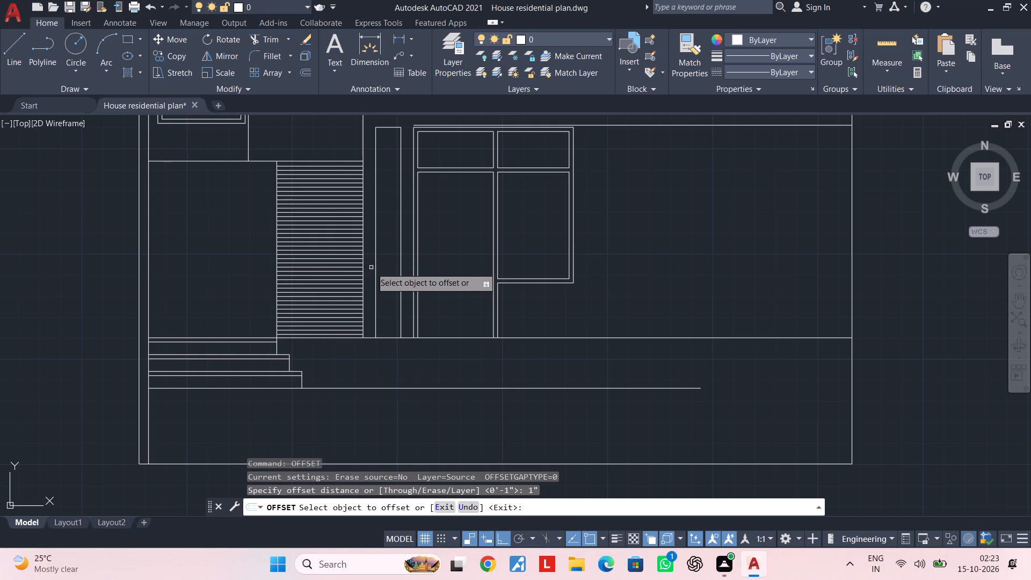
pyautogui.scroll(1, 396, 256)
pyautogui.click(360, 265)
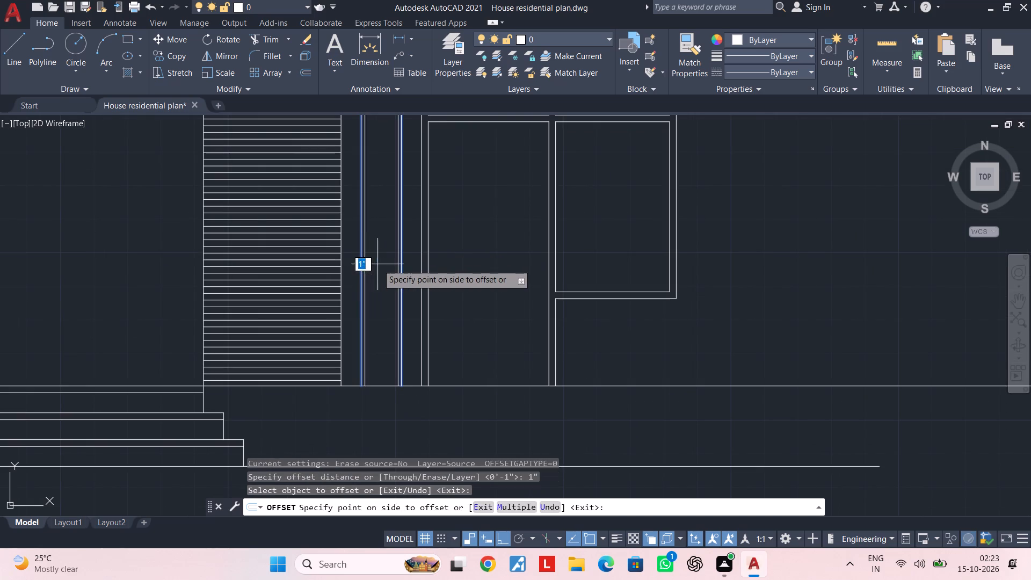
pyautogui.click(377, 264)
pyautogui.press('Escape')
pyautogui.scroll(3, 377, 385)
pyautogui.moveTo(445, 375); pyautogui.dragTo(374, 396, button='middle')
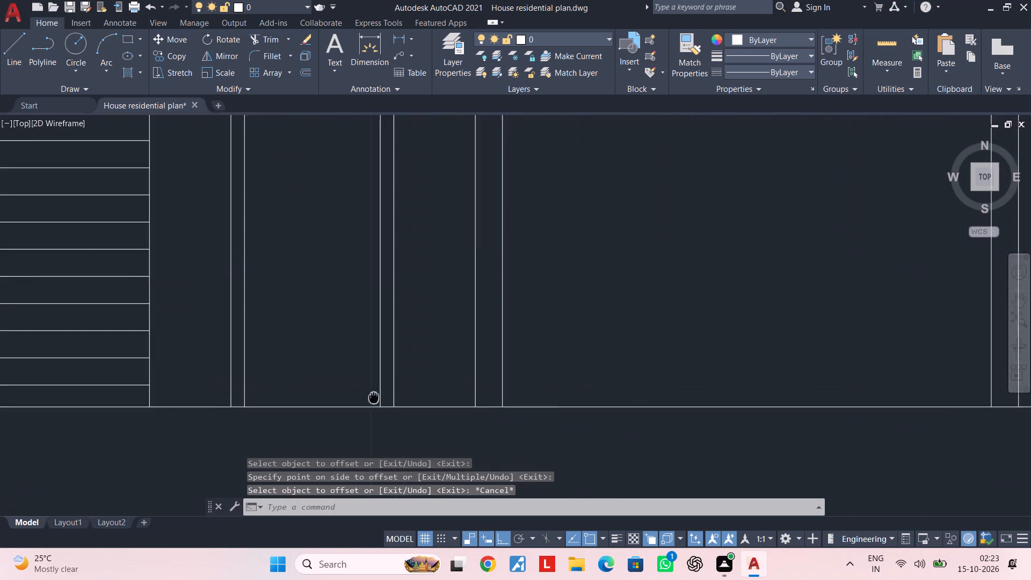
pyautogui.moveTo(374, 396); pyautogui.dragTo(365, 398, button='middle')
pyautogui.scroll(-3, 485, 368)
pyautogui.moveTo(521, 344); pyautogui.dragTo(425, 477, button='middle')
pyautogui.moveTo(470, 411); pyautogui.dragTo(396, 414, button='middle')
pyautogui.moveTo(520, 352); pyautogui.dragTo(453, 364, button='middle')
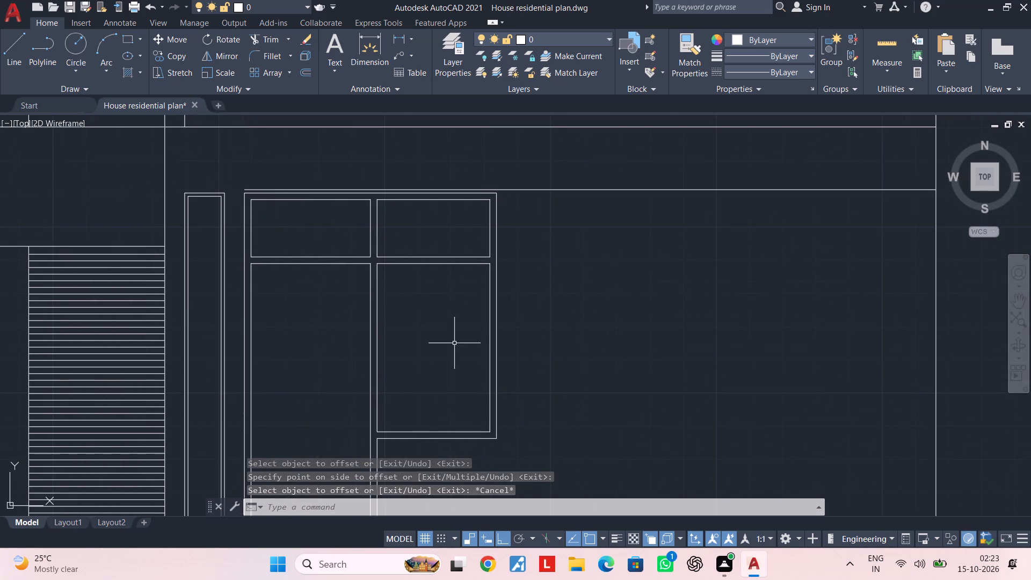
pyautogui.press('Escape')
pyautogui.press('Escape')
pyautogui.press('Escape')
pyautogui.press('Escape')
pyautogui.press('Escape')
pyautogui.press('Escape')
pyautogui.press('Escape')
pyautogui.press('Escape')
# Draw a vertical line right of the door and window frame, from the horizontal line just above the frame down to the floor line.
pyautogui.scroll(-1, 590, 259)
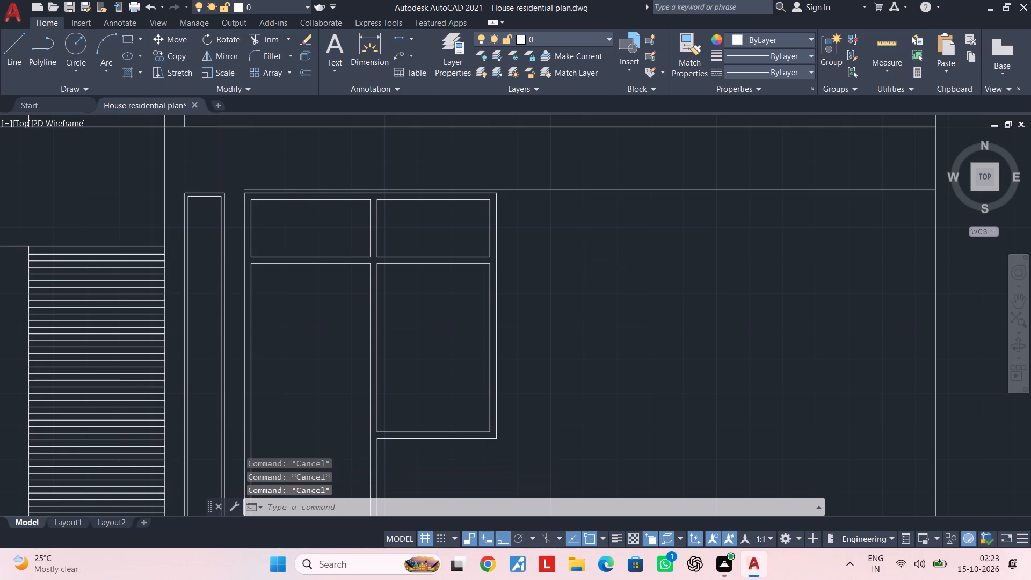
pyautogui.scroll(-1, 590, 259)
pyautogui.moveTo(590, 259); pyautogui.dragTo(549, 292, button='middle')
pyautogui.scroll(-3, 548, 292)
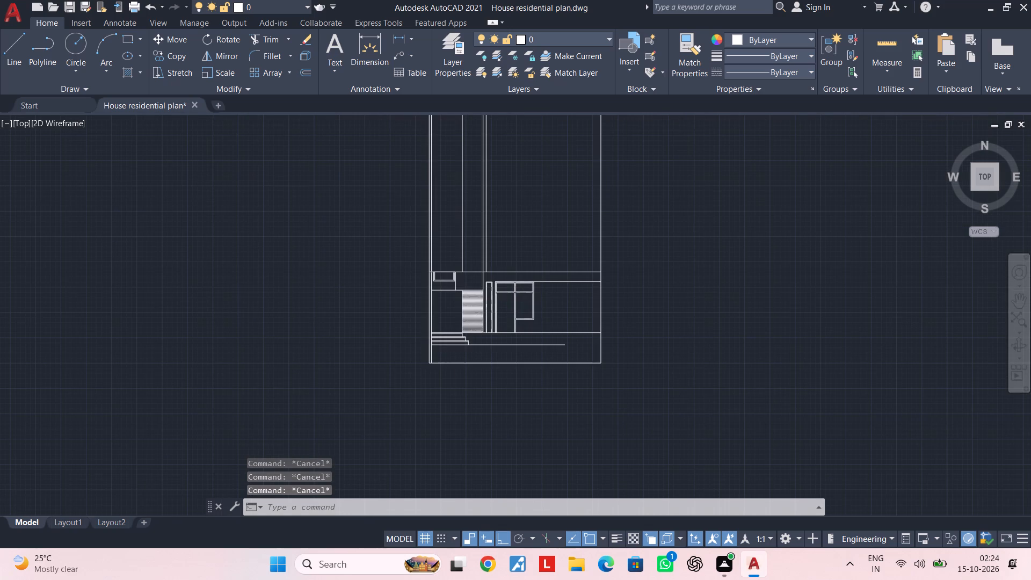
pyautogui.moveTo(548, 295); pyautogui.dragTo(543, 314, button='middle')
pyautogui.scroll(3, 543, 313)
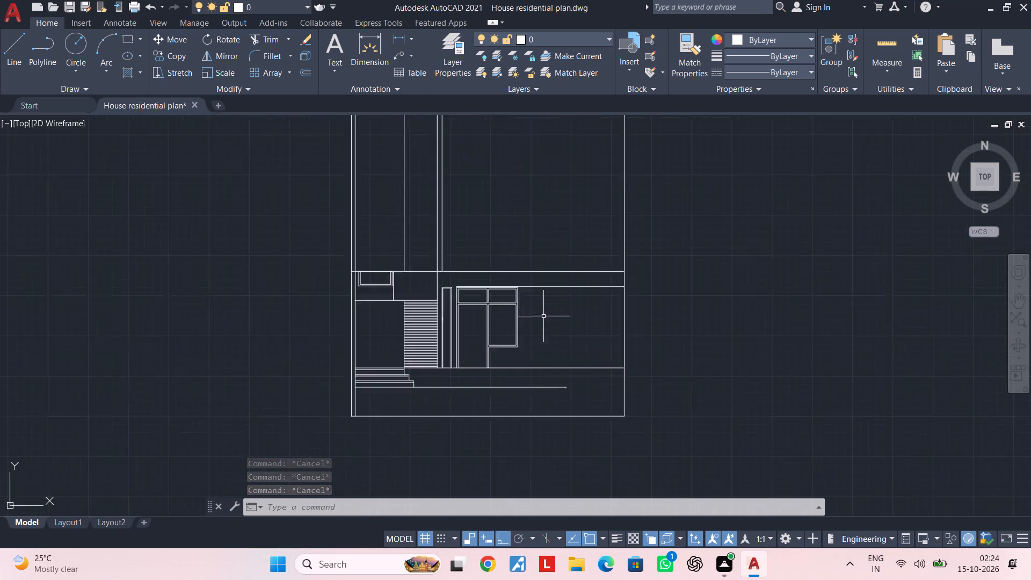
pyautogui.scroll(2, 543, 328)
pyautogui.moveTo(542, 327); pyautogui.dragTo(530, 280, button='middle')
pyautogui.press('Escape')
pyautogui.press('Escape')
pyautogui.press('Escape')
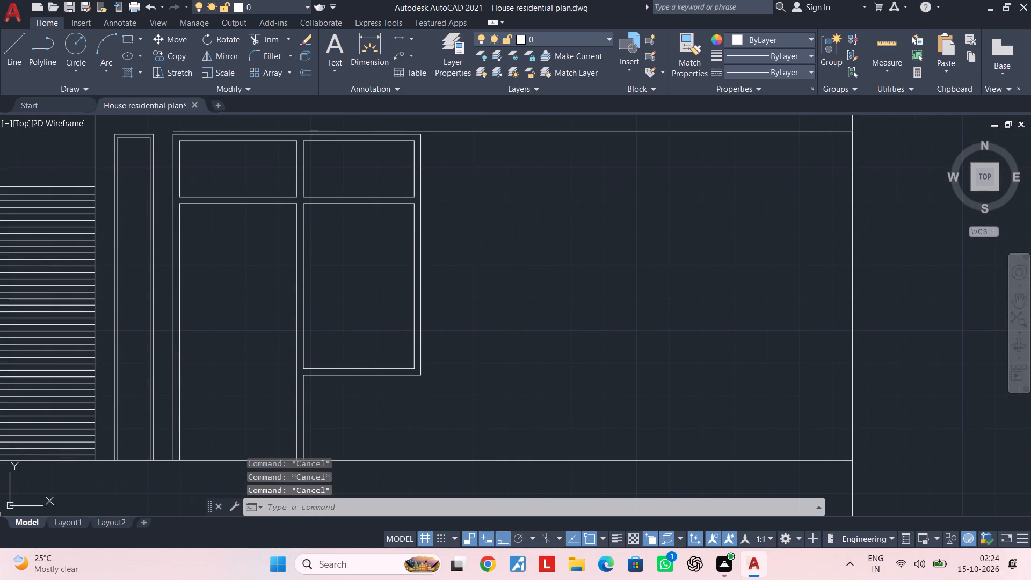
pyautogui.press('Escape')
pyautogui.press('Escape')
pyautogui.write('l')
pyautogui.press('space')
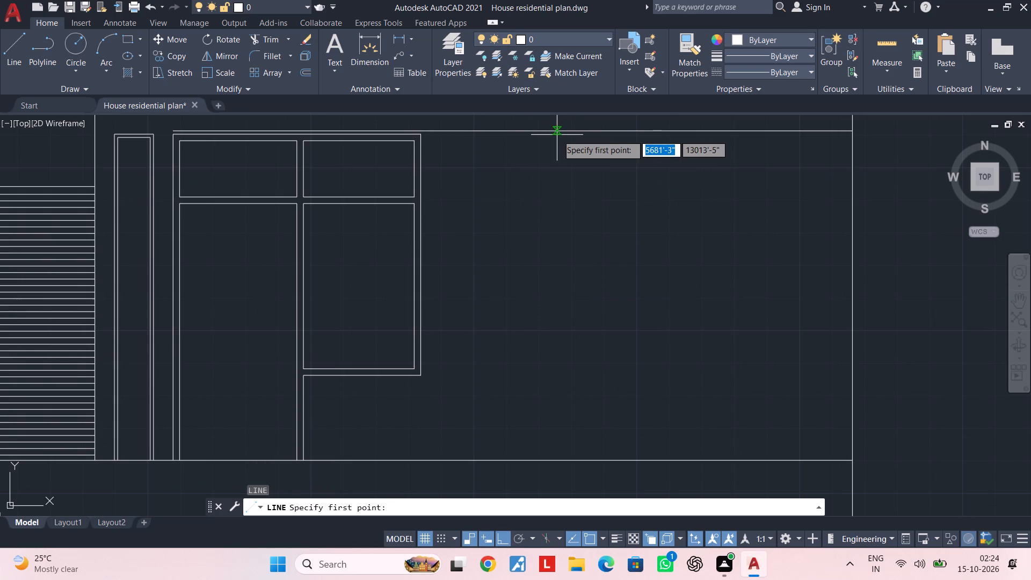
pyautogui.click(557, 135)
pyautogui.click(559, 462)
pyautogui.press('Escape')
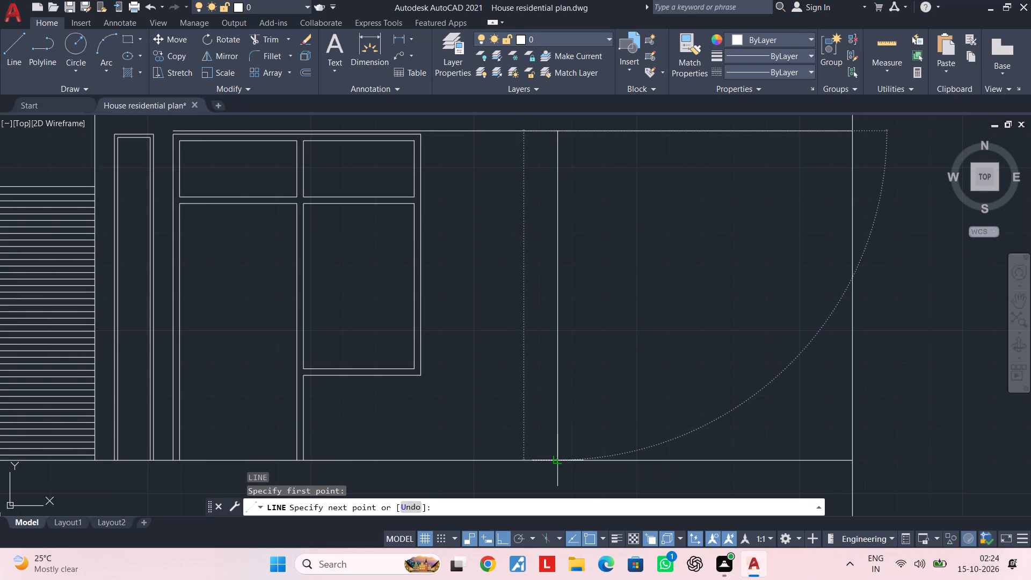
pyautogui.press('Escape')
pyautogui.press('Escape')
pyautogui.press('Escape')
pyautogui.press('Escape')
pyautogui.moveTo(520, 186); pyautogui.dragTo(508, 253, button='middle')
pyautogui.press('Escape')
pyautogui.press('Escape')
pyautogui.press('Escape')
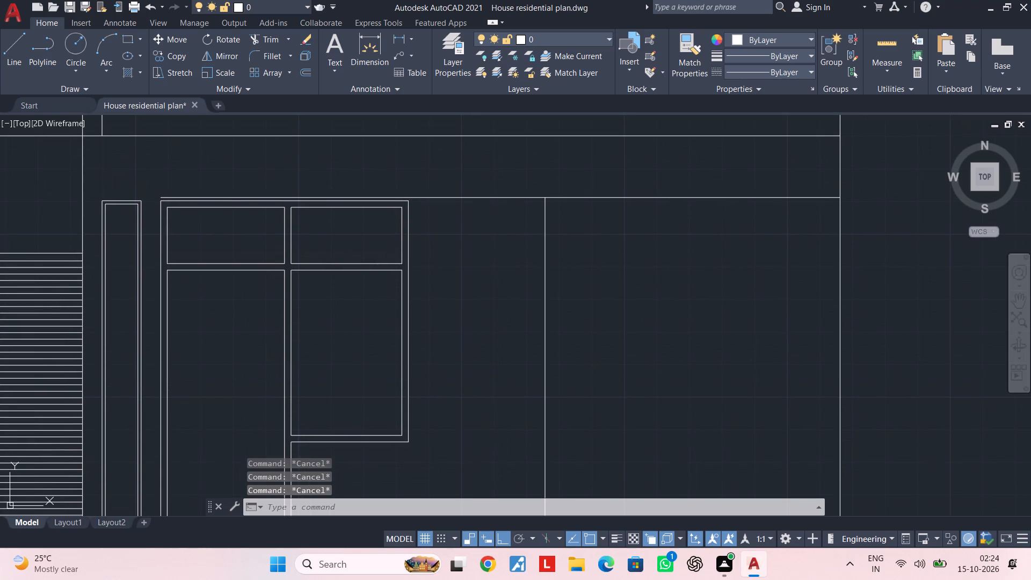
pyautogui.press('Escape')
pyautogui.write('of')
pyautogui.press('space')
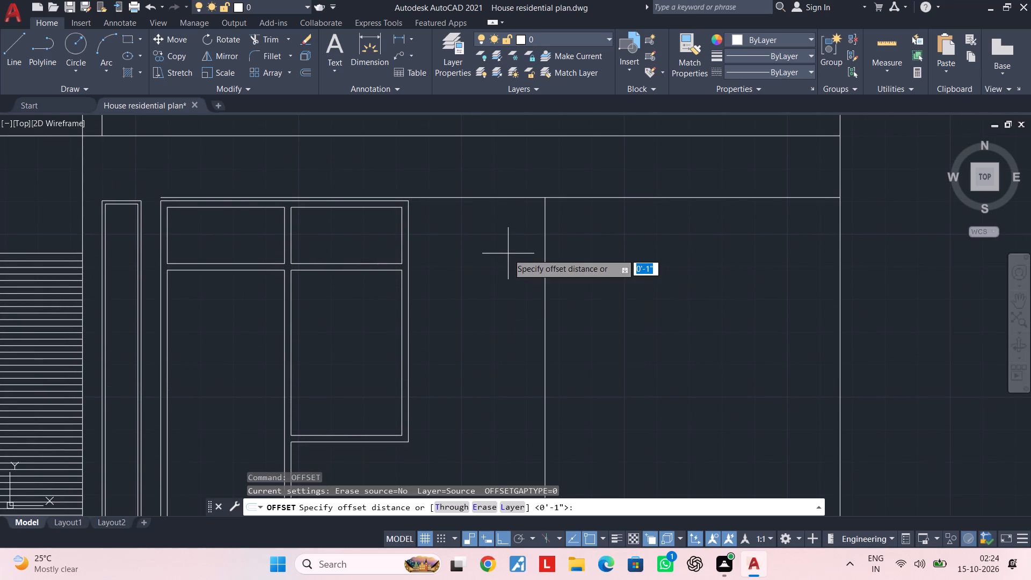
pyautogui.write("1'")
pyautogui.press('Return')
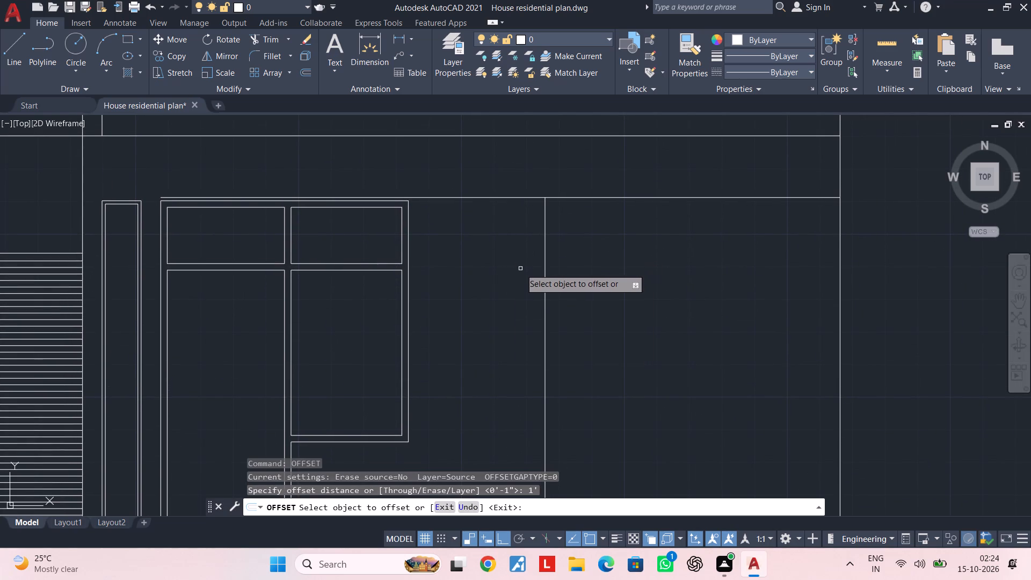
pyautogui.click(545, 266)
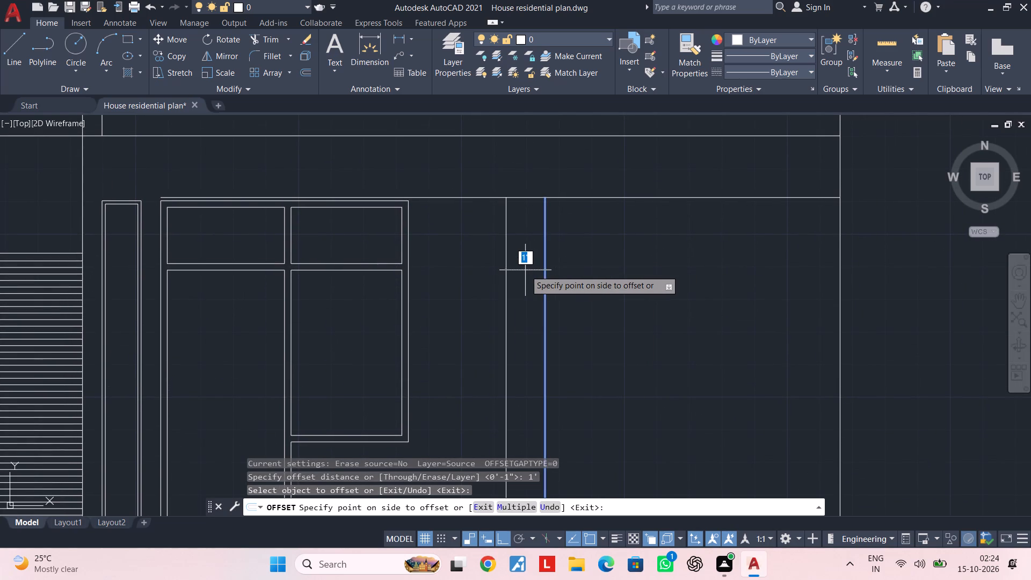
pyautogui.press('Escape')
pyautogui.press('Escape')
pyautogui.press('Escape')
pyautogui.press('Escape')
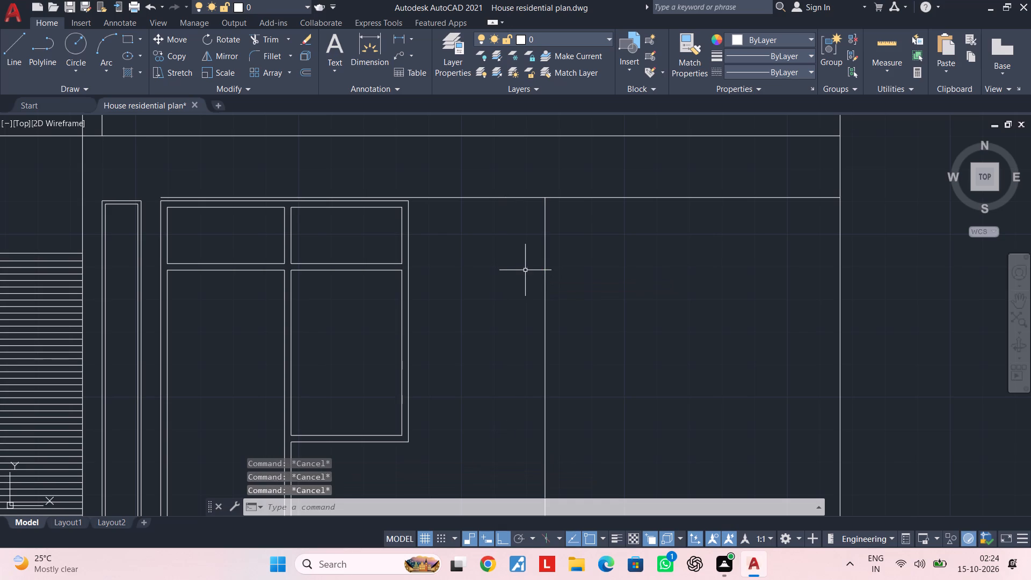
# Offset the new vertical facade line 9" toward the door and window frame.
pyautogui.write('of')
pyautogui.press('space')
pyautogui.press('9')
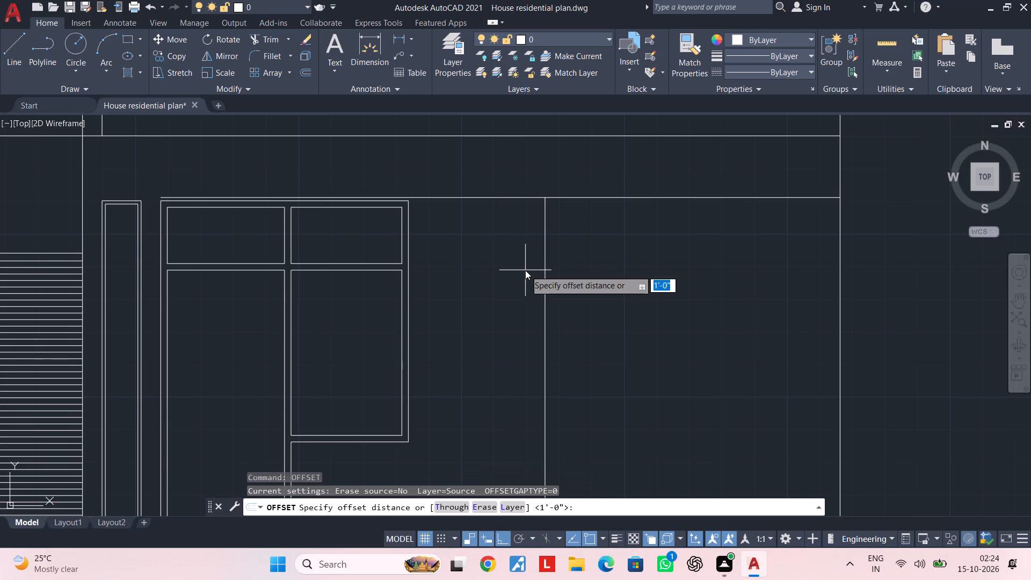
pyautogui.hotkey('shift', '"')
pyautogui.press('Return')
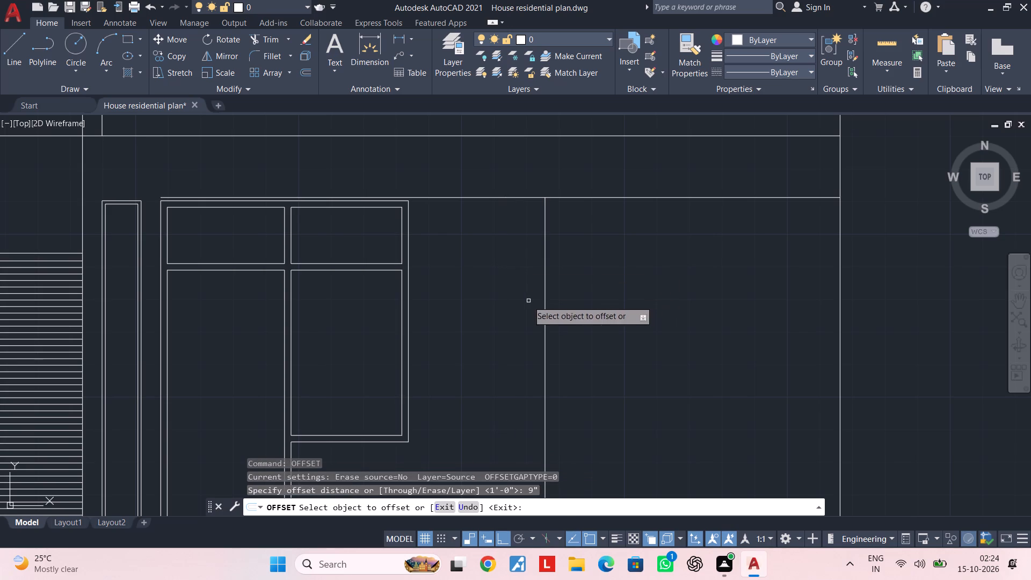
pyautogui.click(546, 305)
pyautogui.click(499, 317)
pyautogui.press('Escape')
pyautogui.press('Escape')
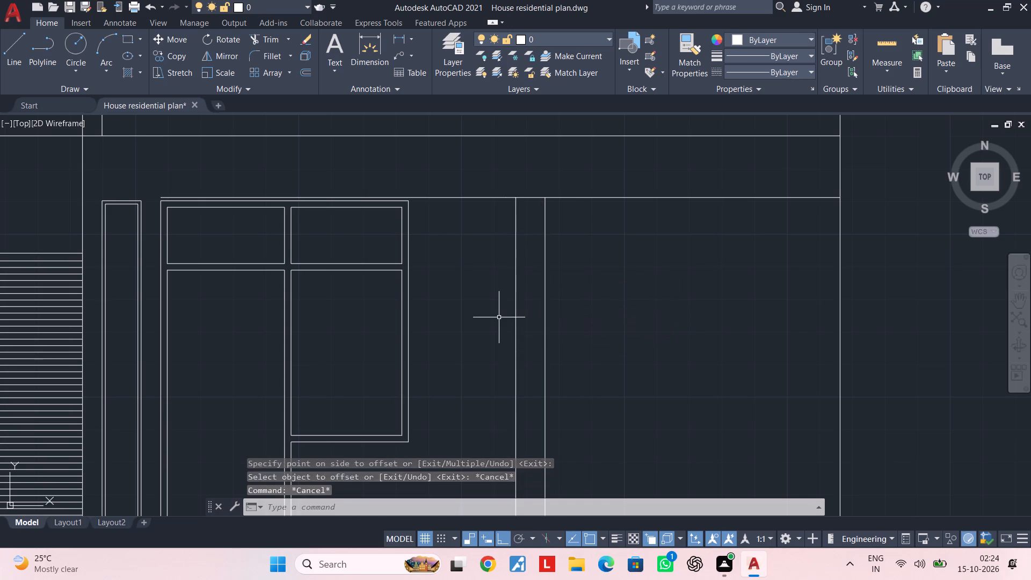
pyautogui.press('Escape')
pyautogui.press('Escape')
pyautogui.press('Escape')
# Extend both vertical facade lines up to the next horizontal line above the door and window frame.
pyautogui.moveTo(480, 280); pyautogui.dragTo(540, 359, button='middle')
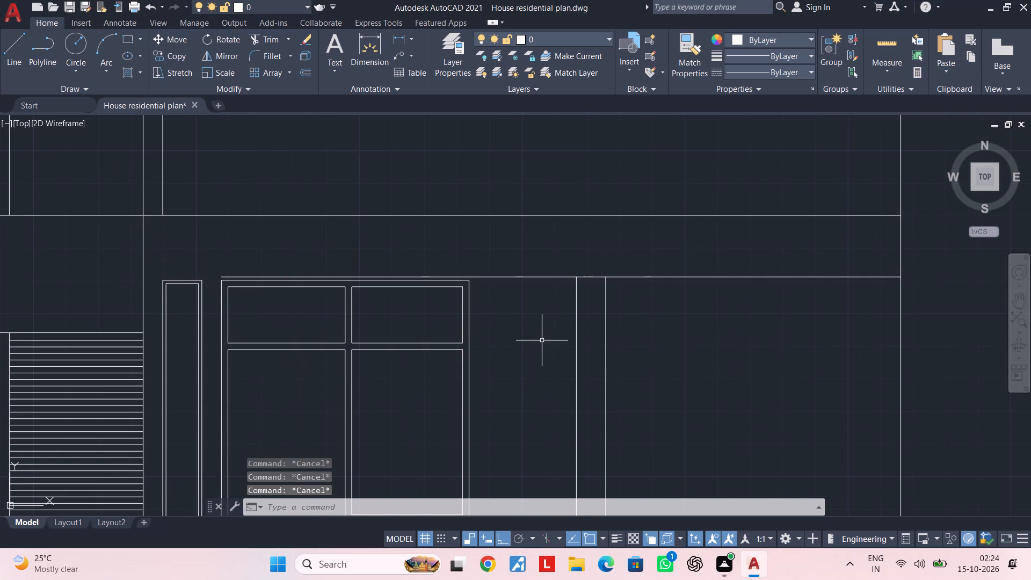
pyautogui.write('ex')
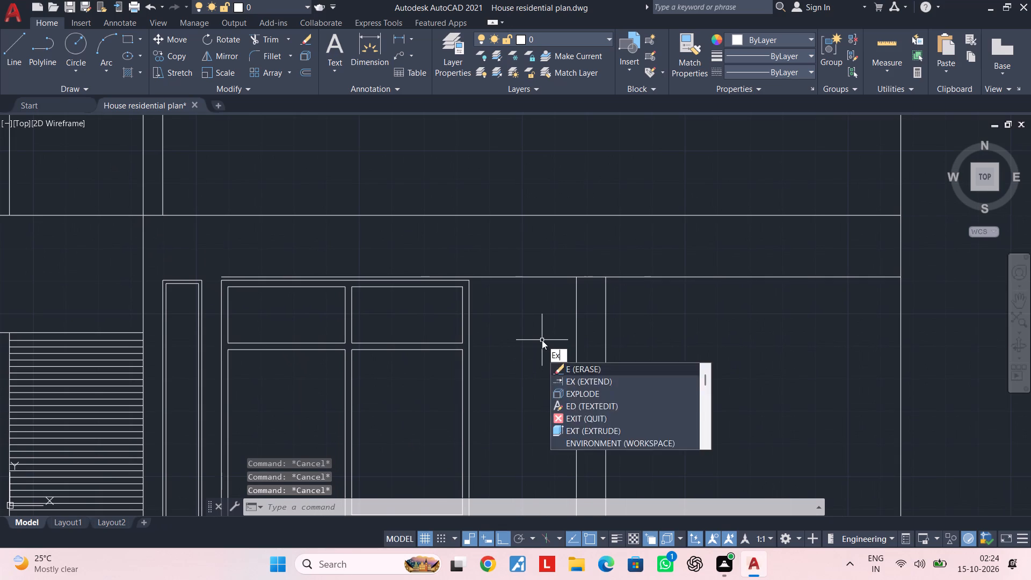
pyautogui.press('space')
pyautogui.click(628, 346)
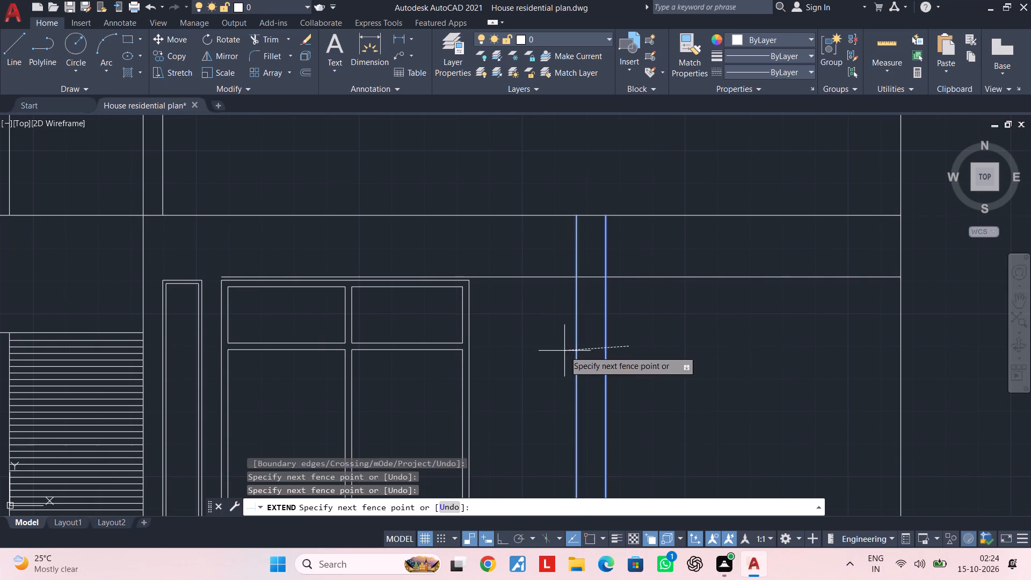
pyautogui.click(564, 351)
pyautogui.press('Escape')
pyautogui.moveTo(534, 327); pyautogui.dragTo(535, 359, button='middle')
pyautogui.press('Escape')
pyautogui.press('Escape')
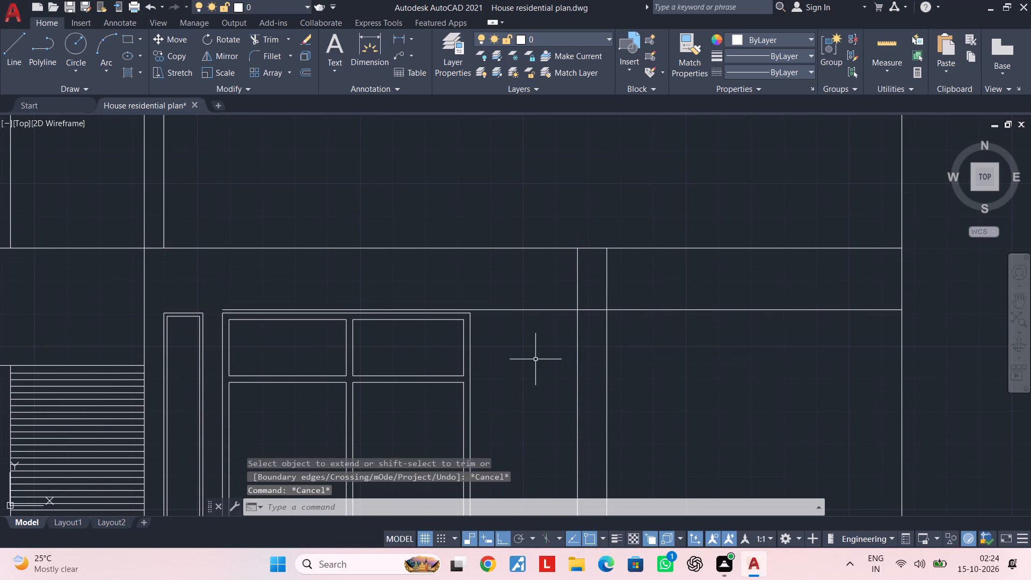
pyautogui.press('Escape')
pyautogui.press('Escape')
pyautogui.press('Escape')
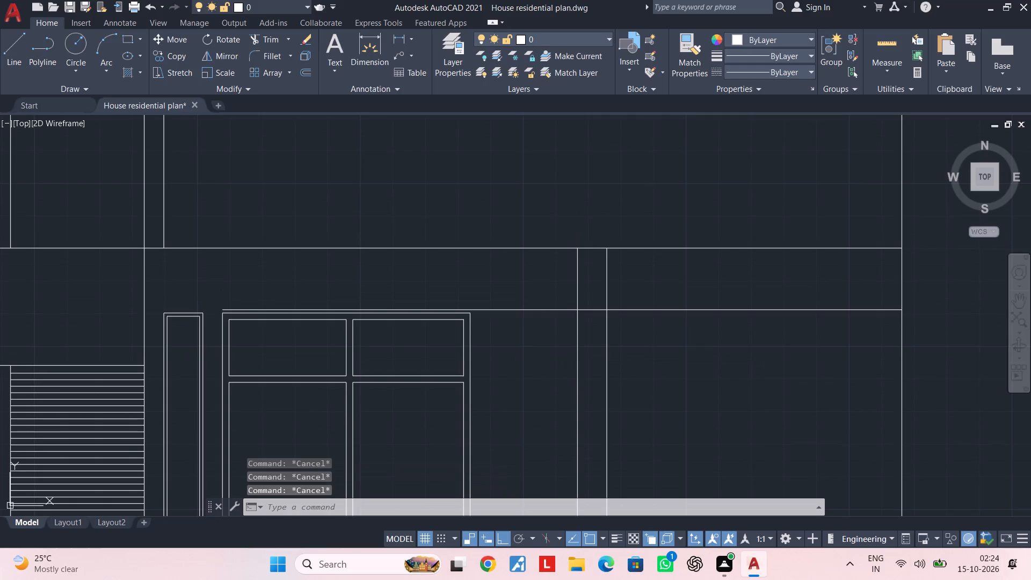
# Trim the frame-top horizontal line between the two verticals and the left vertical's part above that line.
pyautogui.moveTo(494, 369); pyautogui.dragTo(409, 389, button='middle')
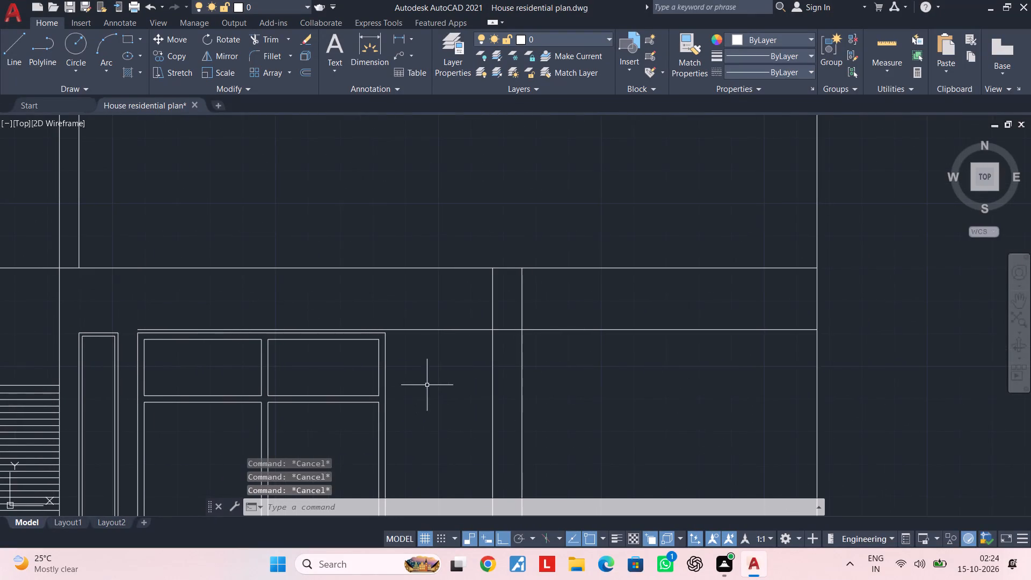
pyautogui.moveTo(448, 382); pyautogui.dragTo(391, 391, button='middle')
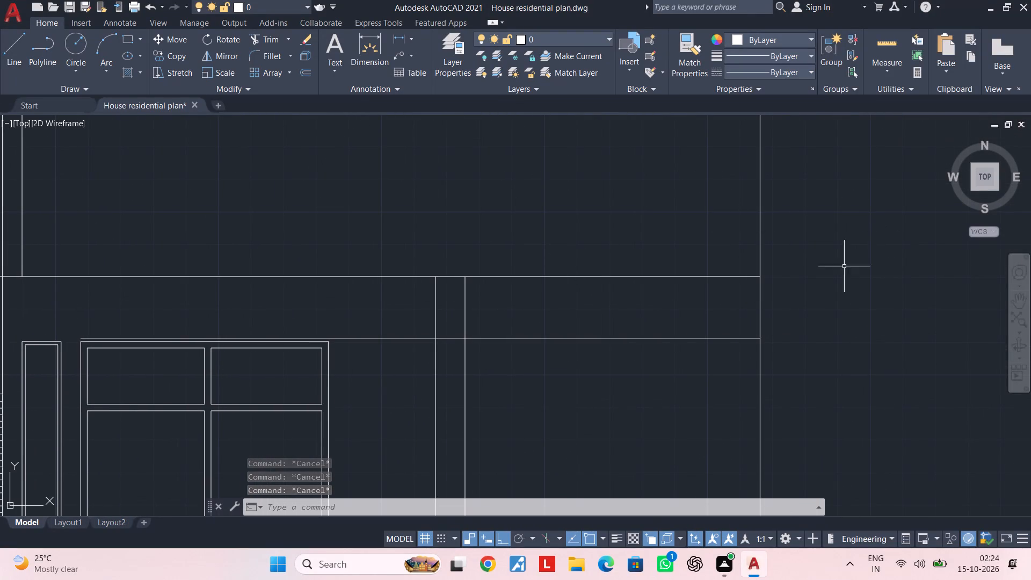
pyautogui.moveTo(707, 311); pyautogui.dragTo(714, 286, button='middle')
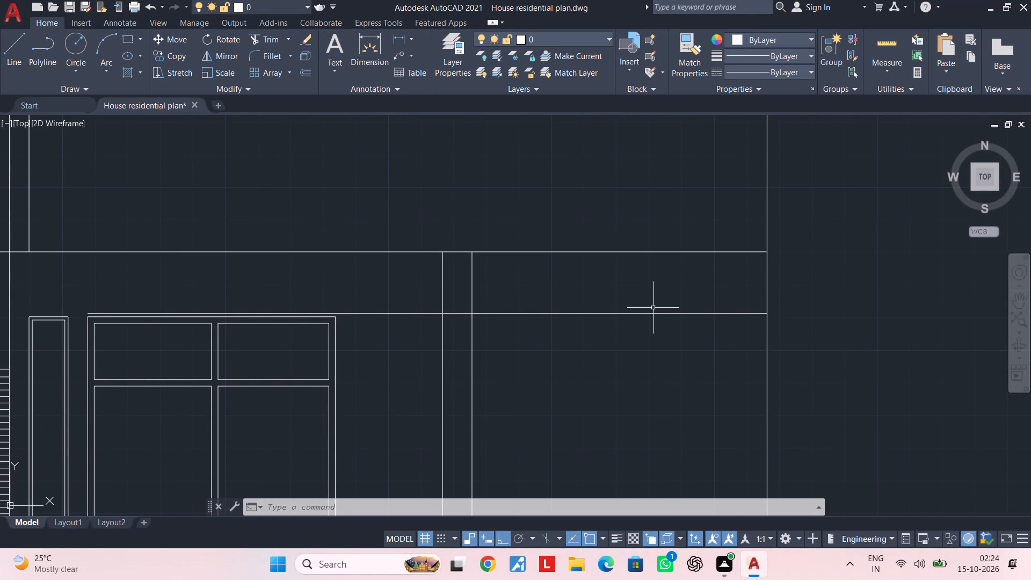
pyautogui.press('Escape')
pyautogui.press('Escape')
pyautogui.write('tr')
pyautogui.press('space')
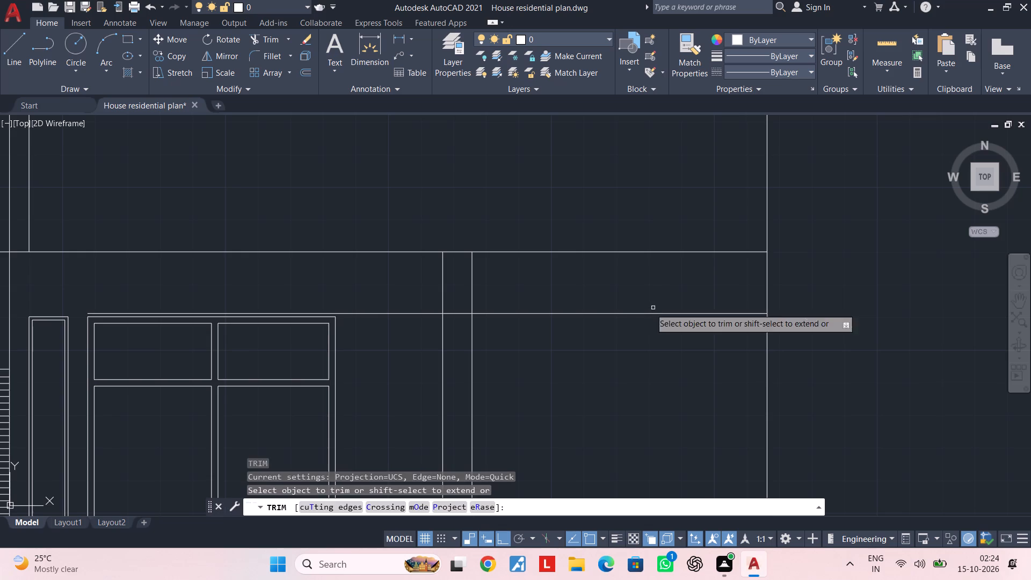
pyautogui.scroll(2, 451, 321)
pyautogui.click(451, 321)
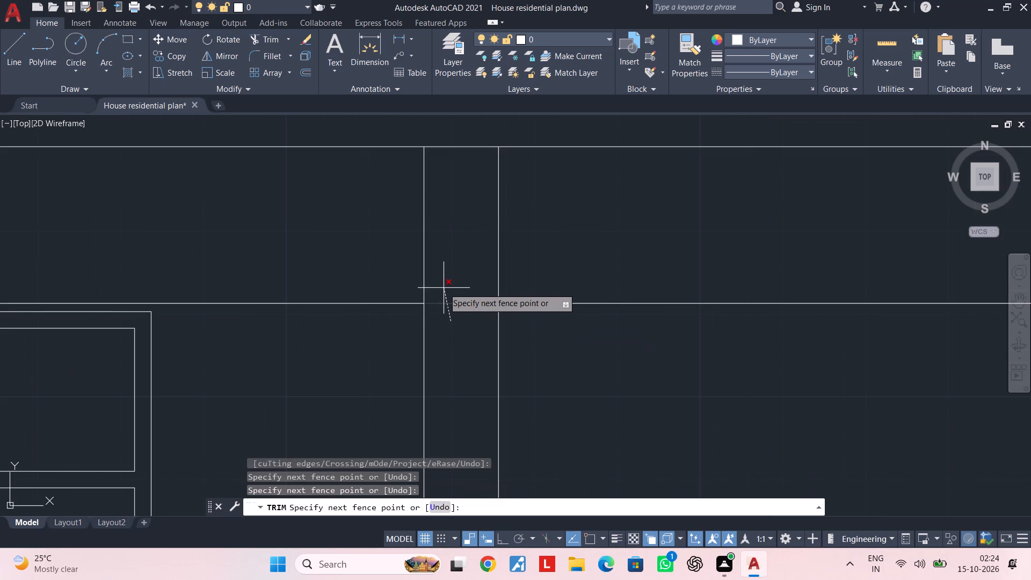
pyautogui.click(444, 288)
pyautogui.click(446, 269)
pyautogui.click(384, 270)
pyautogui.press('Escape')
pyautogui.moveTo(393, 386); pyautogui.dragTo(522, 332, button='middle')
pyautogui.press('Escape')
pyautogui.press('Escape')
pyautogui.press('Escape')
pyautogui.press('Escape')
pyautogui.press('Escape')
# Offset the vertical facade line nearest the door and window frame 1" toward the frame.
pyautogui.write('of')
pyautogui.press('space')
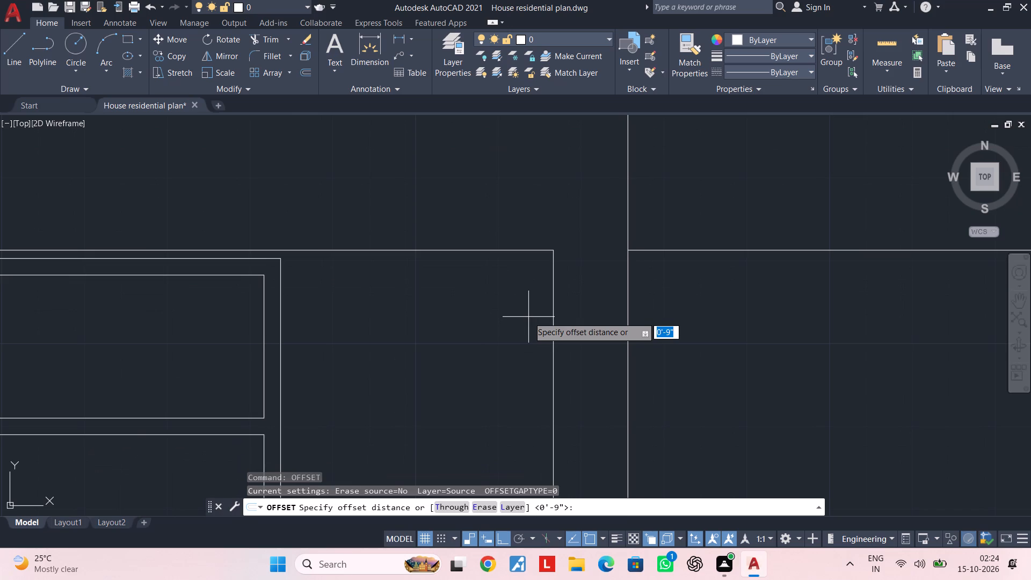
pyautogui.press('1')
pyautogui.hotkey('shift', '"')
pyautogui.press('Return')
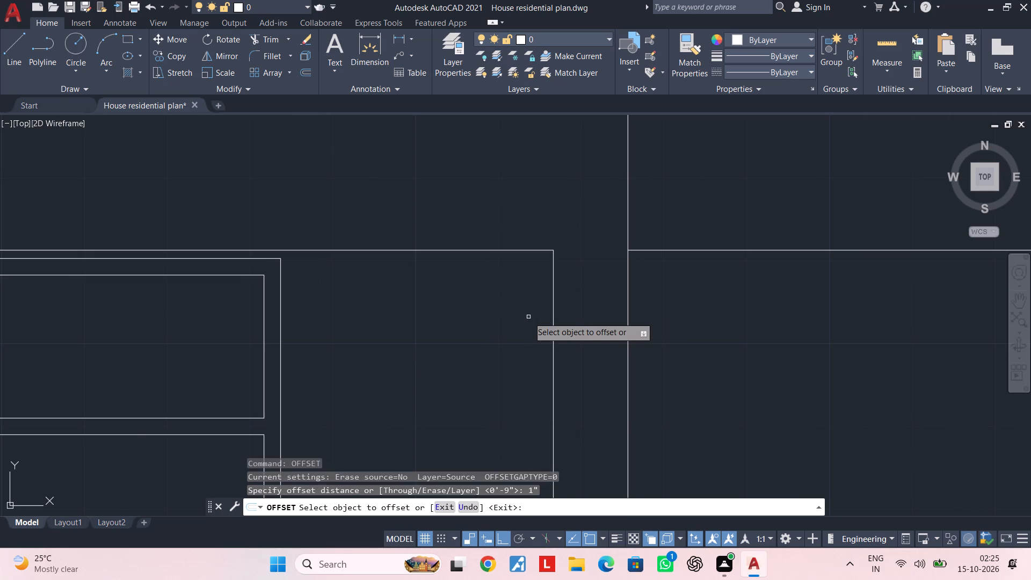
pyautogui.click(552, 305)
pyautogui.click(506, 313)
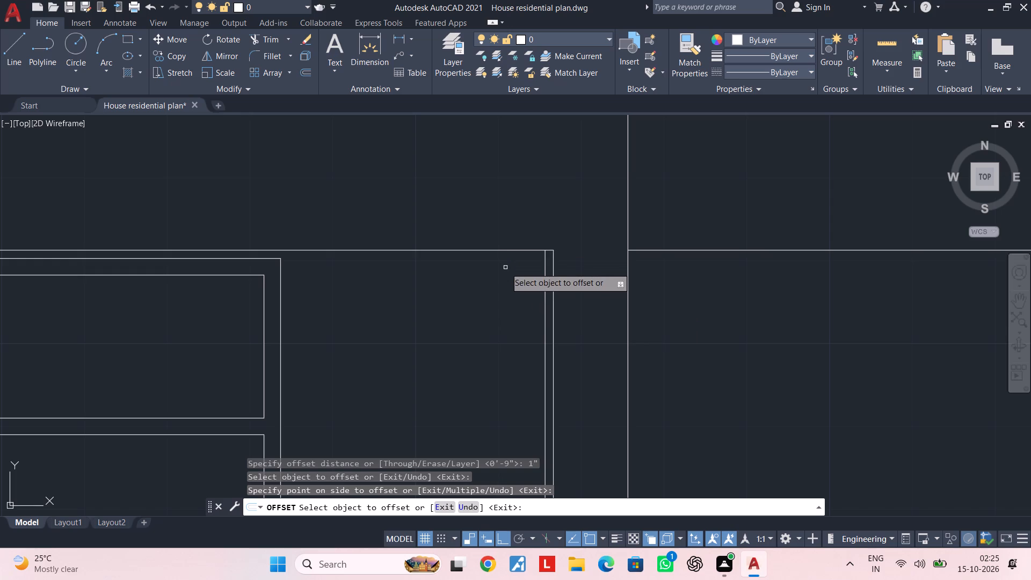
pyautogui.press('Escape')
pyautogui.press('Escape')
pyautogui.press('Escape')
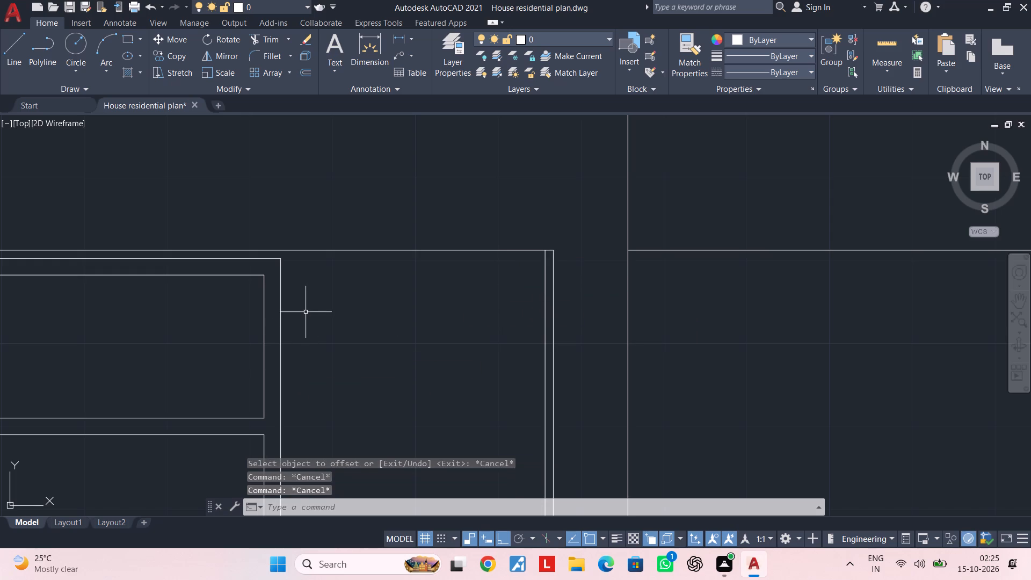
# Draw a horizontal line from the window frame's upper outer corner across to the new 1" offset vertical.
pyautogui.write('l')
pyautogui.press('space')
pyautogui.scroll(1, 268, 249)
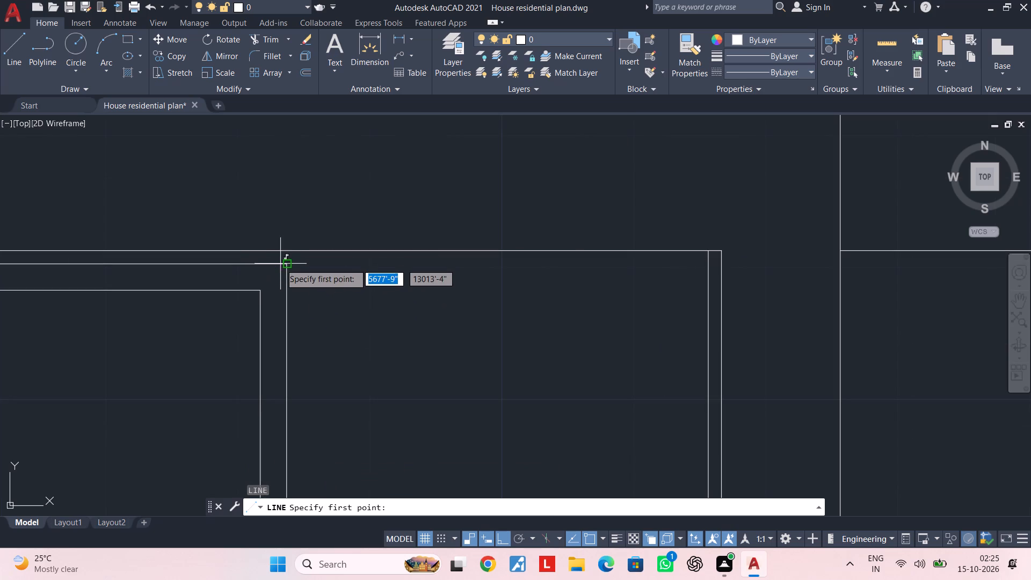
pyautogui.click(284, 264)
pyautogui.click(707, 265)
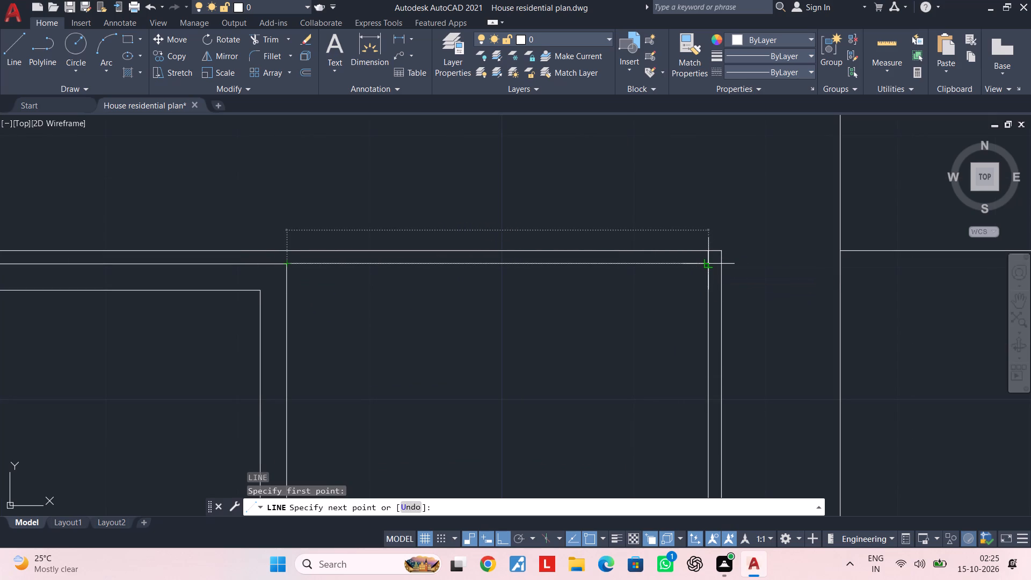
pyautogui.press('Escape')
pyautogui.press('Escape')
pyautogui.press('Escape')
pyautogui.press('Escape')
pyautogui.press('Escape')
pyautogui.press('Escape')
pyautogui.press('Escape')
# Trim the offset vertical's short stub above the new horizontal line.
pyautogui.write('tr')
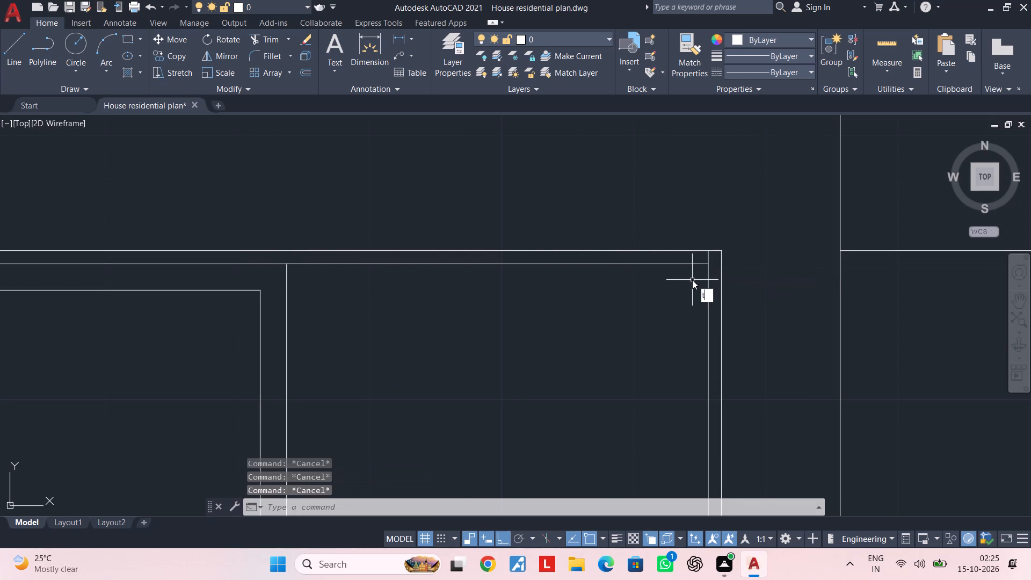
pyautogui.press('space')
pyautogui.scroll(2, 701, 256)
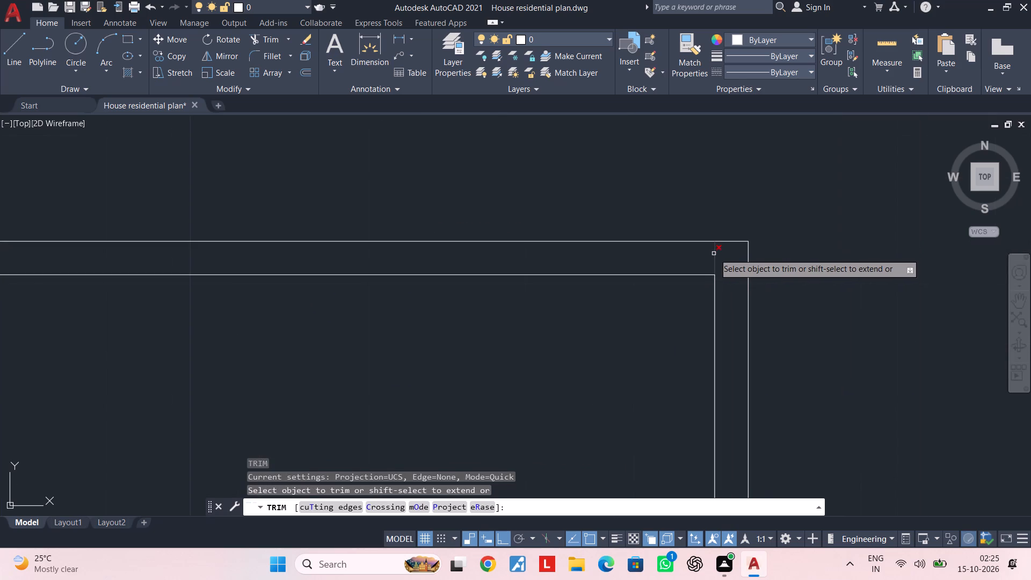
pyautogui.click(715, 253)
pyautogui.scroll(-4, 718, 269)
pyautogui.moveTo(718, 270); pyautogui.dragTo(630, 185, button='middle')
pyautogui.press('Escape')
# Erase the horizontal line at frame-top level between the outer vertical facade line and the building's right edge.
pyautogui.scroll(-3, 677, 270)
pyautogui.moveTo(676, 272); pyautogui.dragTo(659, 246, button='middle')
pyautogui.scroll(2, 655, 249)
pyautogui.moveTo(657, 242); pyautogui.dragTo(628, 287, button='middle')
pyautogui.scroll(-1, 645, 261)
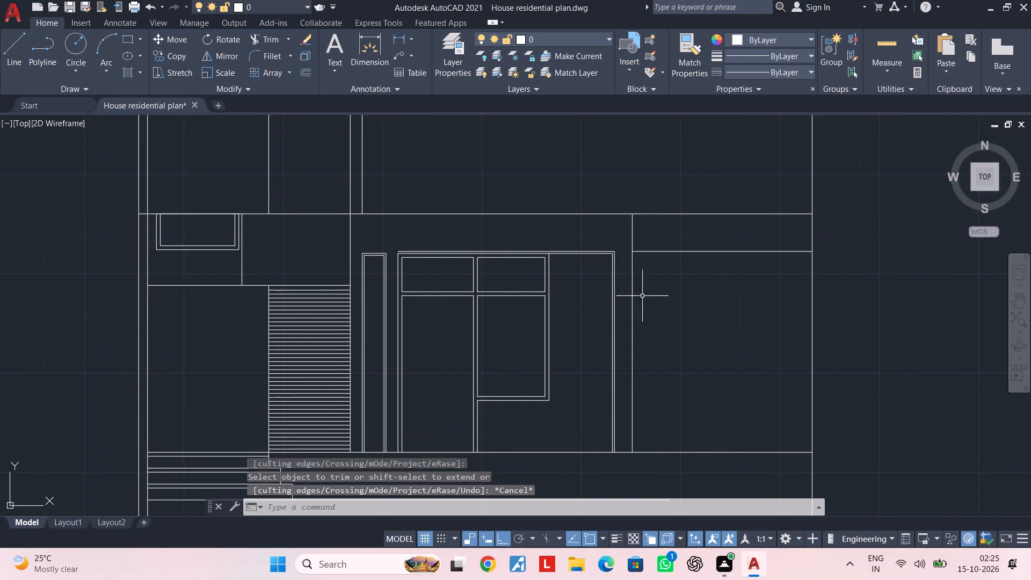
pyautogui.moveTo(677, 305); pyautogui.dragTo(590, 302, button='middle')
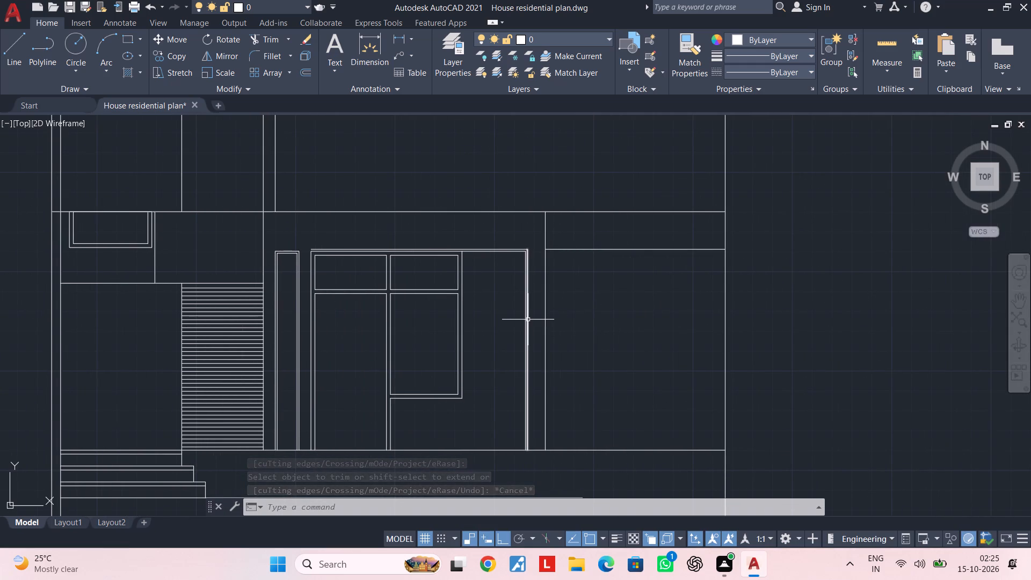
pyautogui.press('Escape')
pyautogui.press('Escape')
pyautogui.moveTo(583, 277); pyautogui.dragTo(551, 286, button='middle')
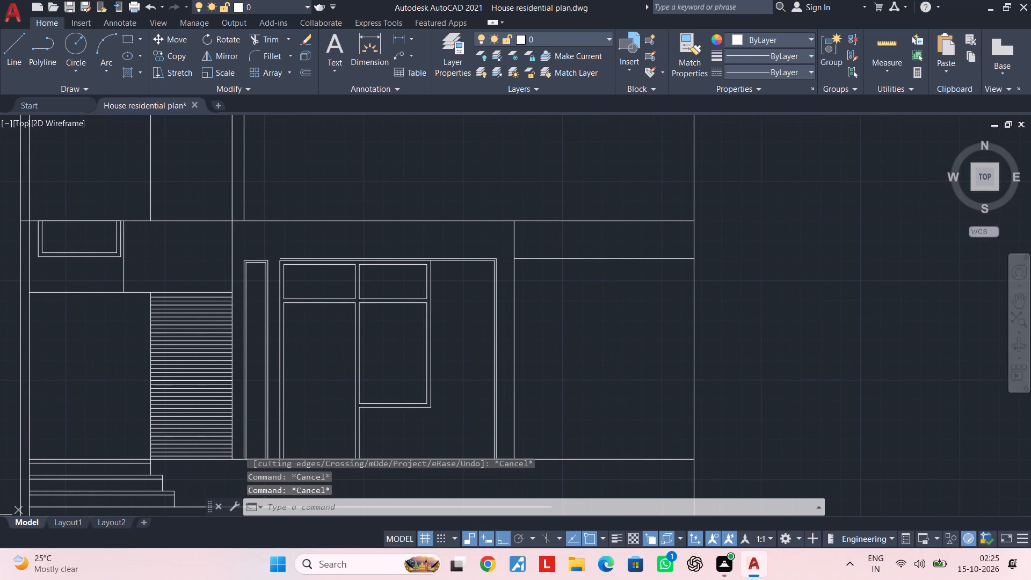
pyautogui.press('Escape')
pyautogui.press('Escape')
pyautogui.press('Escape')
pyautogui.moveTo(551, 286); pyautogui.dragTo(573, 285, button='middle')
pyautogui.scroll(-1, 551, 286)
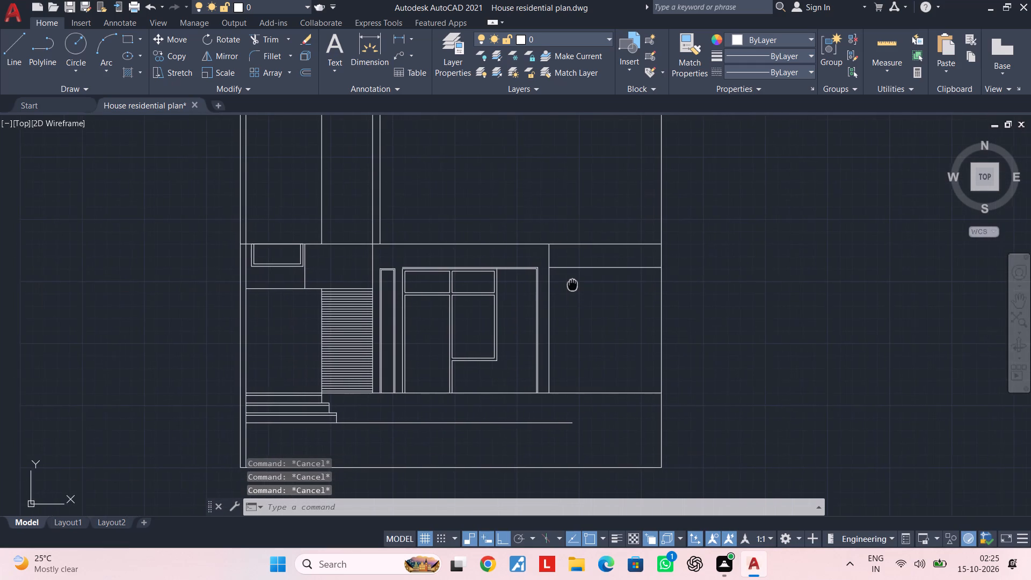
pyautogui.moveTo(573, 285); pyautogui.dragTo(573, 285, button='middle')
pyautogui.moveTo(573, 285); pyautogui.dragTo(576, 305, button='middle')
pyautogui.click(611, 305)
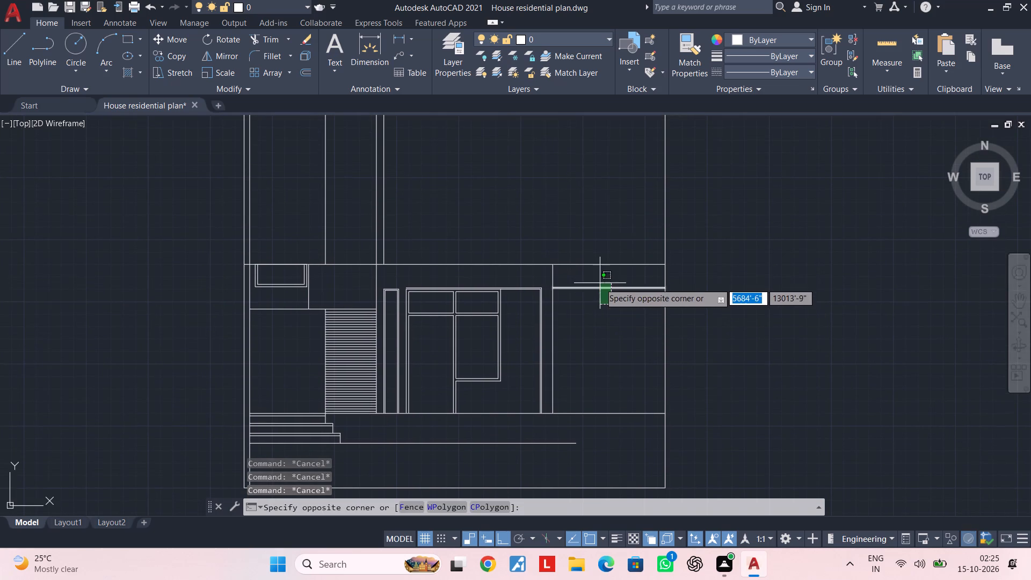
pyautogui.click(600, 283)
pyautogui.press('Delete')
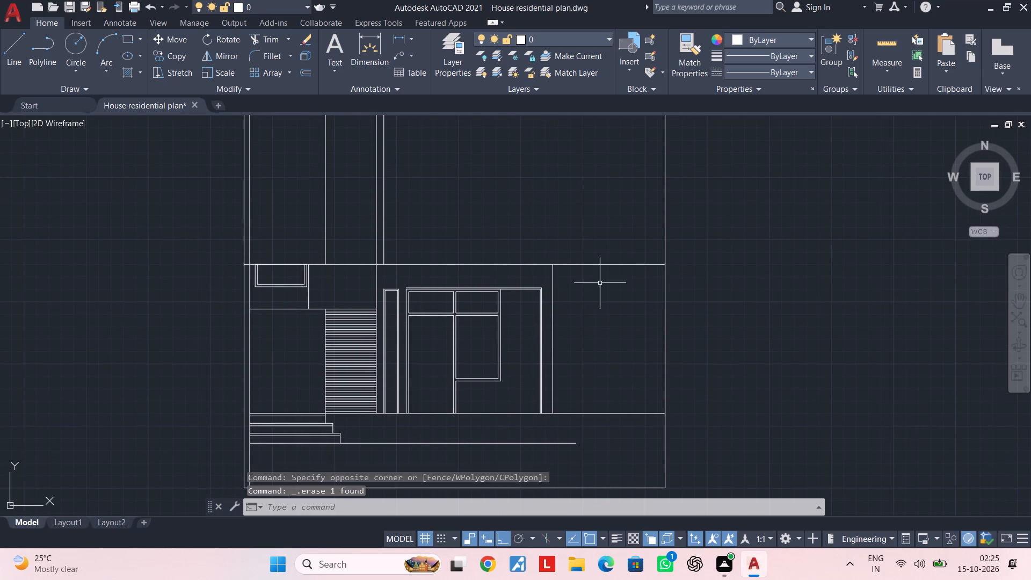
pyautogui.press('Escape')
pyautogui.press('Escape')
pyautogui.moveTo(557, 383); pyautogui.dragTo(555, 366, button='middle')
pyautogui.press('Escape')
pyautogui.press('Escape')
pyautogui.press('Escape')
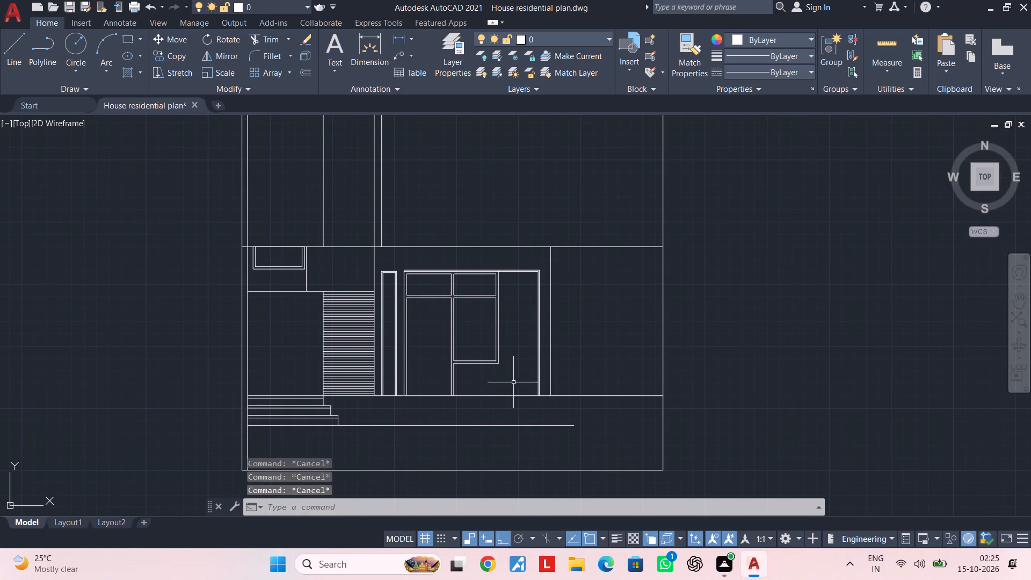
# Place a horizontal construction line through the window frame's lower outer corner.
pyautogui.scroll(1, 497, 378)
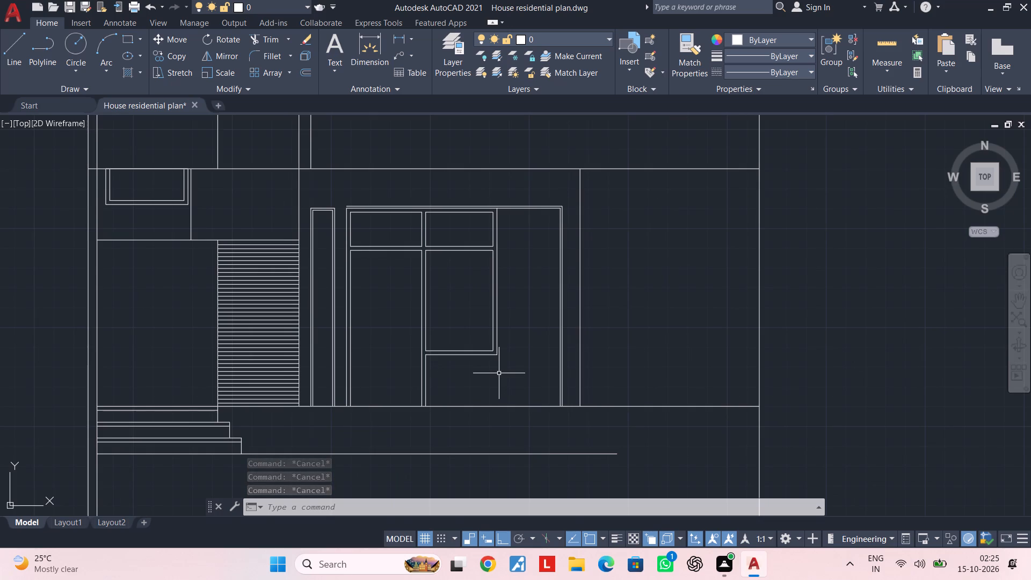
pyautogui.write('xl')
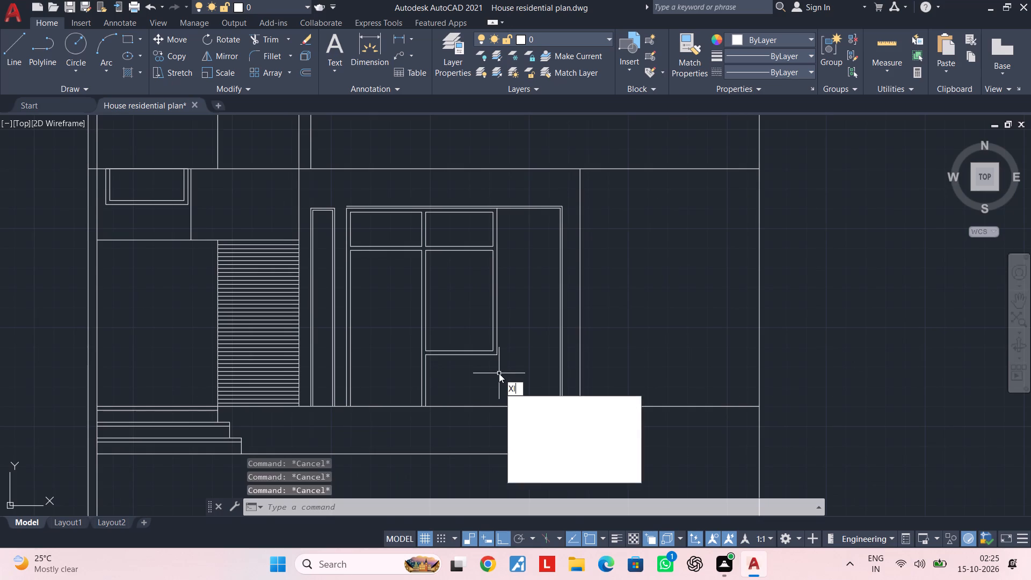
pyautogui.press('space')
pyautogui.write('h')
pyautogui.press('space')
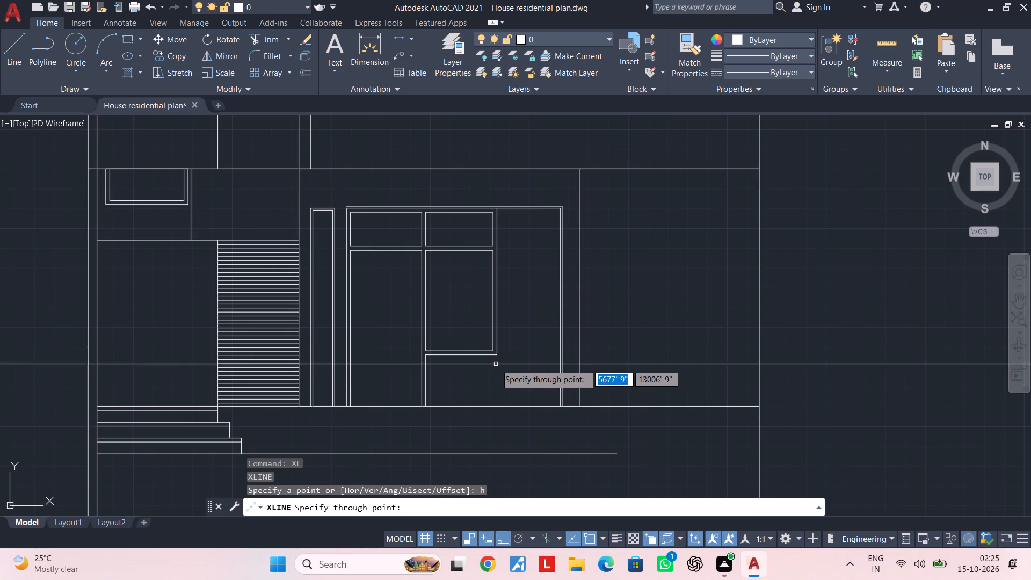
pyautogui.scroll(1, 496, 361)
pyautogui.click(496, 351)
pyautogui.press('Escape')
pyautogui.press('Escape')
pyautogui.press('Escape')
pyautogui.press('Escape')
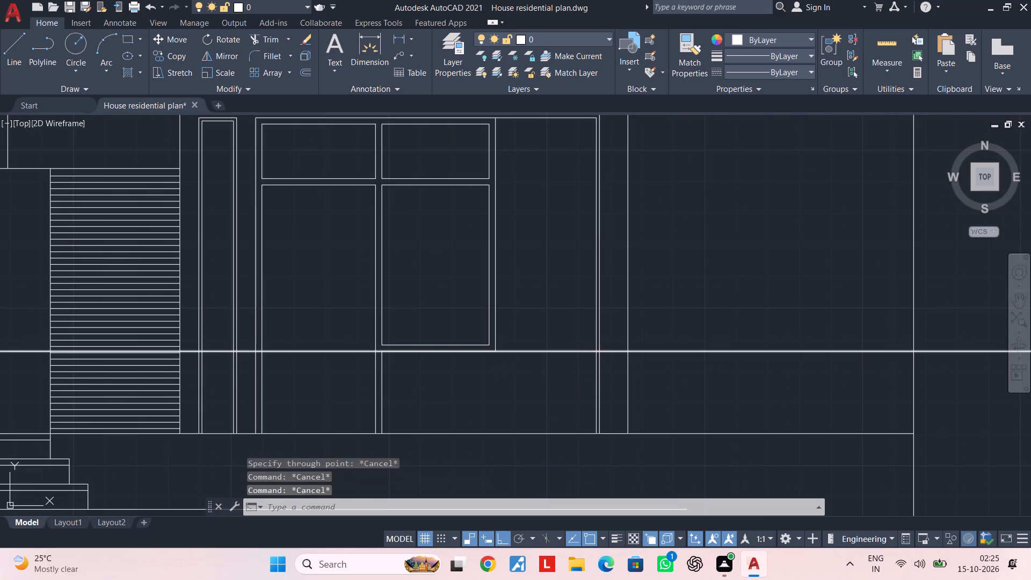
pyautogui.press('Escape')
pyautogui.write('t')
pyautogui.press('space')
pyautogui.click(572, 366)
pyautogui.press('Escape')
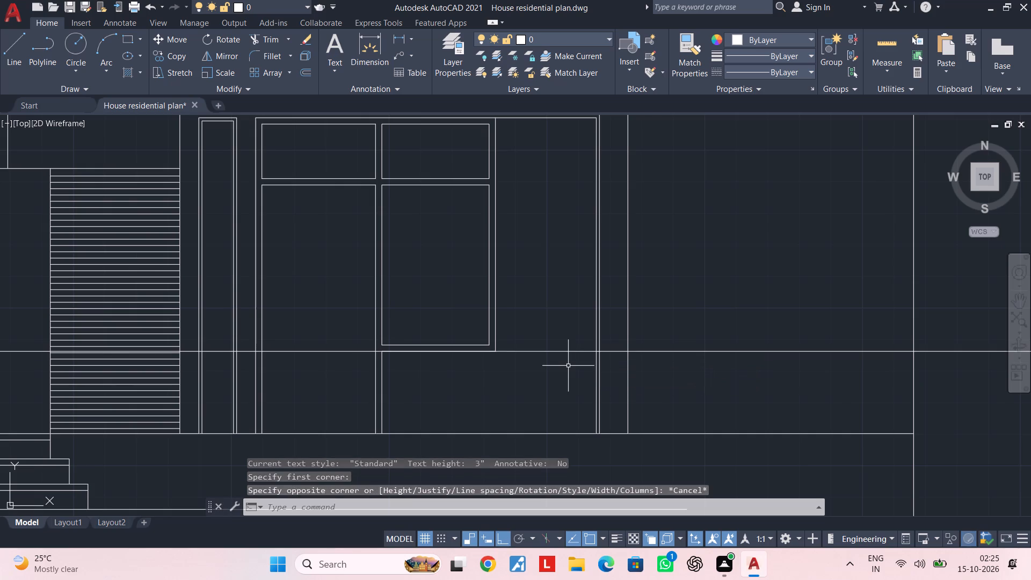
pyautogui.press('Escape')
# Trim the construction line between the window frame and the double vertical beside it, and erase its remaining left part.
pyautogui.write('tr')
pyautogui.press('space')
pyautogui.click(568, 365)
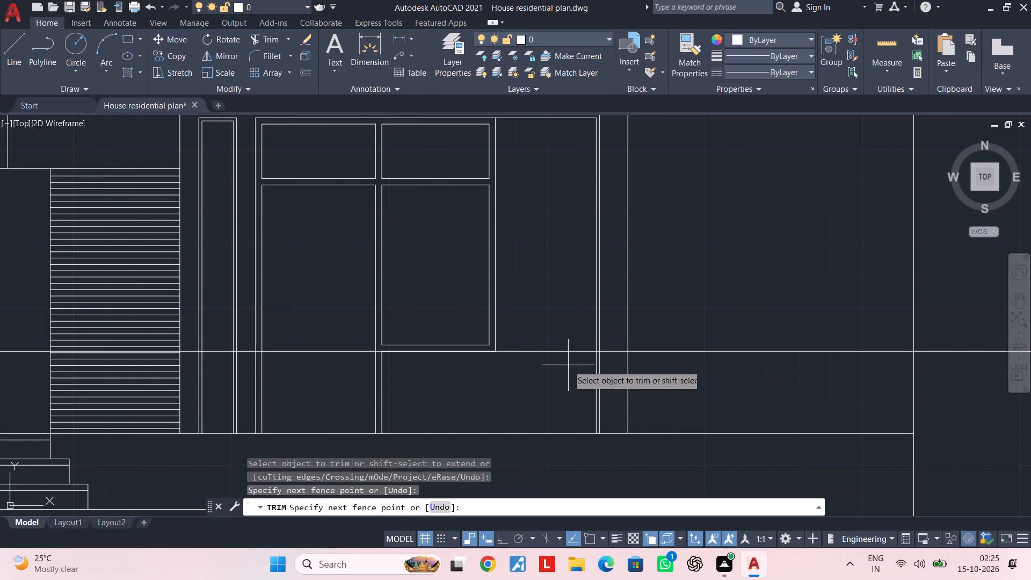
pyautogui.click(570, 305)
pyautogui.press('Escape')
pyautogui.click(332, 390)
pyautogui.click(327, 322)
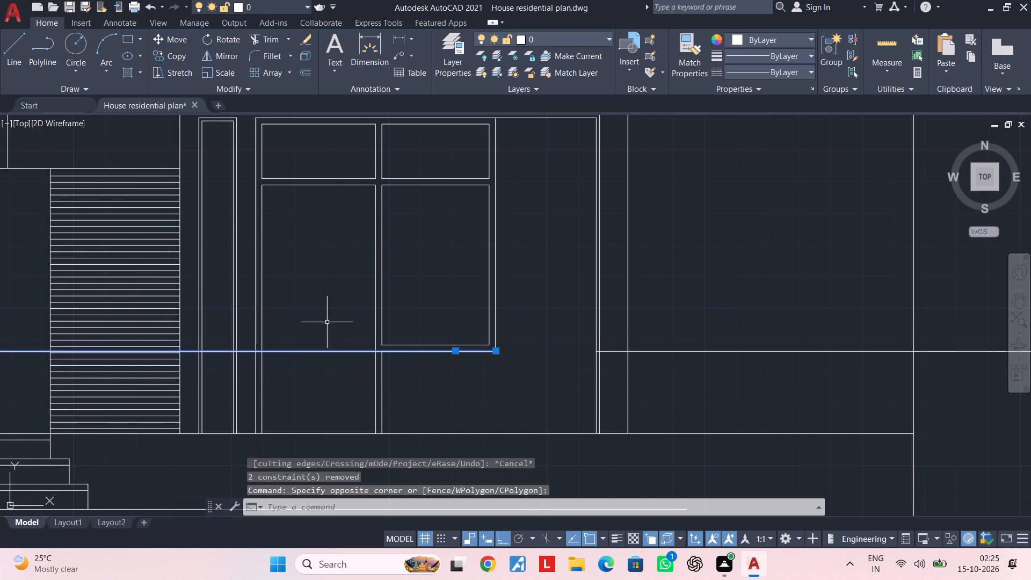
pyautogui.press('Delete')
pyautogui.press('Escape')
pyautogui.press('Escape')
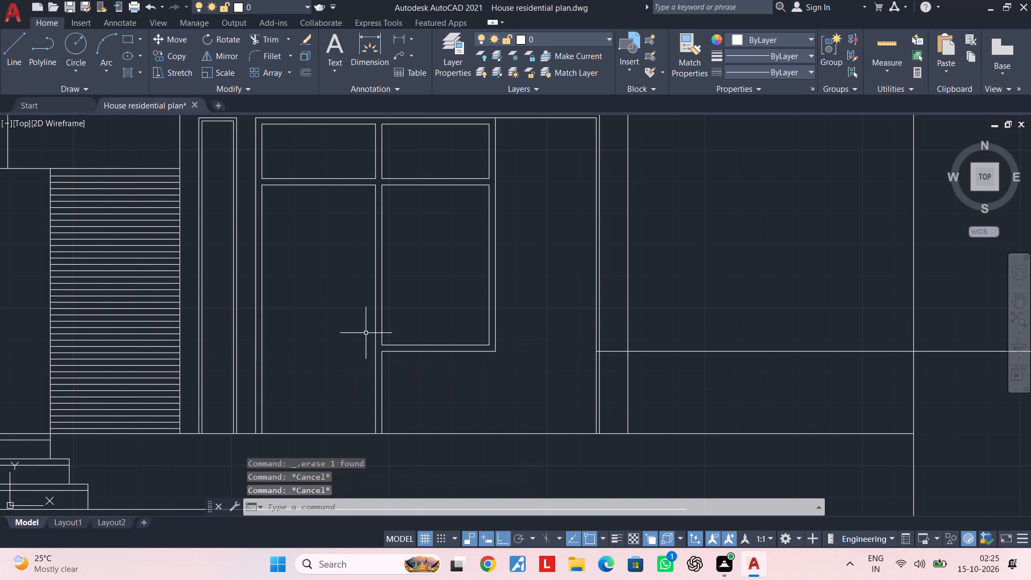
# Draw a 3' horizontal line rightward from the outer vertical facade line, level with the inner frame-top line.
pyautogui.moveTo(709, 344); pyautogui.dragTo(565, 389, button='middle')
pyautogui.moveTo(575, 374); pyautogui.dragTo(577, 383, button='middle')
pyautogui.moveTo(526, 377); pyautogui.dragTo(526, 370, button='middle')
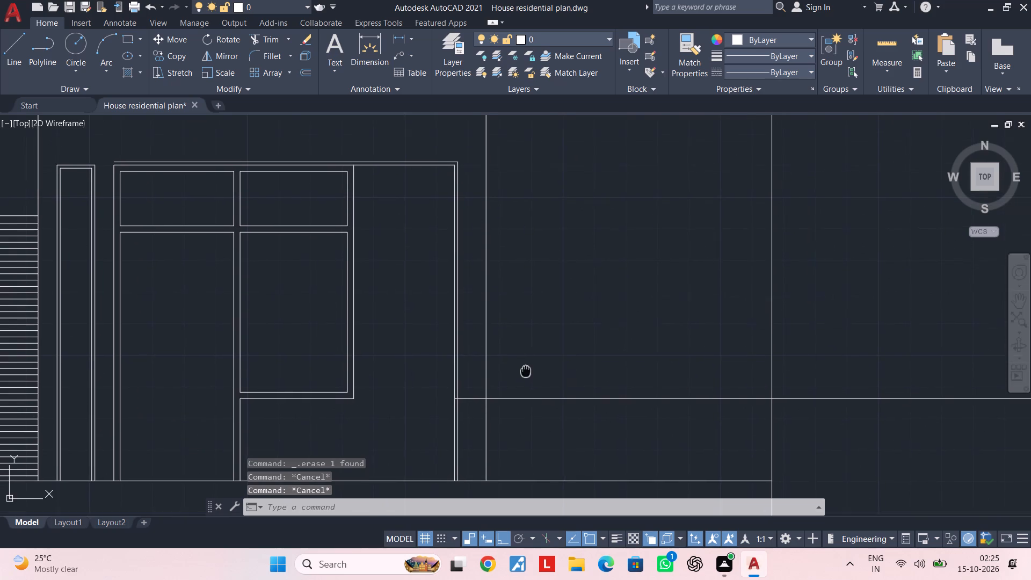
pyautogui.moveTo(526, 370); pyautogui.dragTo(529, 367, button='middle')
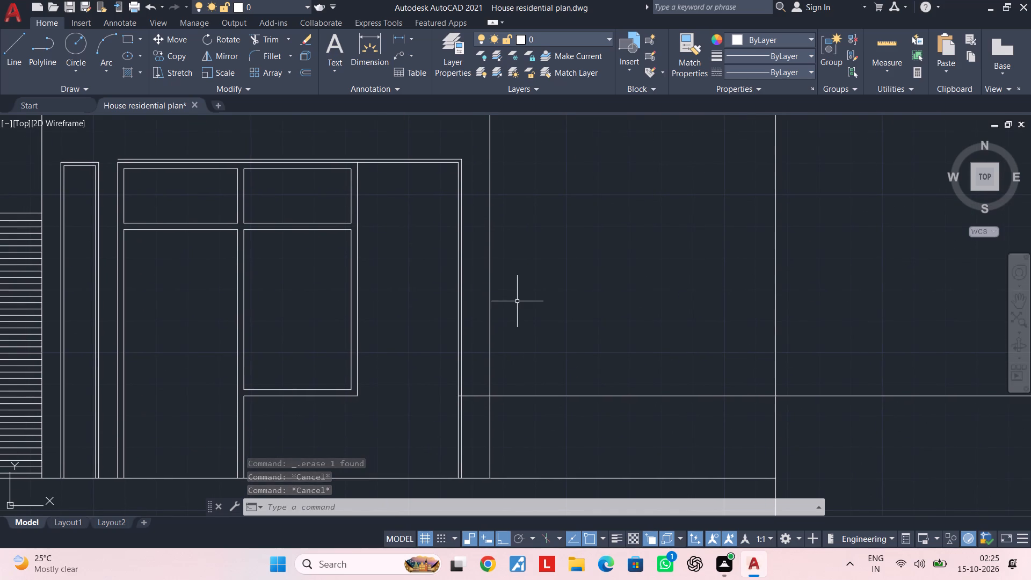
pyautogui.moveTo(517, 301); pyautogui.dragTo(496, 318, button='middle')
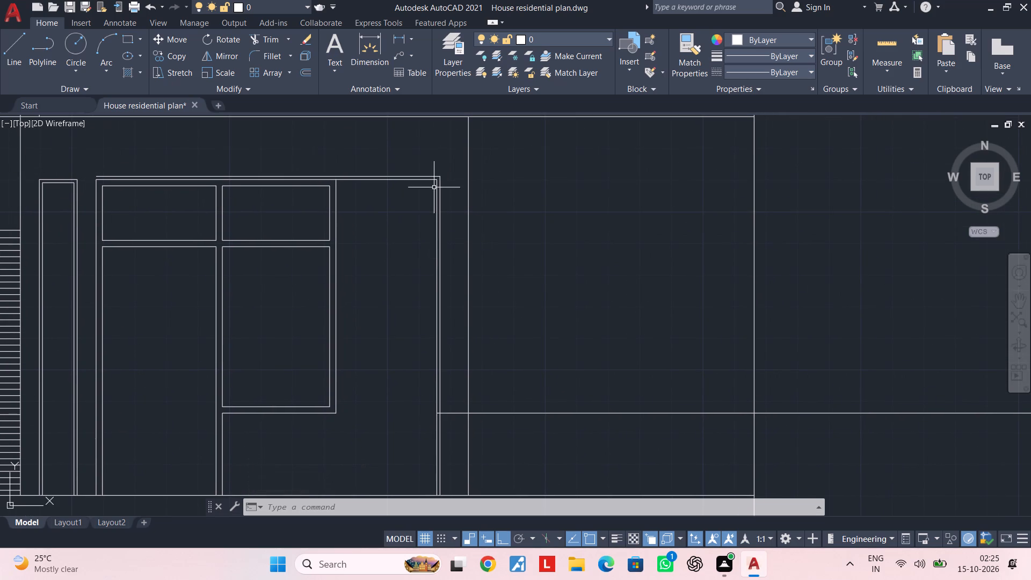
pyautogui.write('l')
pyautogui.press('space')
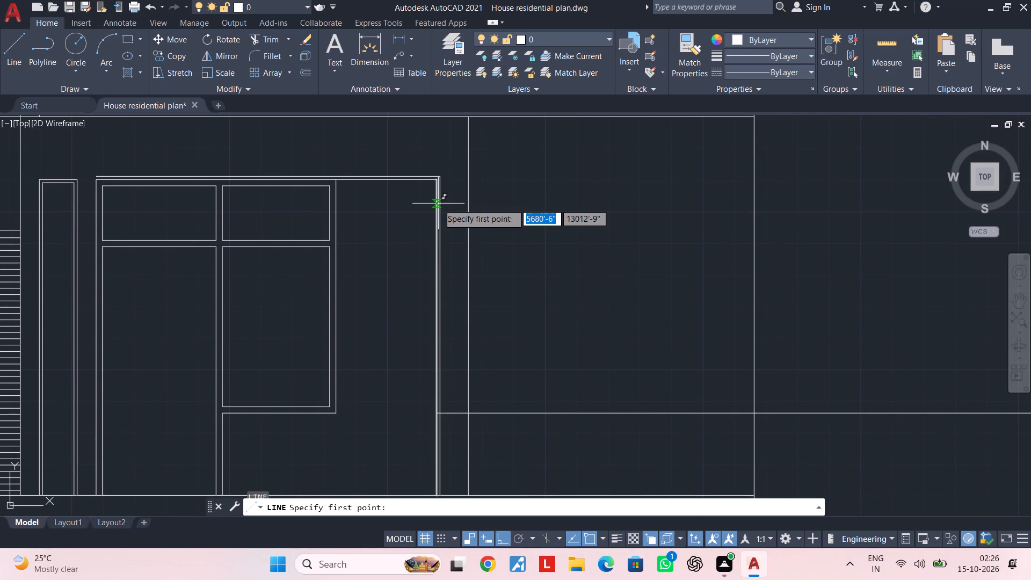
pyautogui.scroll(2, 442, 182)
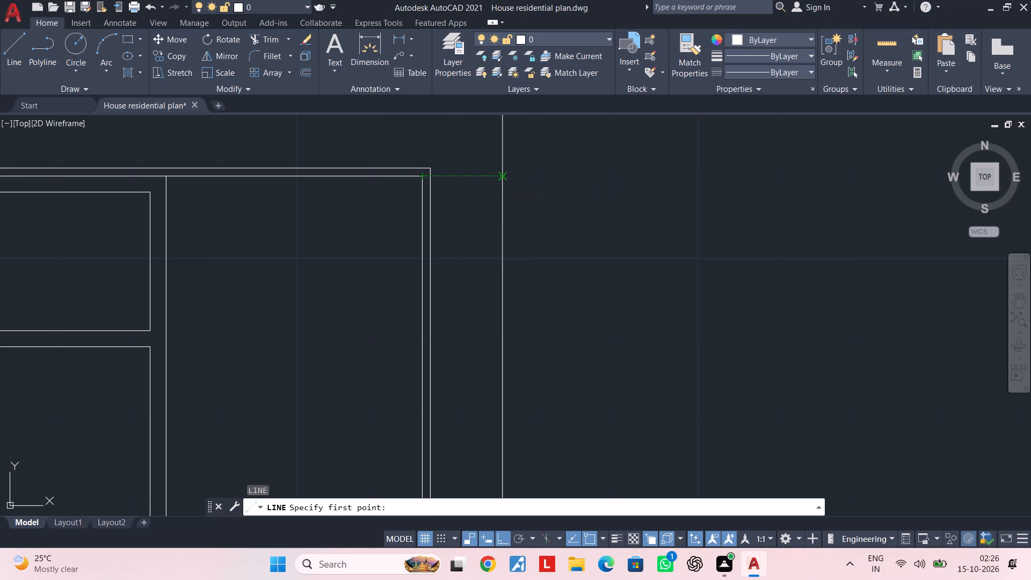
pyautogui.doubleClick(504, 176)
pyautogui.moveTo(652, 179); pyautogui.dragTo(552, 203, button='middle')
pyautogui.scroll(-2, 552, 203)
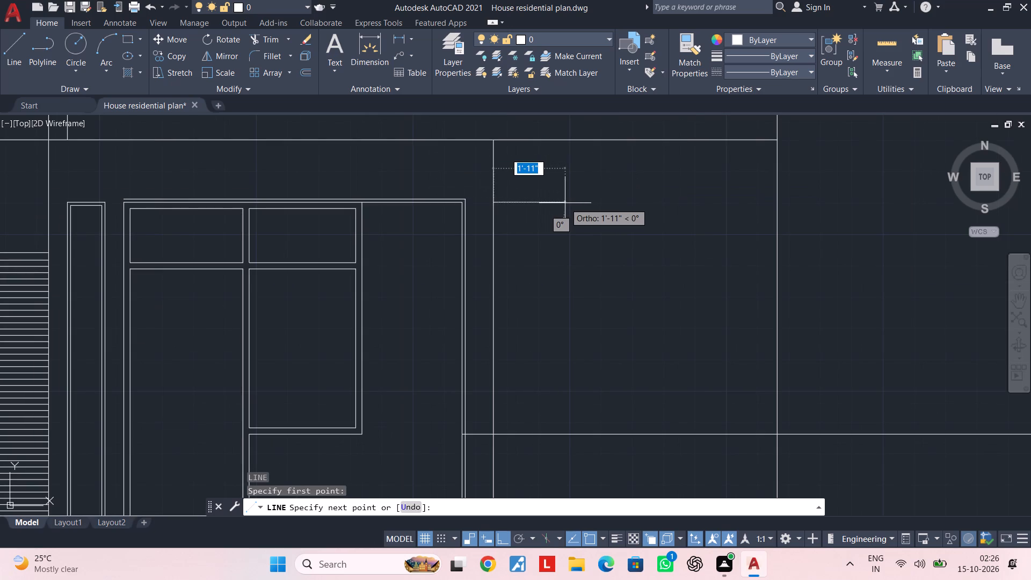
pyautogui.press('3')
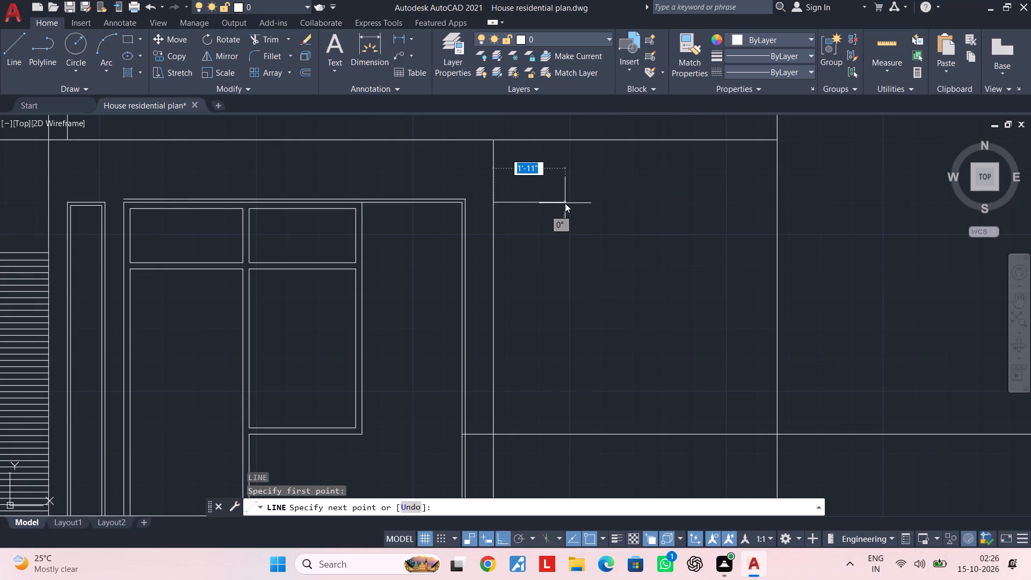
pyautogui.press("'")
pyautogui.press('Return')
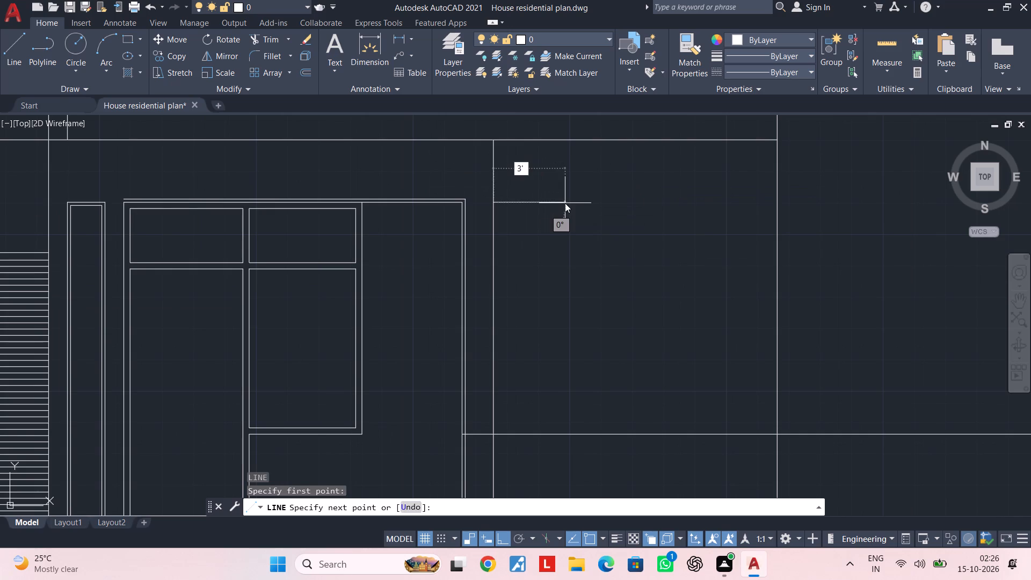
pyautogui.press('Escape')
pyautogui.press('Escape')
# Draw a vertical line about 6'-2" long from the 3' line's free end down to the horizontal construction line.
pyautogui.press('space')
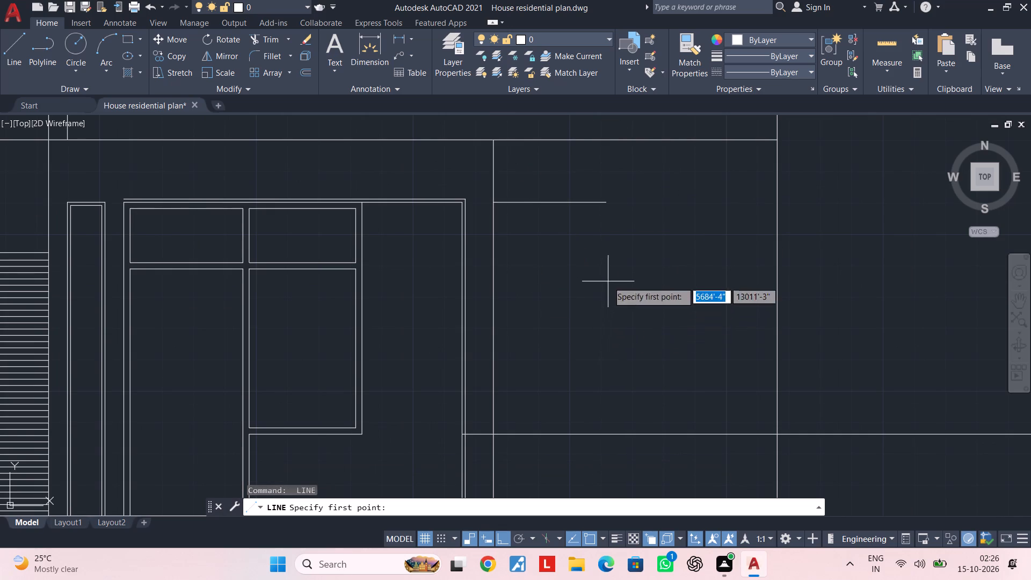
pyautogui.click(606, 202)
pyautogui.click(607, 435)
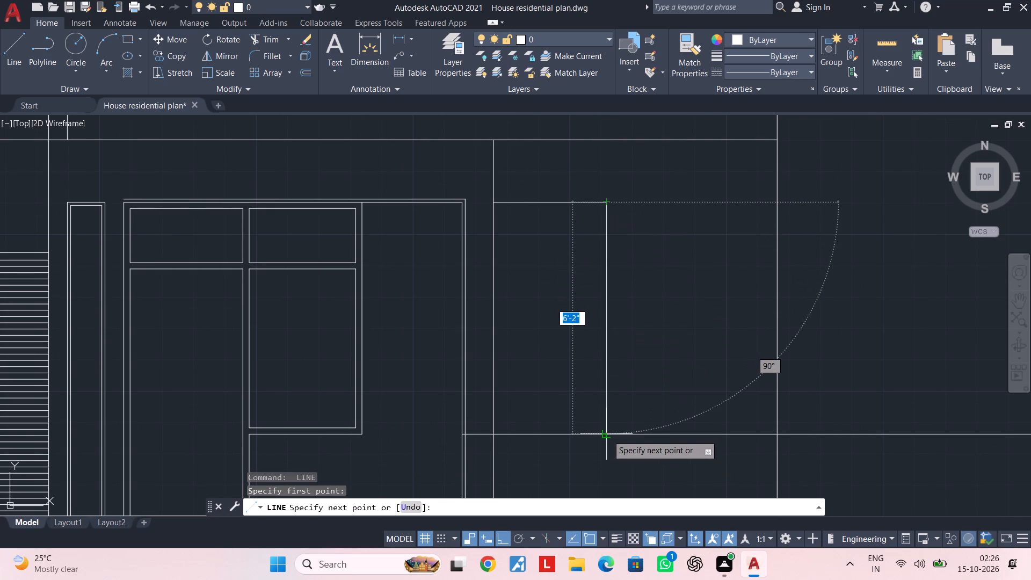
pyautogui.press('Escape')
pyautogui.press('Escape')
pyautogui.press('Escape')
pyautogui.press('Escape')
pyautogui.press('Escape')
pyautogui.press('Escape')
pyautogui.press('Escape')
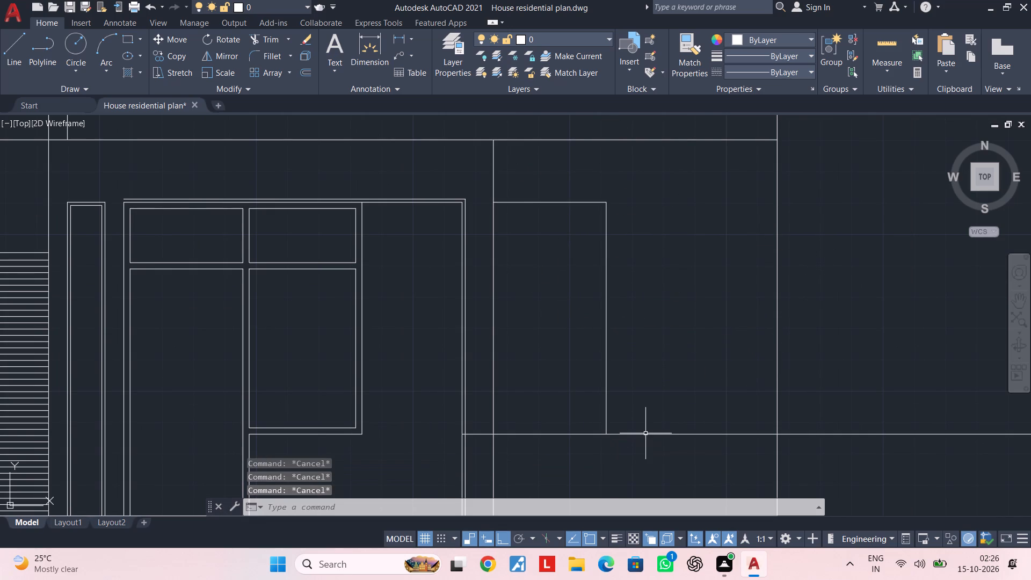
# Trim the horizontal construction line beyond the right-hand window outline up to the far vertical, and erase its remaining right part.
pyautogui.write('tr')
pyautogui.press('space')
pyautogui.click(648, 451)
pyautogui.click(643, 414)
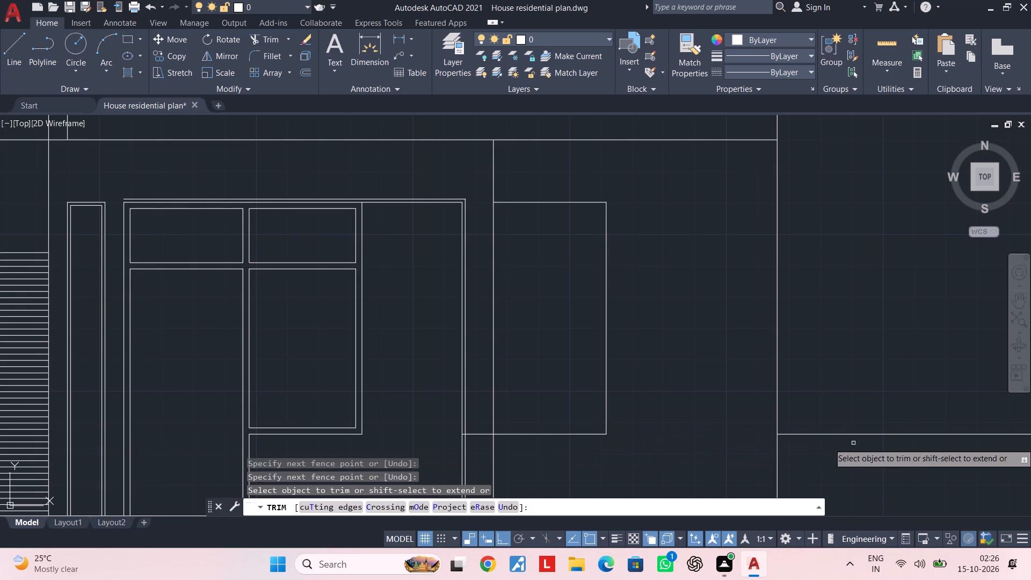
pyautogui.press('Escape')
pyautogui.click(875, 454)
pyautogui.click(849, 406)
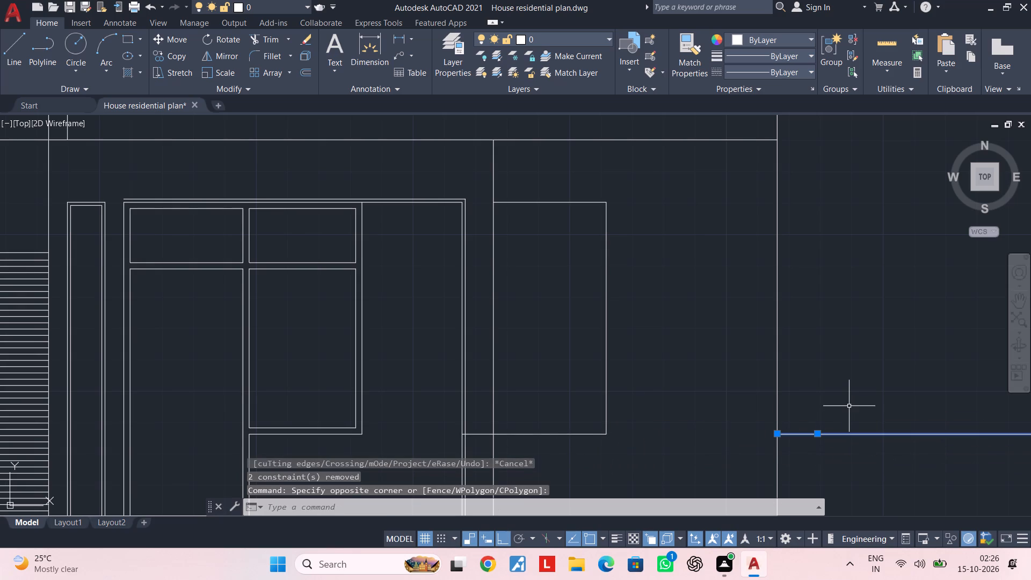
pyautogui.press('Delete')
pyautogui.press('Escape')
pyautogui.press('Escape')
# Offset the right-hand window outline's lines by 2": the right vertical outward, and the bottom, top and left facade line inward.
pyautogui.moveTo(614, 361); pyautogui.dragTo(645, 347, button='middle')
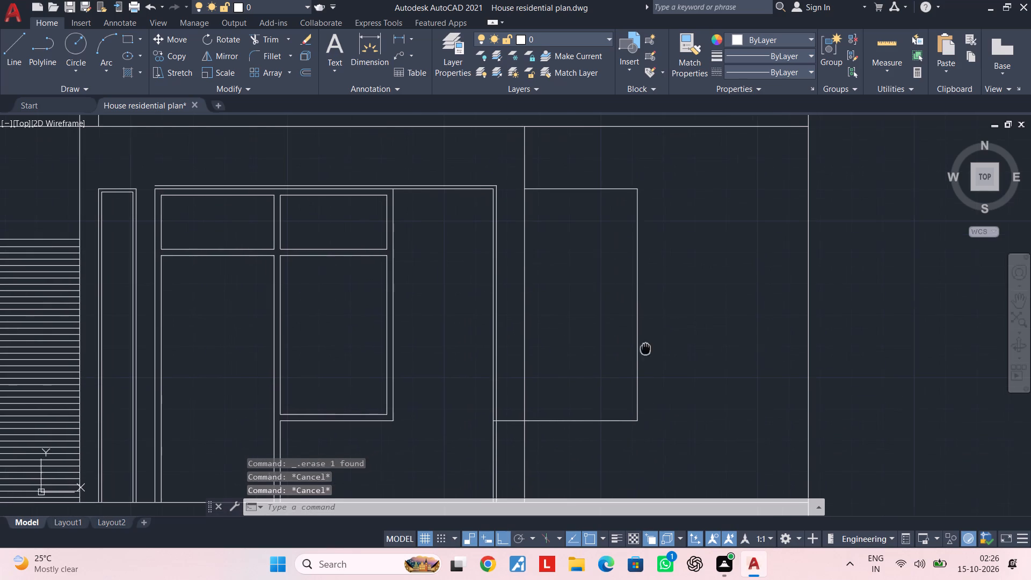
pyautogui.moveTo(645, 347); pyautogui.dragTo(646, 347, button='middle')
pyautogui.press('Escape')
pyautogui.press('Escape')
pyautogui.press('Escape')
pyautogui.press('o')
pyautogui.write('f')
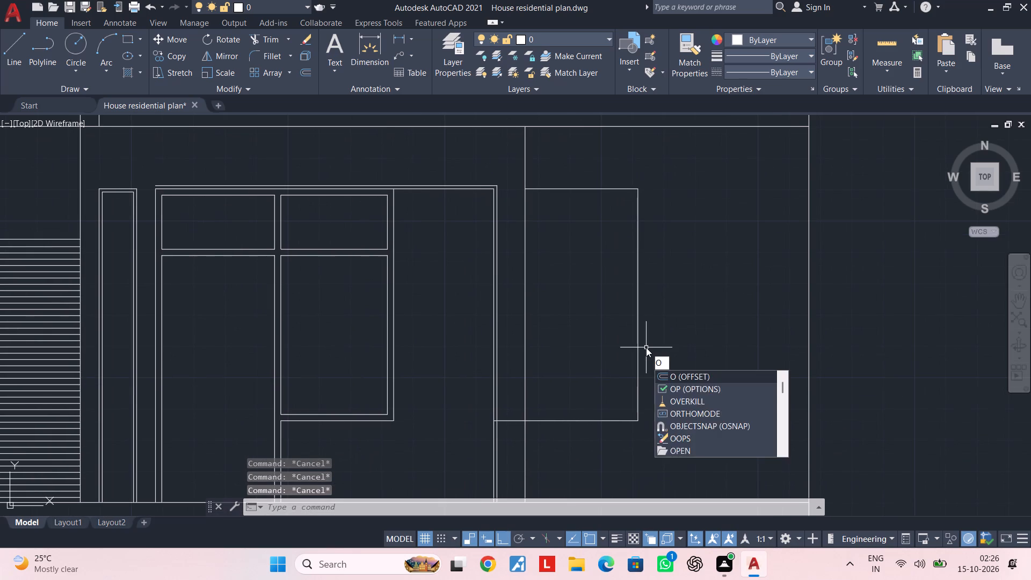
pyautogui.press('space')
pyautogui.write('2"')
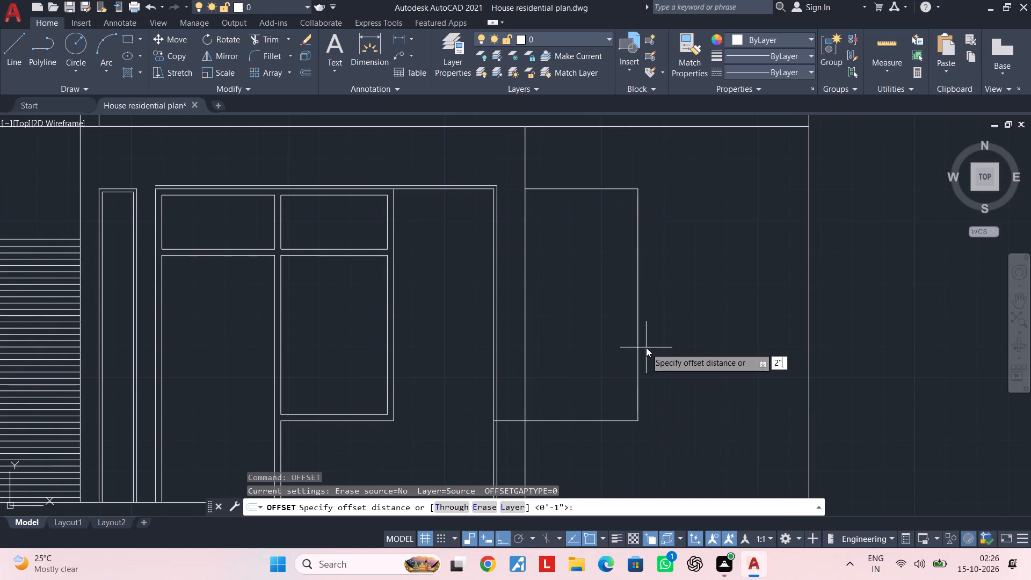
pyautogui.press('Return')
pyautogui.click(639, 345)
pyautogui.click(712, 336)
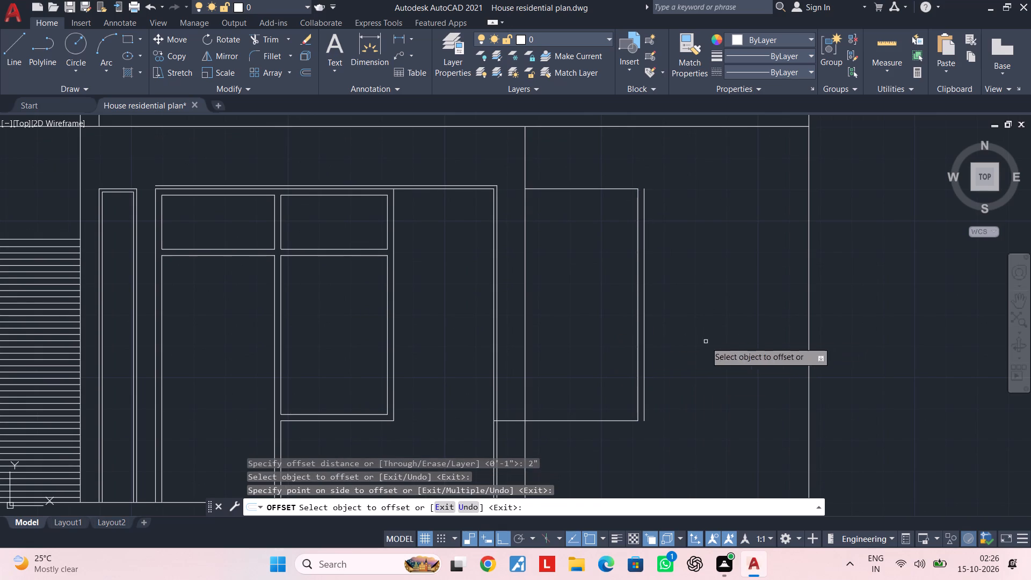
pyautogui.click(613, 419)
pyautogui.click(612, 387)
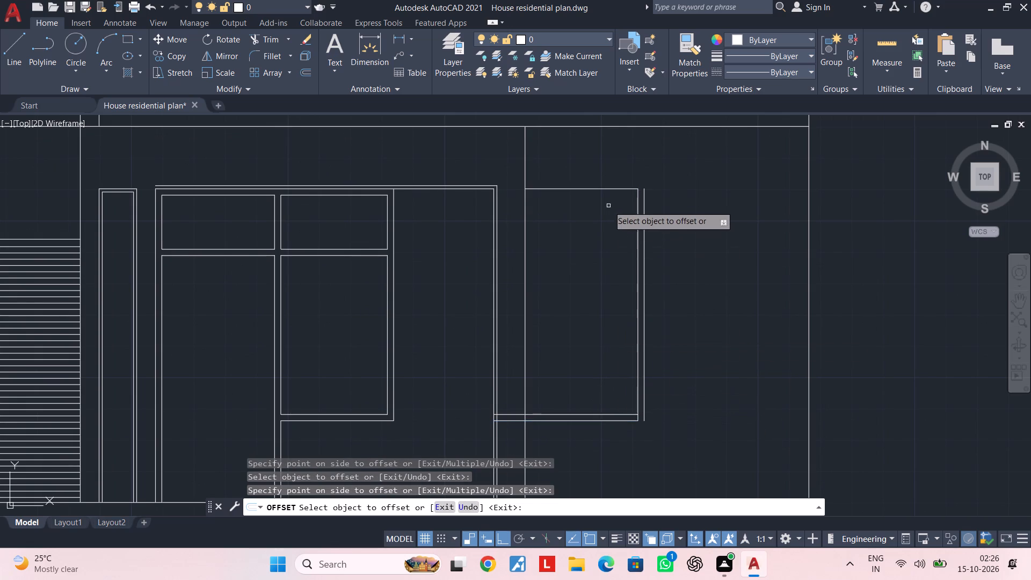
pyautogui.click(600, 188)
pyautogui.click(600, 243)
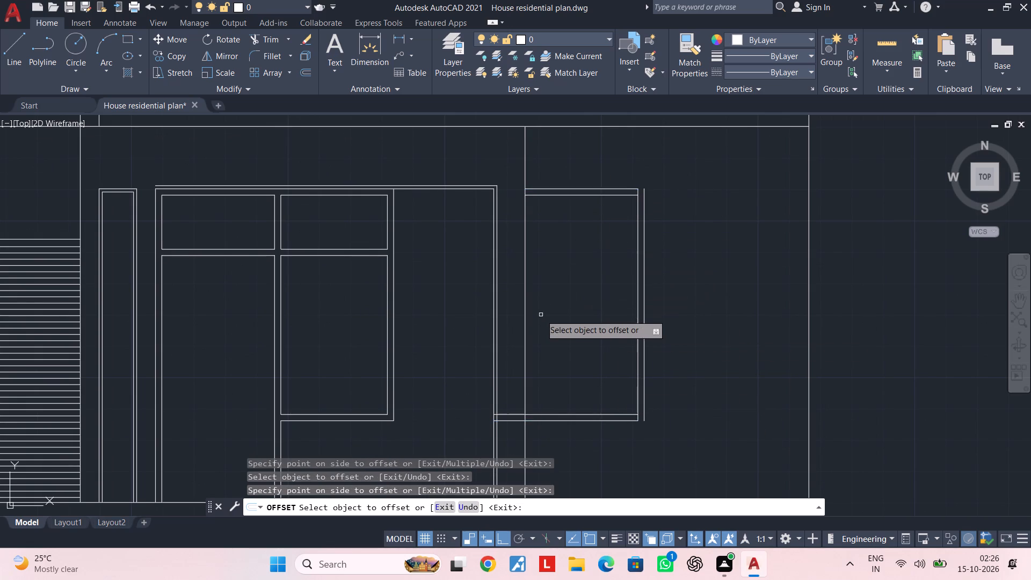
pyautogui.click(524, 324)
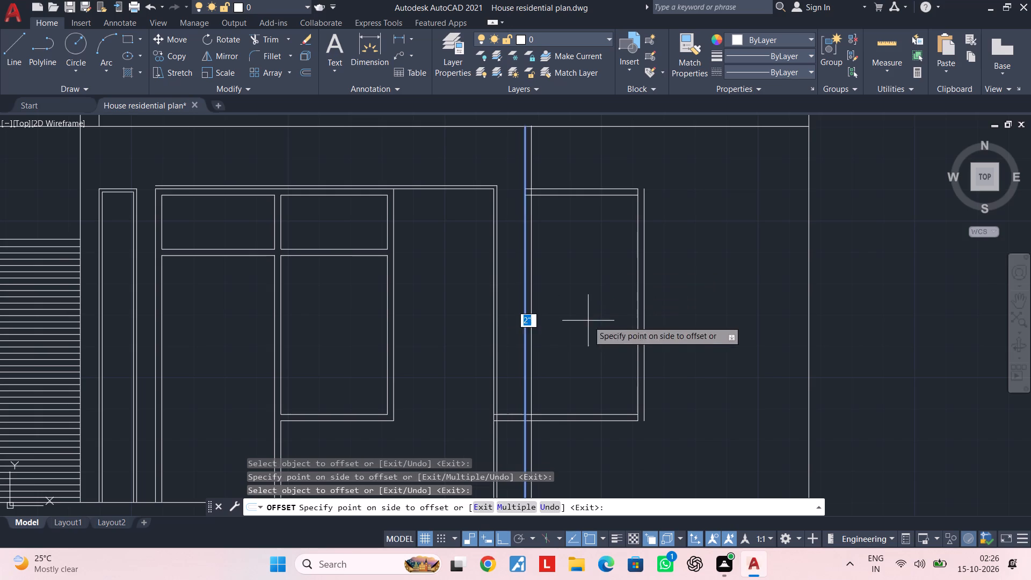
pyautogui.click(599, 320)
pyautogui.press('Escape')
pyautogui.press('Escape')
# Trim the two bottom frame lines between the double vertical and the facade line, and erase the leftover stubs inside the double vertical.
pyautogui.write('tr')
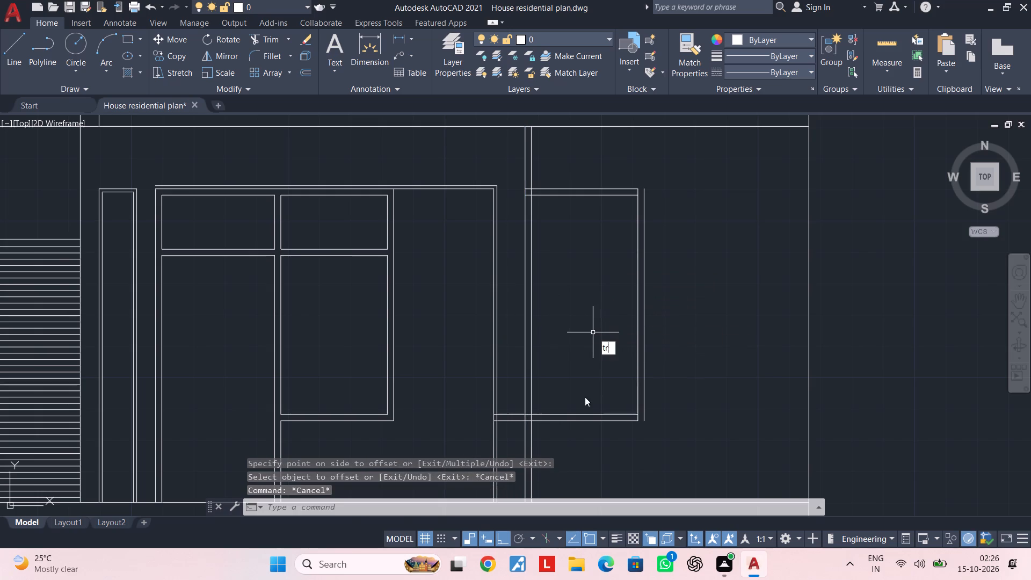
pyautogui.press('space')
pyautogui.moveTo(514, 441); pyautogui.dragTo(517, 404, button='middle')
pyautogui.scroll(2, 517, 398)
pyautogui.click(511, 402)
pyautogui.click(517, 328)
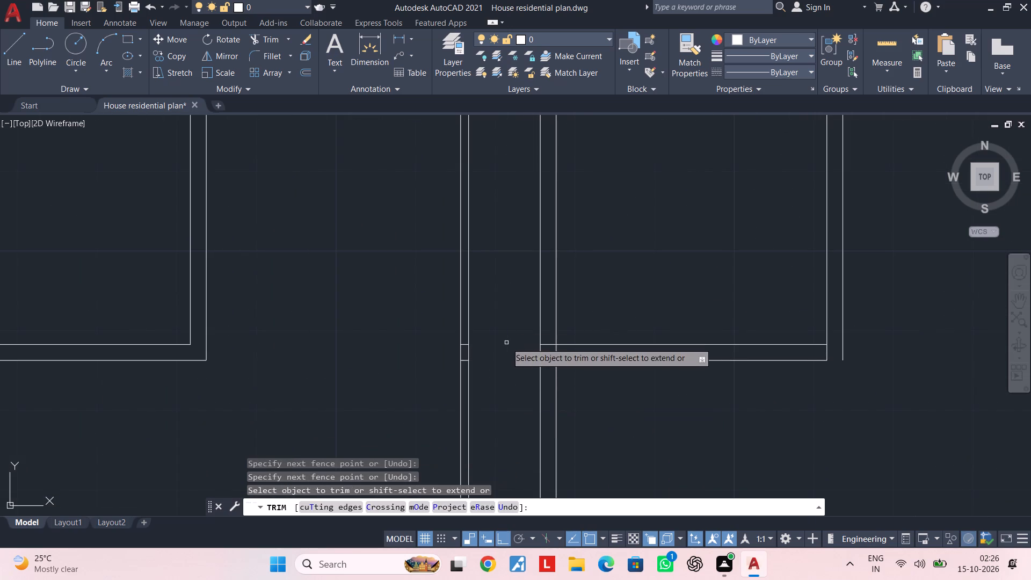
pyautogui.press('Escape')
pyautogui.click(429, 324)
pyautogui.click(500, 388)
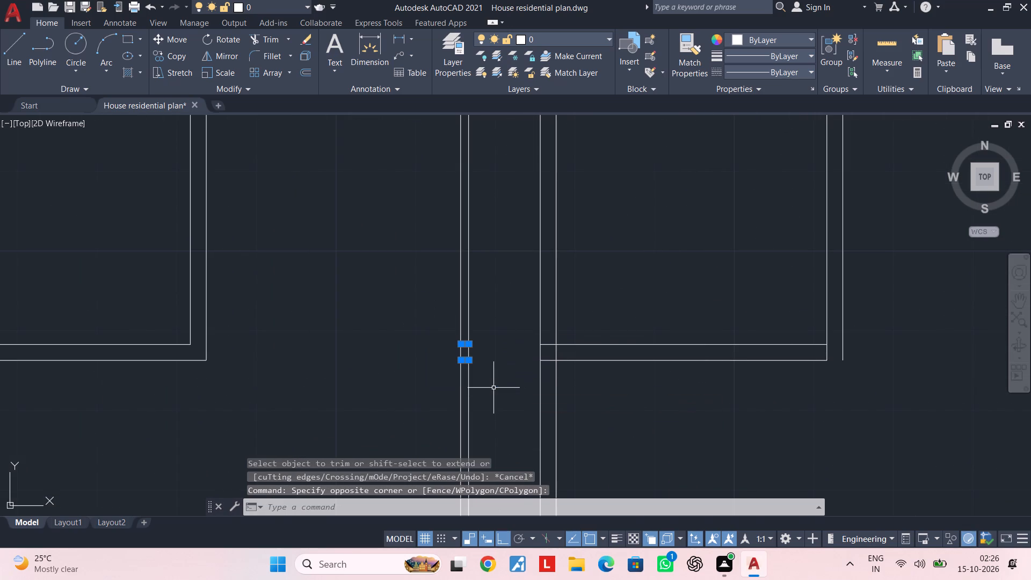
pyautogui.press('Delete')
pyautogui.press('Escape')
pyautogui.press('Escape')
pyautogui.press('Escape')
pyautogui.press('Escape')
pyautogui.press('Escape')
pyautogui.press('Escape')
# Trim the inner left vertical below the frame and the overlapping segments at the right-hand window's lower-left inner corner.
pyautogui.scroll(-2, 645, 384)
pyautogui.moveTo(645, 384); pyautogui.dragTo(612, 371, button='middle')
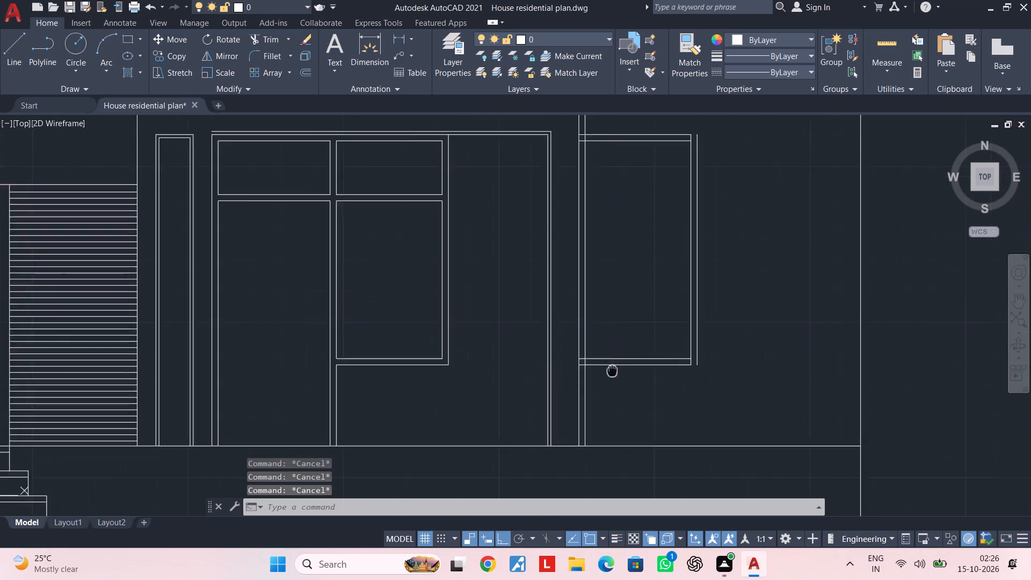
pyautogui.moveTo(612, 371); pyautogui.dragTo(602, 367, button='middle')
pyautogui.scroll(1, 525, 360)
pyautogui.moveTo(652, 364); pyautogui.dragTo(532, 361, button='middle')
pyautogui.write('tr')
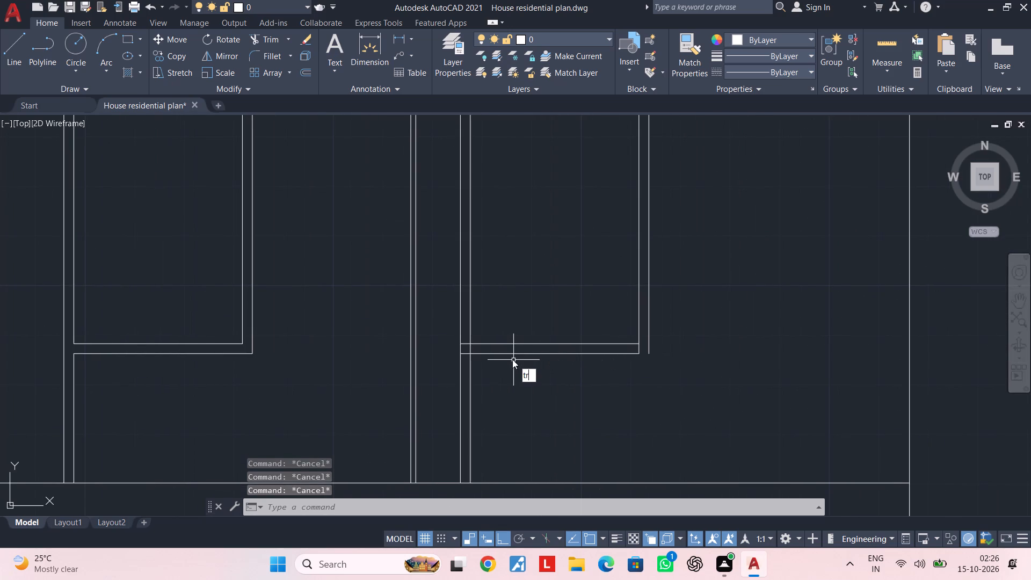
pyautogui.press('space')
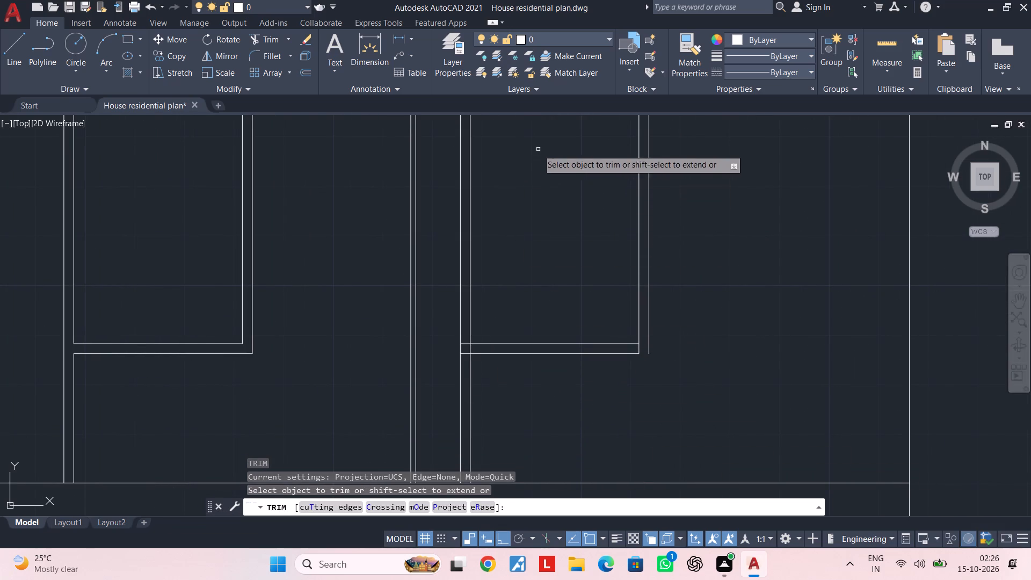
pyautogui.click(470, 407)
pyautogui.scroll(3, 477, 335)
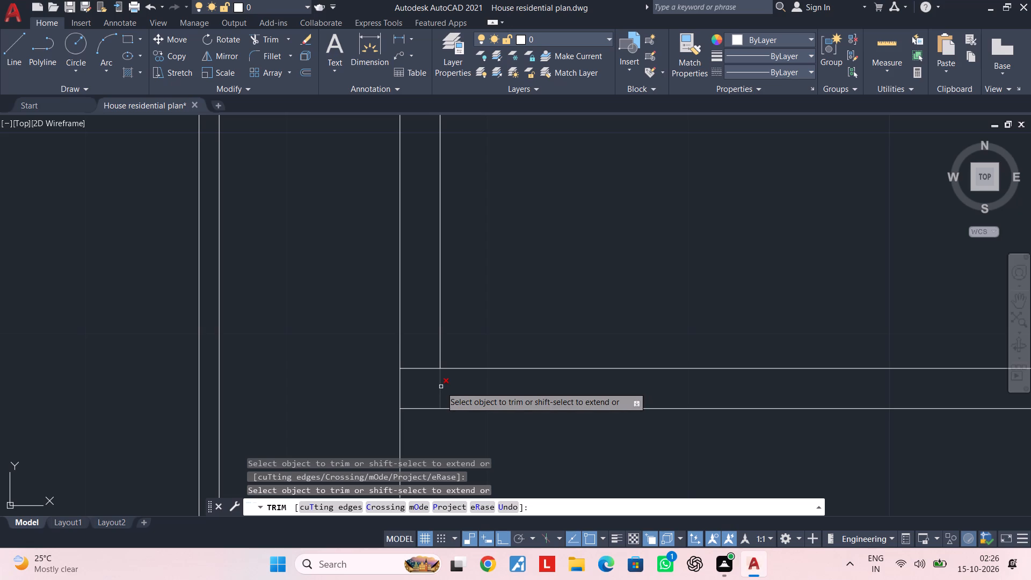
pyautogui.click(441, 387)
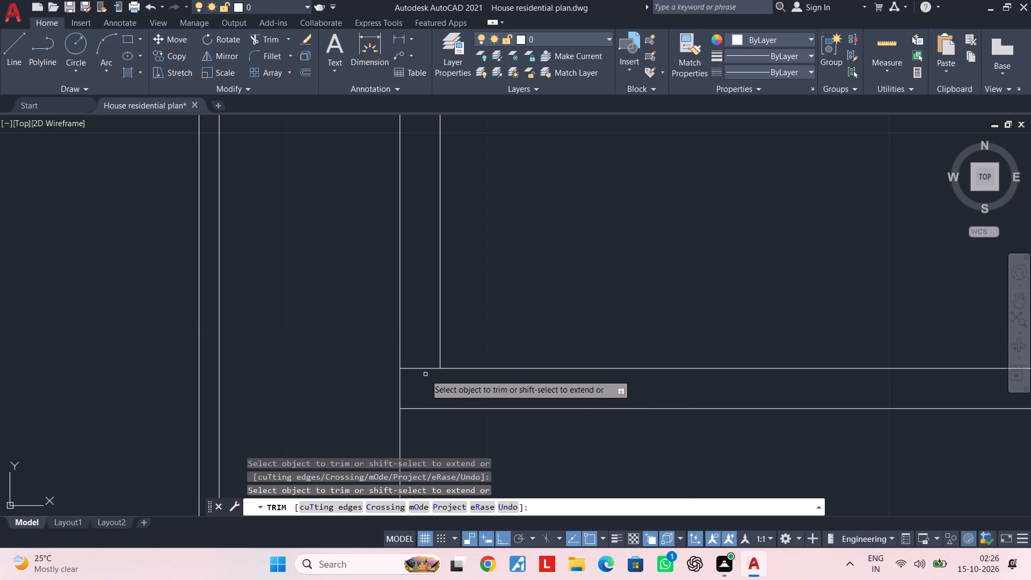
pyautogui.click(424, 368)
pyautogui.scroll(-3, 461, 405)
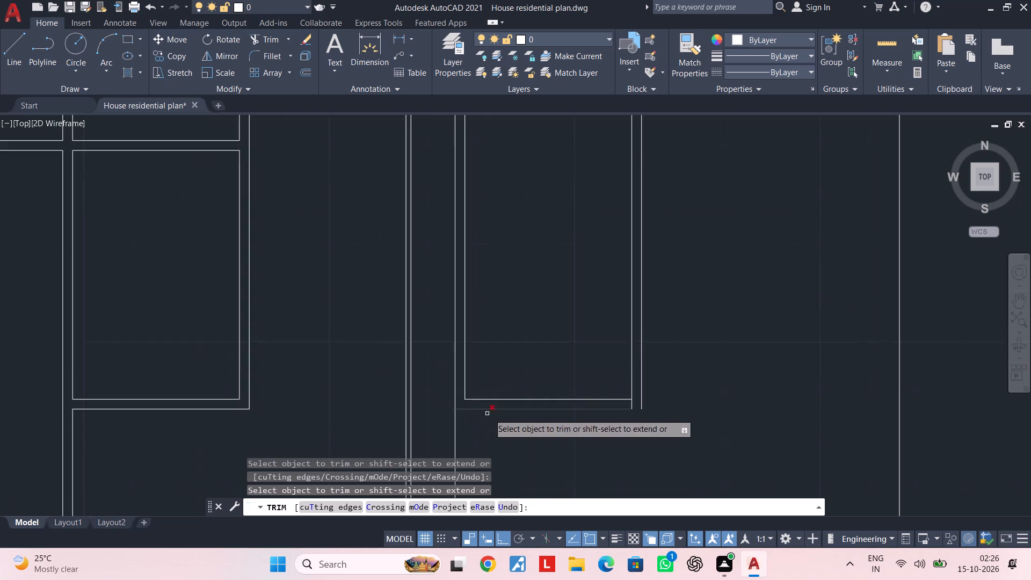
pyautogui.scroll(-1, 491, 414)
pyautogui.scroll(4, 600, 414)
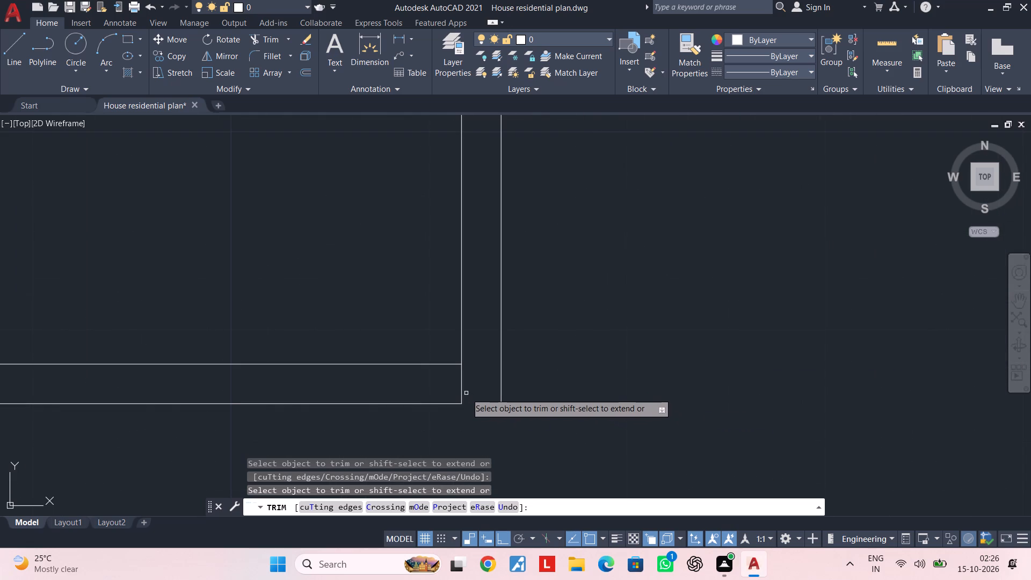
pyautogui.scroll(-4, 474, 397)
pyautogui.moveTo(521, 412); pyautogui.dragTo(533, 409, button='middle')
pyautogui.press('Escape')
pyautogui.press('Escape')
pyautogui.press('Escape')
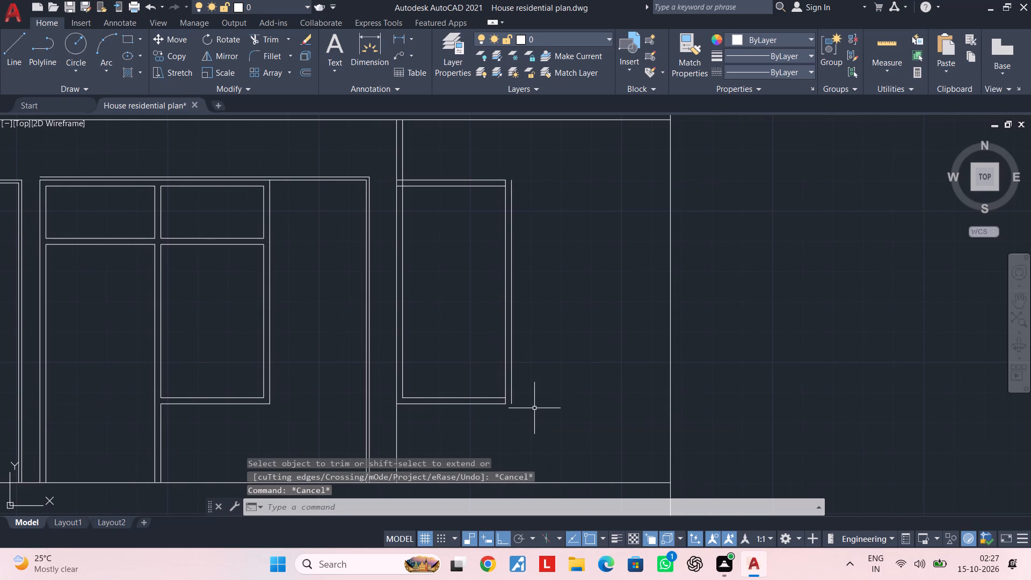
# Extend the right-hand window's outer bottom line and both top lines to the outer right vertical.
pyautogui.write('ex')
pyautogui.press('space')
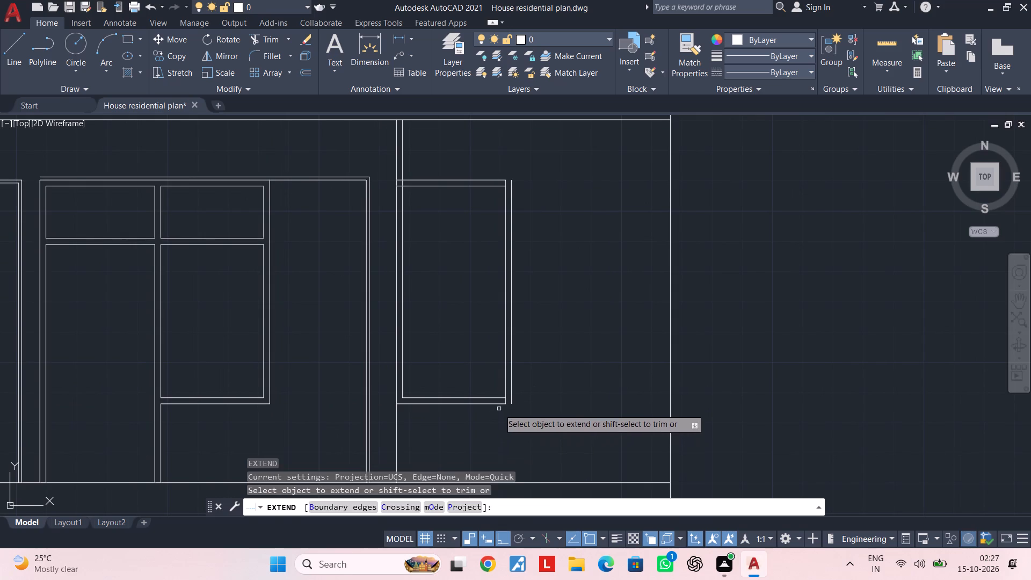
pyautogui.moveTo(499, 411); pyautogui.dragTo(496, 398)
pyautogui.click(490, 361)
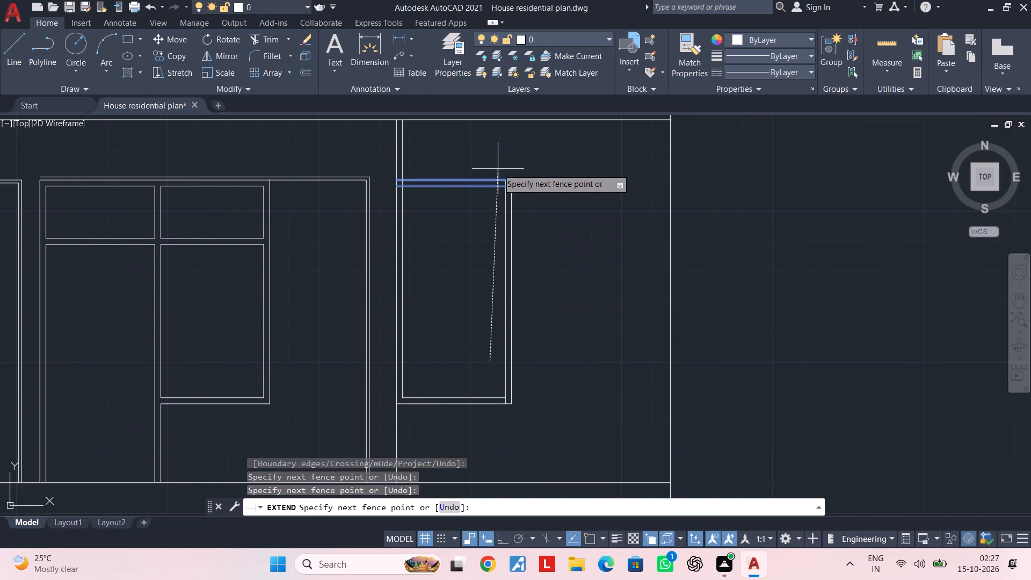
pyautogui.click(492, 164)
pyautogui.press('Escape')
pyautogui.press('Escape')
pyautogui.press('Escape')
pyautogui.press('Escape')
# Trim the overlapping inner segments at the right-hand window frame's lower-right and upper-right corners.
pyautogui.write('tr')
pyautogui.press('space')
pyautogui.scroll(3, 500, 410)
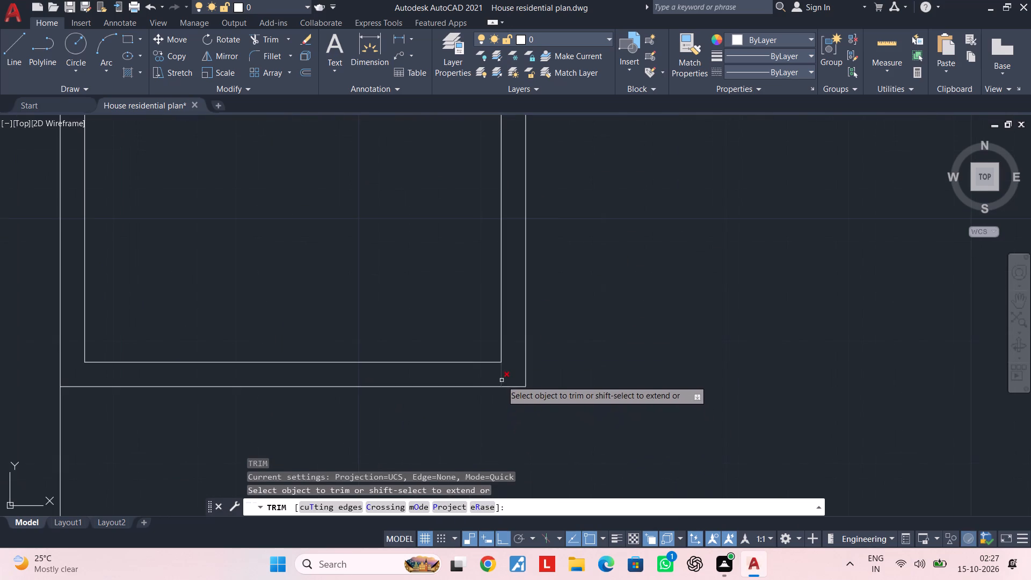
pyautogui.click(502, 380)
pyautogui.scroll(-4, 458, 363)
pyautogui.moveTo(434, 331); pyautogui.dragTo(464, 437, button='middle')
pyautogui.scroll(3, 491, 347)
pyautogui.scroll(2, 473, 281)
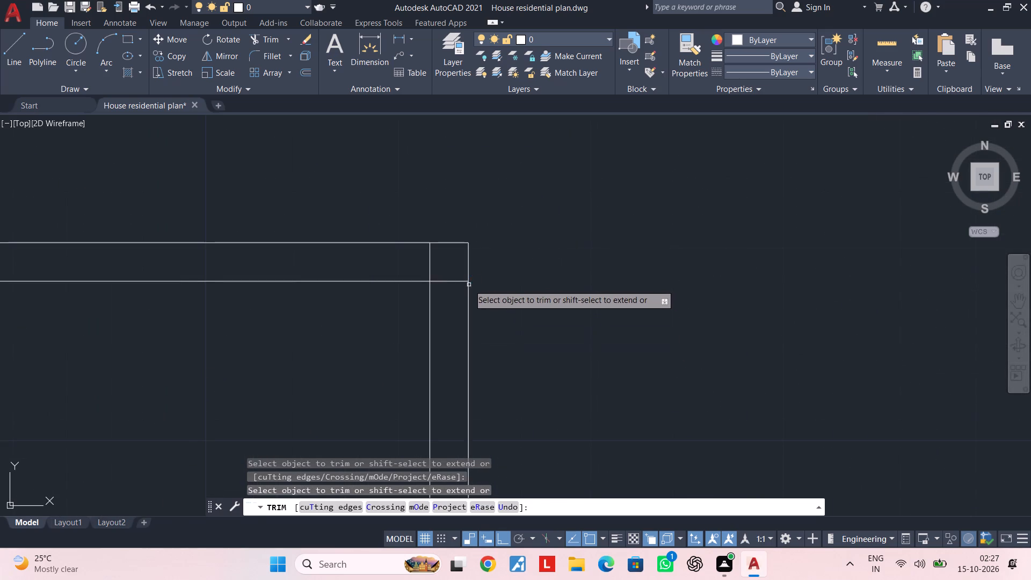
pyautogui.click(460, 281)
pyautogui.click(432, 267)
# Trim the overlapping segments at the window frame's upper-left corner and the offset vertical above the frame.
pyautogui.scroll(-1, 294, 328)
pyautogui.moveTo(298, 328); pyautogui.dragTo(448, 302, button='middle')
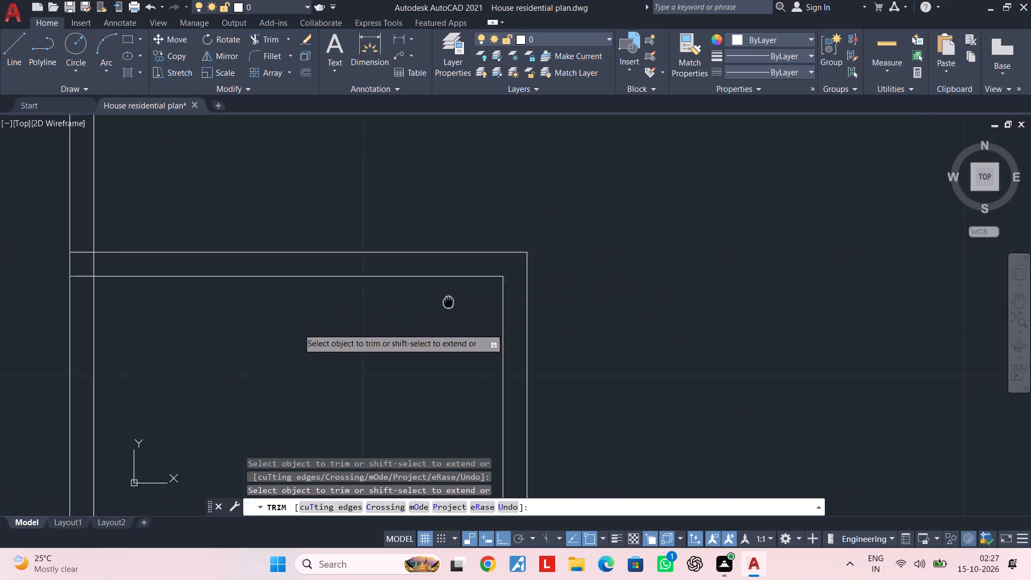
pyautogui.moveTo(448, 302); pyautogui.dragTo(761, 285, button='middle')
pyautogui.scroll(2, 454, 248)
pyautogui.click(402, 238)
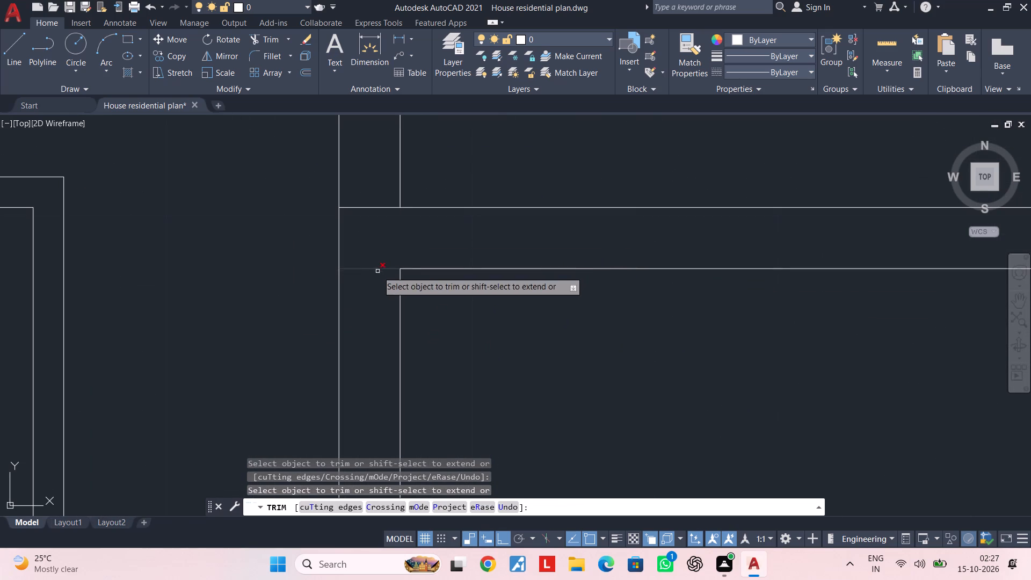
pyautogui.click(375, 269)
pyautogui.scroll(-3, 375, 269)
pyautogui.moveTo(375, 269); pyautogui.dragTo(382, 285, button='middle')
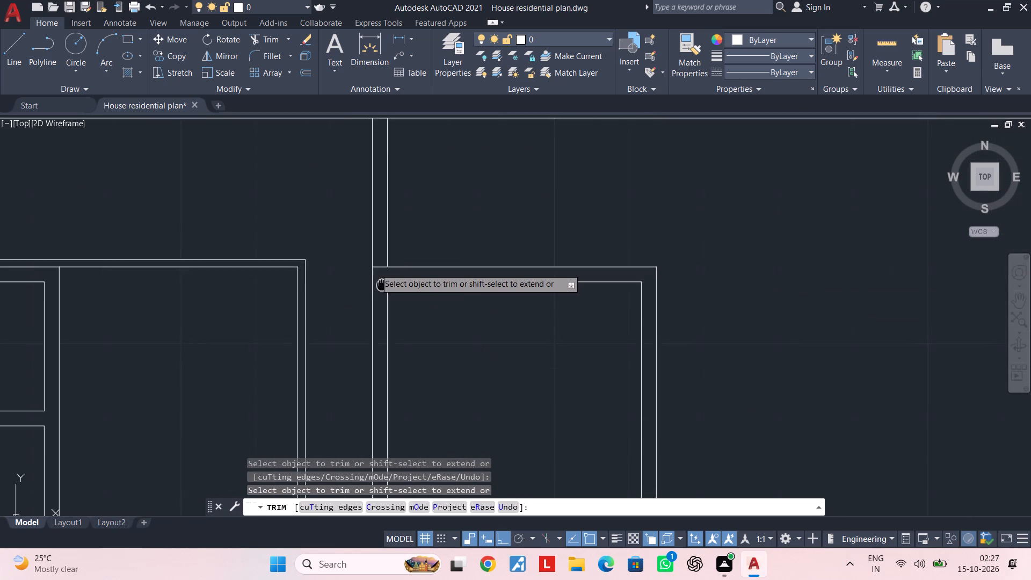
pyautogui.moveTo(382, 285); pyautogui.dragTo(389, 412, button='middle')
pyautogui.click(395, 362)
pyautogui.press('Escape')
pyautogui.scroll(-3, 488, 428)
pyautogui.moveTo(490, 425); pyautogui.dragTo(464, 311, button='middle')
pyautogui.press('Escape')
pyautogui.scroll(1, 461, 339)
pyautogui.moveTo(468, 330); pyautogui.dragTo(467, 251, button='middle')
pyautogui.press('Escape')
pyautogui.press('Escape')
pyautogui.press('Escape')
pyautogui.press('Escape')
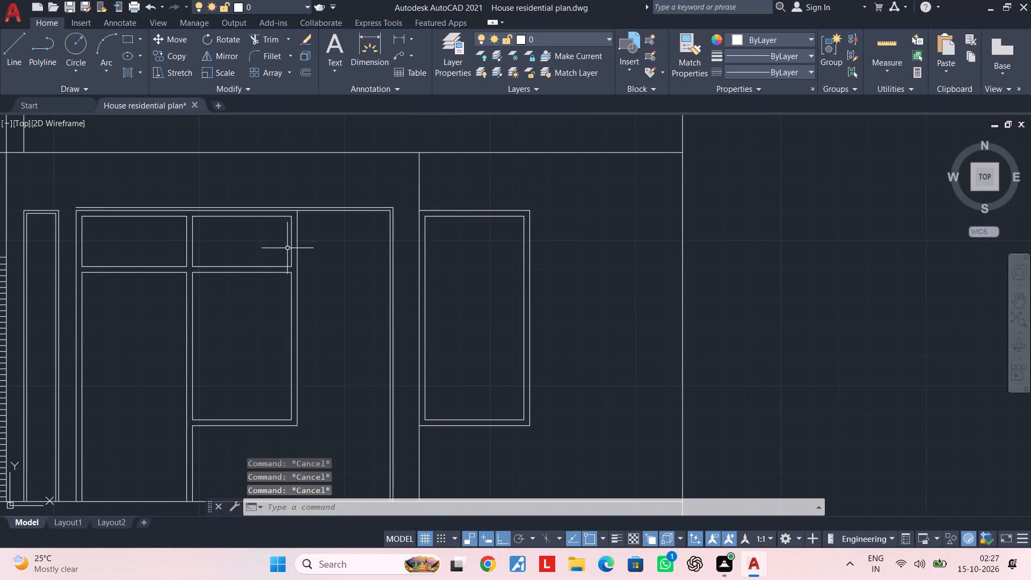
# Measure the height of the neighbouring window's upper right pane with a linear dimension, without placing it.
pyautogui.click(402, 38)
pyautogui.scroll(3, 273, 276)
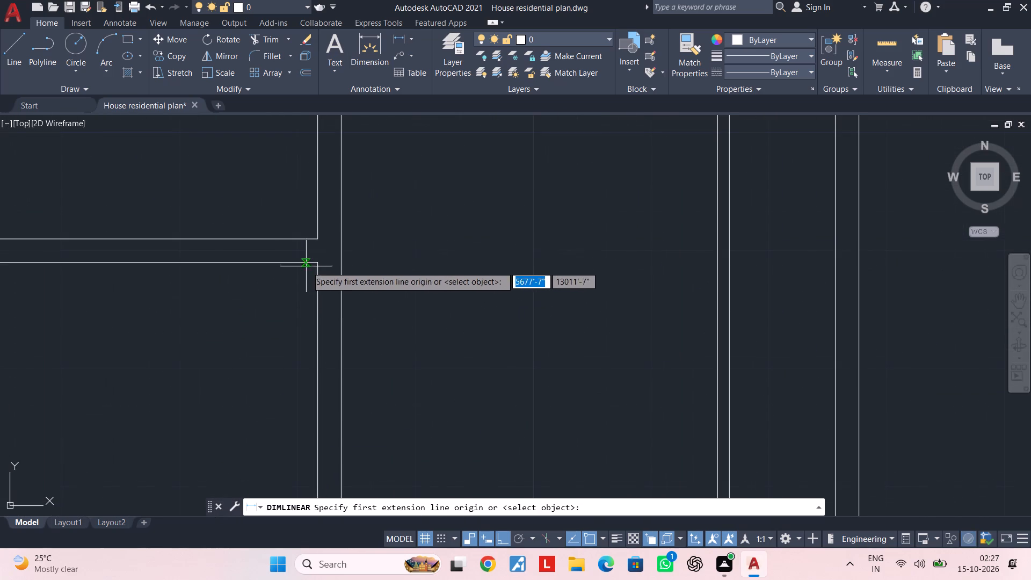
pyautogui.click(316, 240)
pyautogui.scroll(-2, 307, 199)
pyautogui.moveTo(310, 204); pyautogui.dragTo(319, 332, button='middle')
pyautogui.scroll(2, 326, 288)
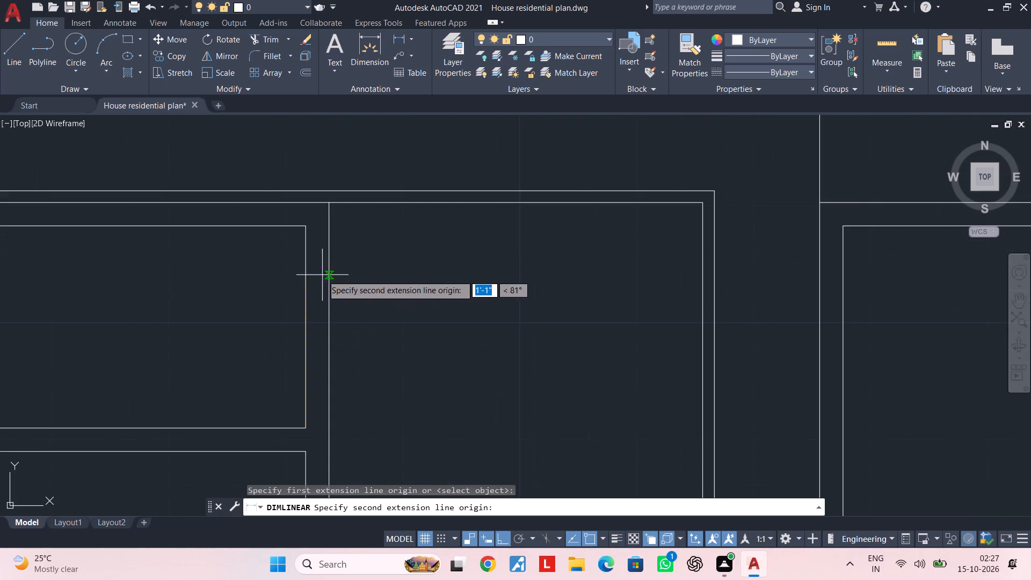
pyautogui.click(303, 224)
pyautogui.press('Escape')
# Offset the right-hand window's inner top frame line 1'-5" downward.
pyautogui.scroll(-3, 321, 259)
pyautogui.moveTo(601, 295); pyautogui.dragTo(558, 289, button='middle')
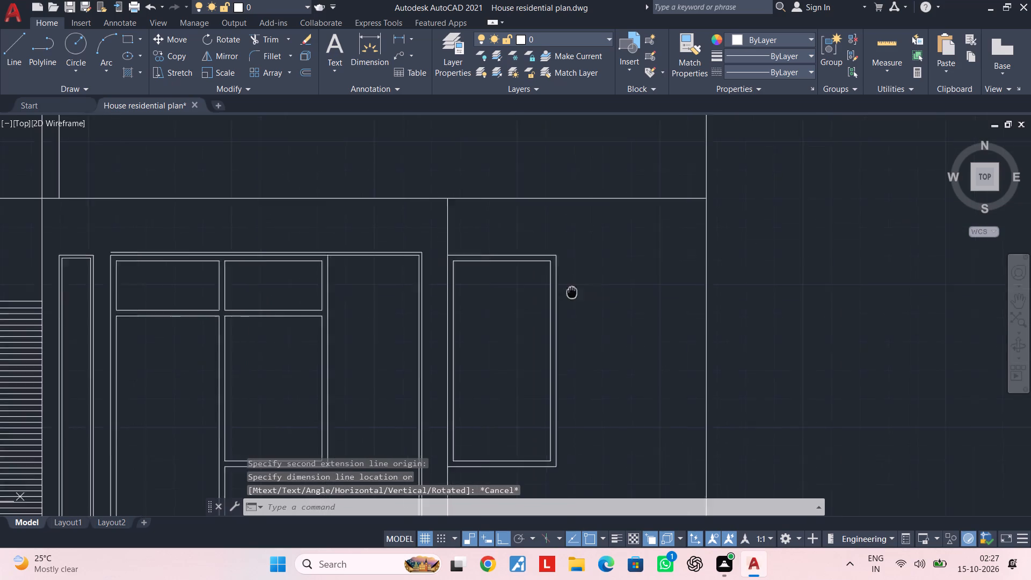
pyautogui.moveTo(558, 289); pyautogui.dragTo(404, 279, button='middle')
pyautogui.moveTo(338, 271); pyautogui.dragTo(368, 258, button='middle')
pyautogui.press('Escape')
pyautogui.press('Escape')
pyautogui.press('Escape')
pyautogui.write('of')
pyautogui.press('space')
pyautogui.write("1'")
pyautogui.press('5')
pyautogui.hotkey('shift', '"')
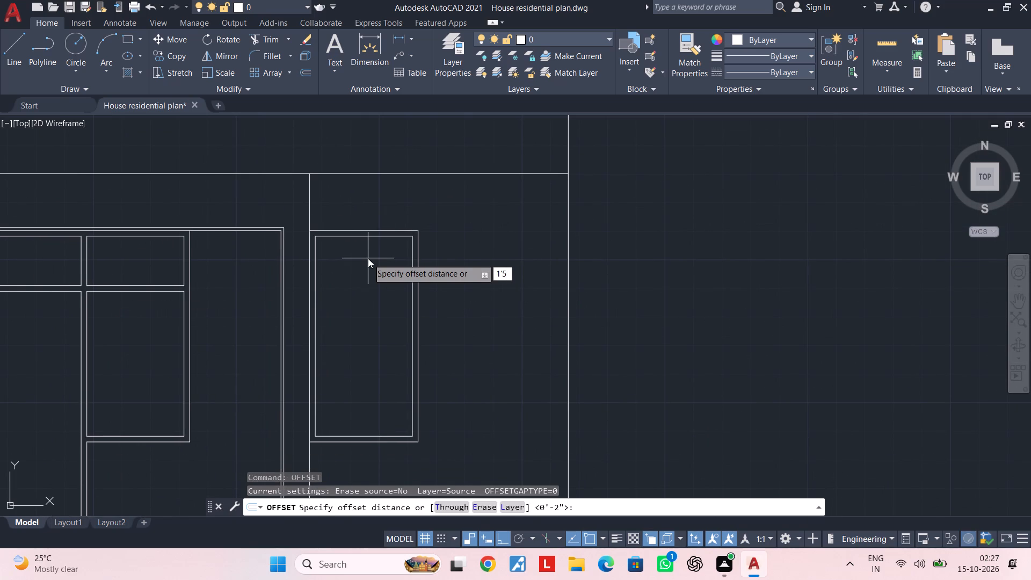
pyautogui.press('Return')
pyautogui.scroll(1, 333, 239)
pyautogui.click(342, 234)
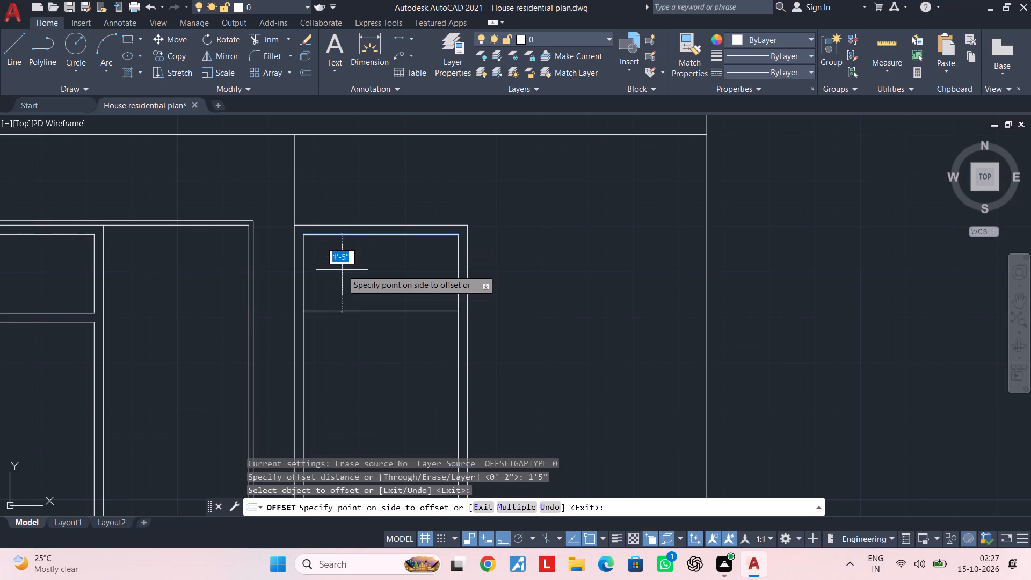
pyautogui.click(345, 296)
pyautogui.press('space')
# Offset the lower line of the right-hand window's upper pane 2" downward to form a double transom.
pyautogui.press('space')
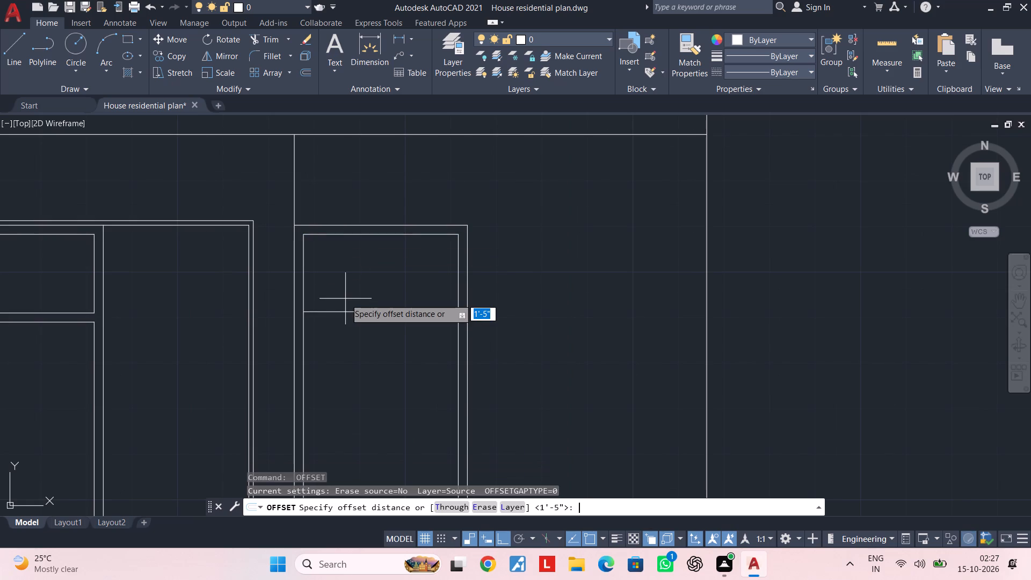
pyautogui.press('2')
pyautogui.hotkey('shift', '"')
pyautogui.press('Return')
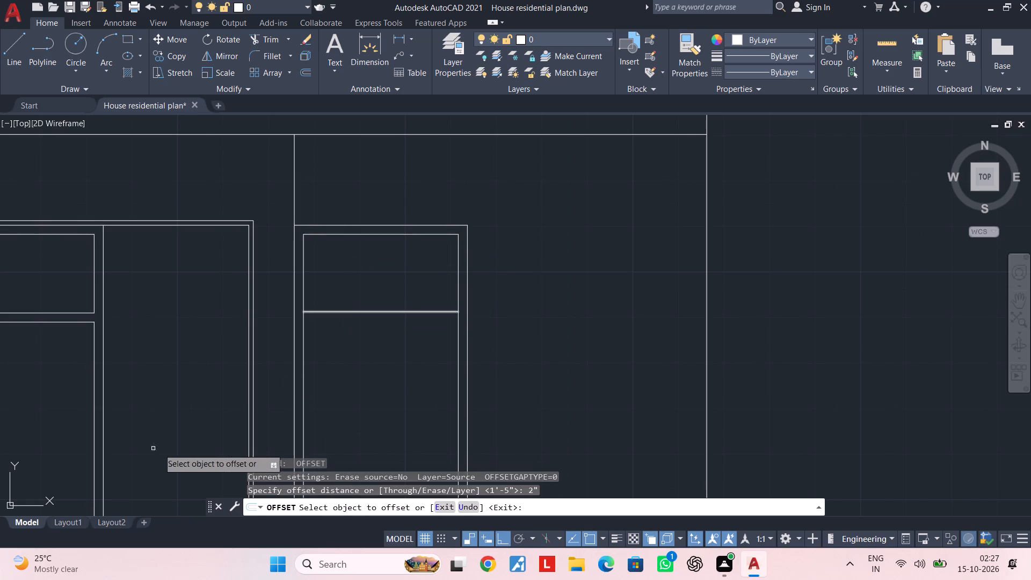
pyautogui.click(390, 310)
pyautogui.click(390, 346)
pyautogui.press('Escape')
# Draw a horizontal line about 7'-7" long above the right-hand window, from the vertical wall line to the elevation's right edge.
pyautogui.scroll(-2, 358, 373)
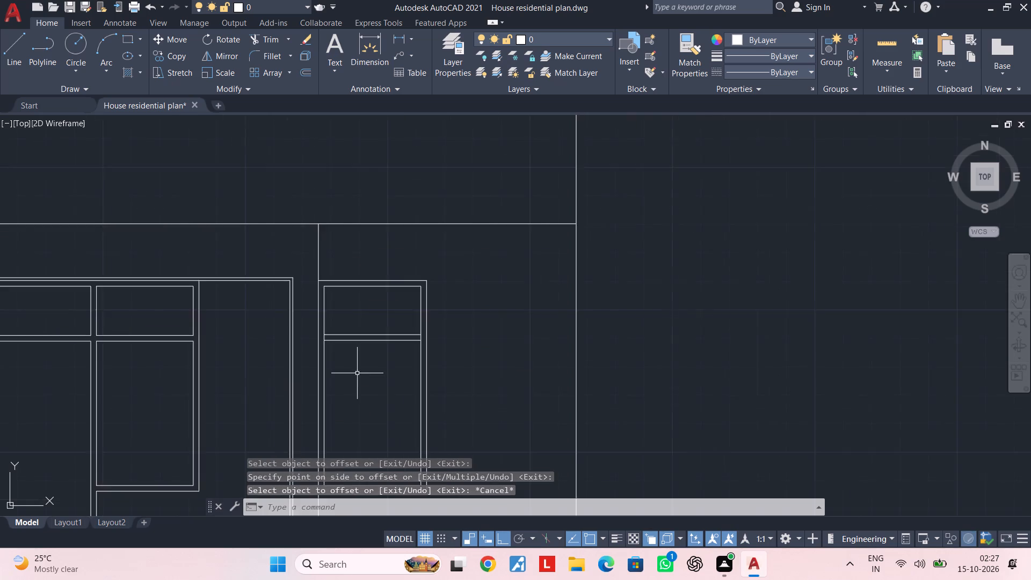
pyautogui.moveTo(357, 373); pyautogui.dragTo(548, 323, button='middle')
pyautogui.moveTo(506, 337); pyautogui.dragTo(586, 318, button='middle')
pyautogui.press('Escape')
pyautogui.press('Escape')
pyautogui.press('Escape')
pyautogui.moveTo(623, 319); pyautogui.dragTo(541, 337, button='middle')
pyautogui.moveTo(541, 336); pyautogui.dragTo(555, 384, button='middle')
pyautogui.moveTo(531, 379); pyautogui.dragTo(587, 382, button='middle')
pyautogui.press('Escape')
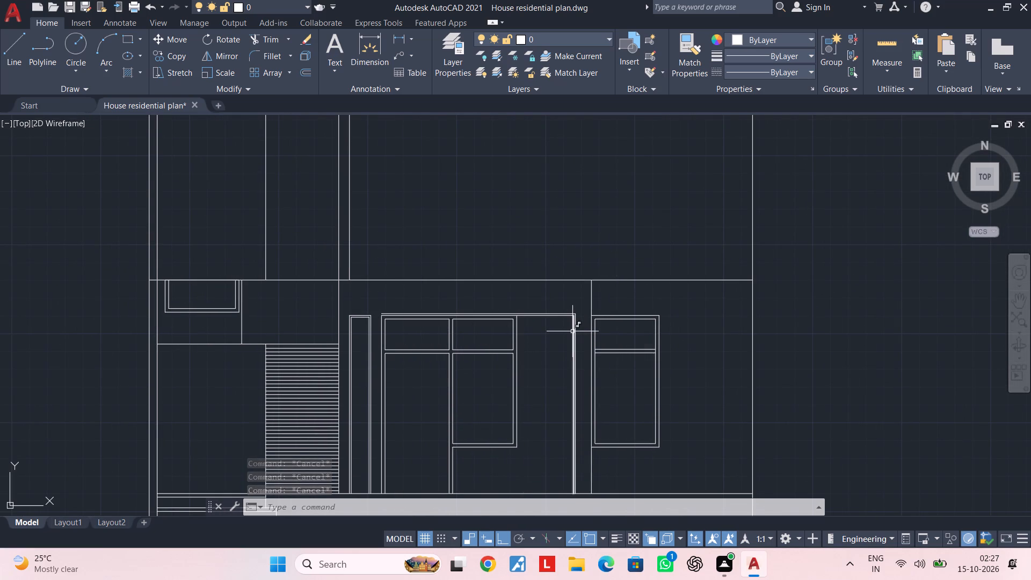
pyautogui.scroll(1, 572, 331)
pyautogui.moveTo(574, 331); pyautogui.dragTo(546, 351, button='middle')
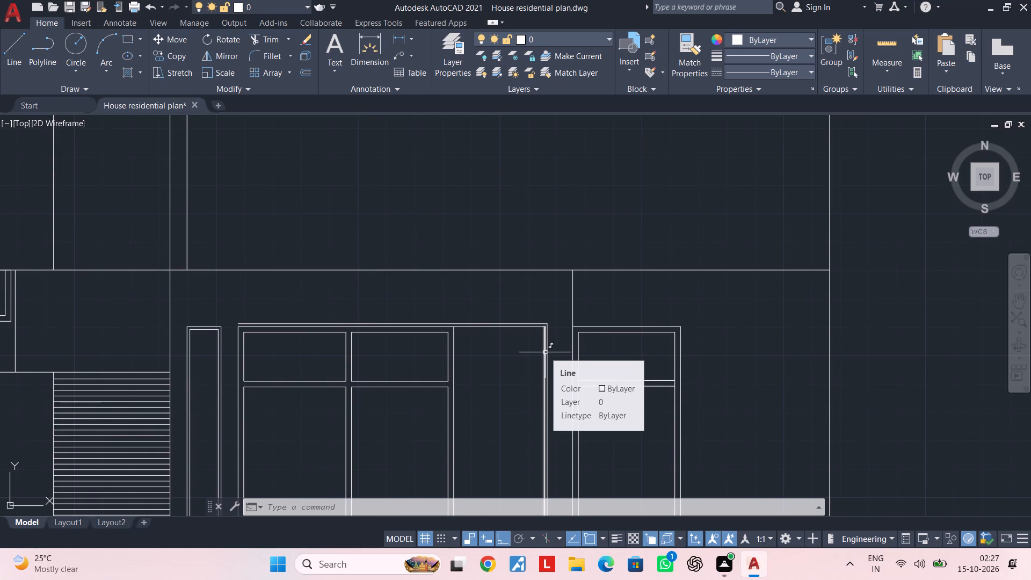
pyautogui.moveTo(545, 352); pyautogui.dragTo(527, 369, button='middle')
pyautogui.press('Escape')
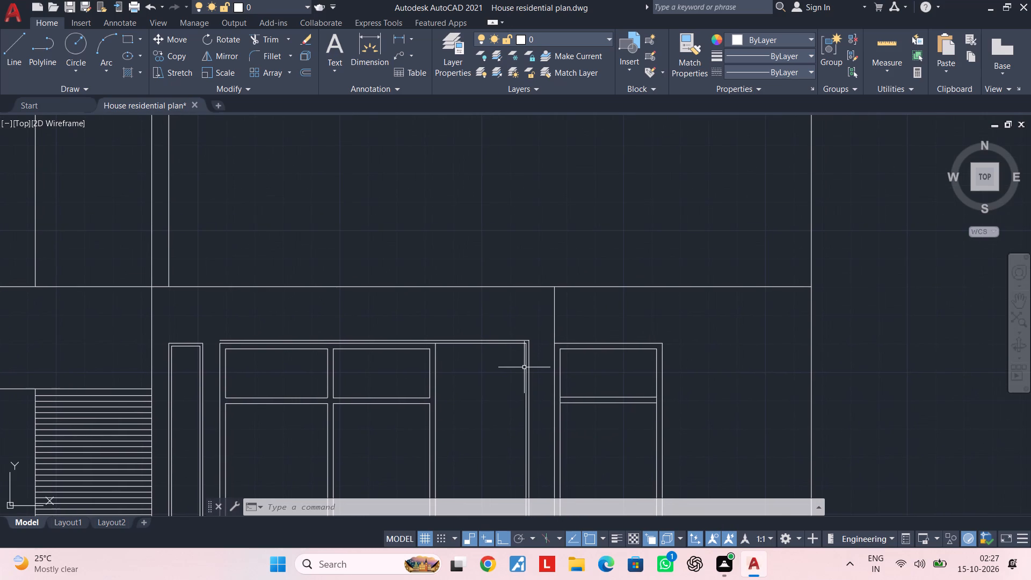
pyautogui.write('l')
pyautogui.press('space')
pyautogui.scroll(1, 548, 302)
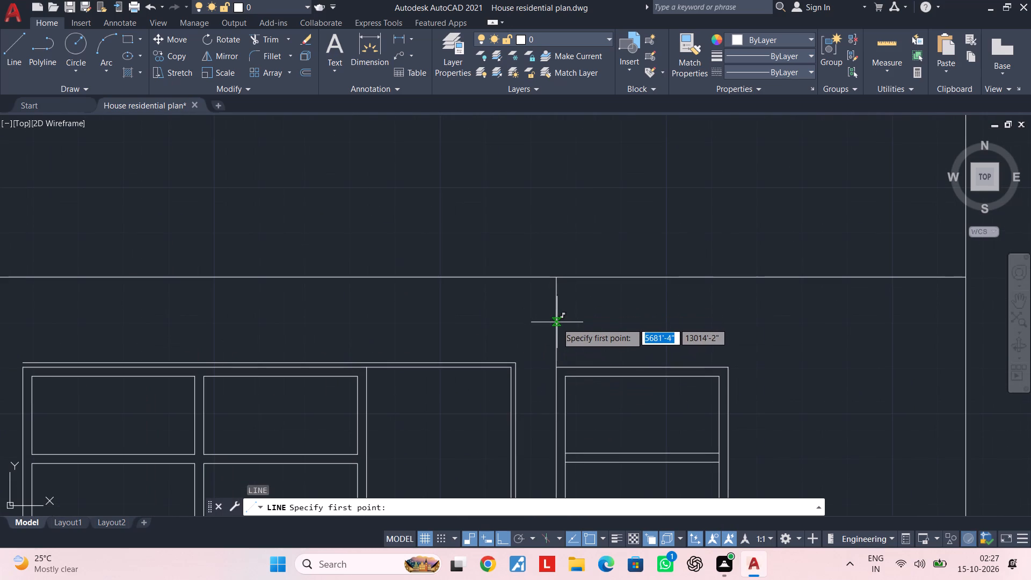
pyautogui.click(557, 323)
pyautogui.click(967, 325)
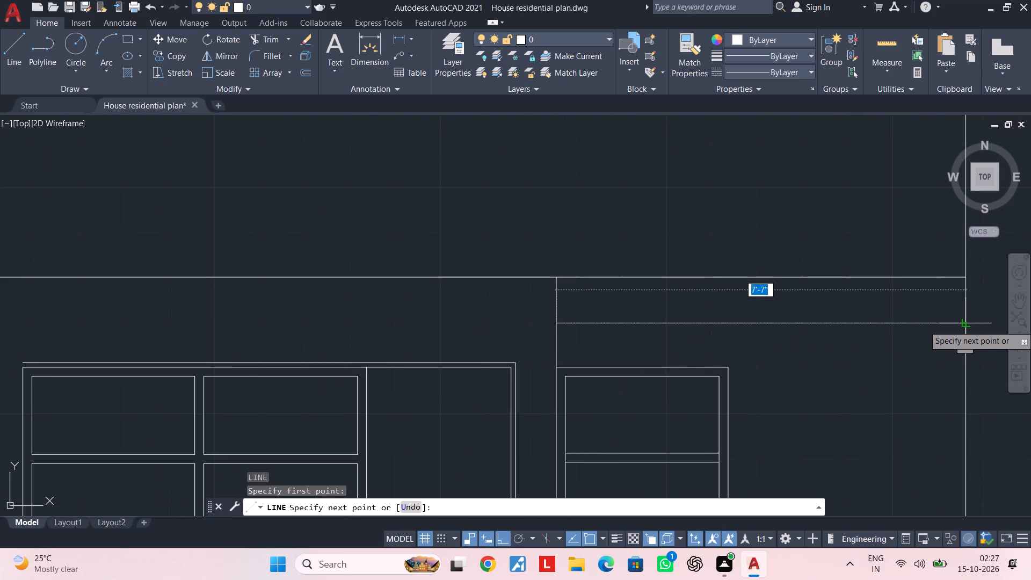
pyautogui.press('Escape')
# With ortho off, draw an open door leaf: a diagonal about 2'-1" from the door opening's upper-left corner, then a vertical about 5'-10" to the floor line.
pyautogui.scroll(-2, 369, 342)
pyautogui.moveTo(400, 349); pyautogui.dragTo(509, 348, button='middle')
pyautogui.scroll(-3, 415, 357)
pyautogui.moveTo(424, 353); pyautogui.dragTo(484, 315, button='middle')
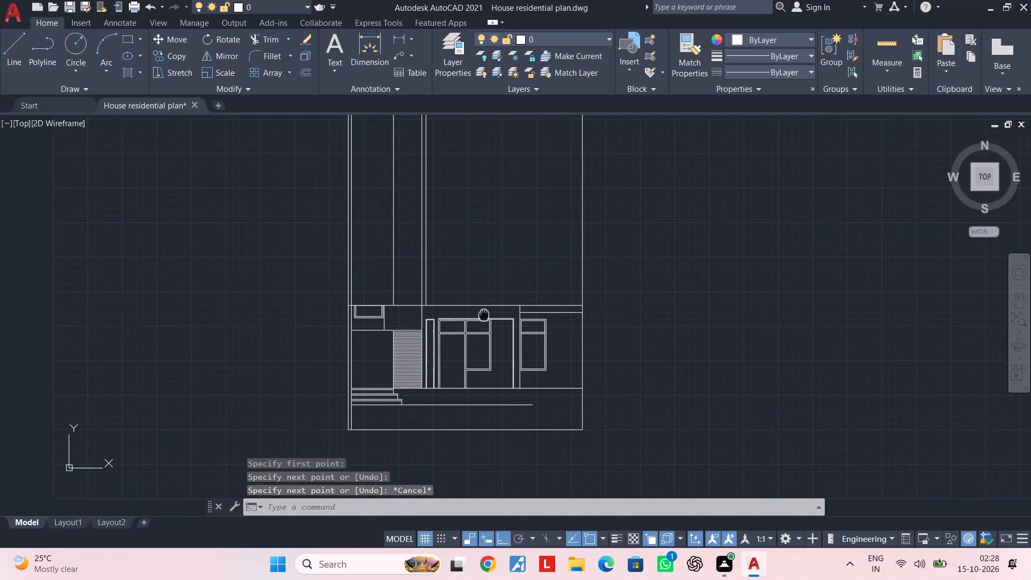
pyautogui.moveTo(484, 315); pyautogui.dragTo(484, 314, button='middle')
pyautogui.press('Escape')
pyautogui.moveTo(406, 332); pyautogui.dragTo(467, 316, button='middle')
pyautogui.scroll(2, 497, 329)
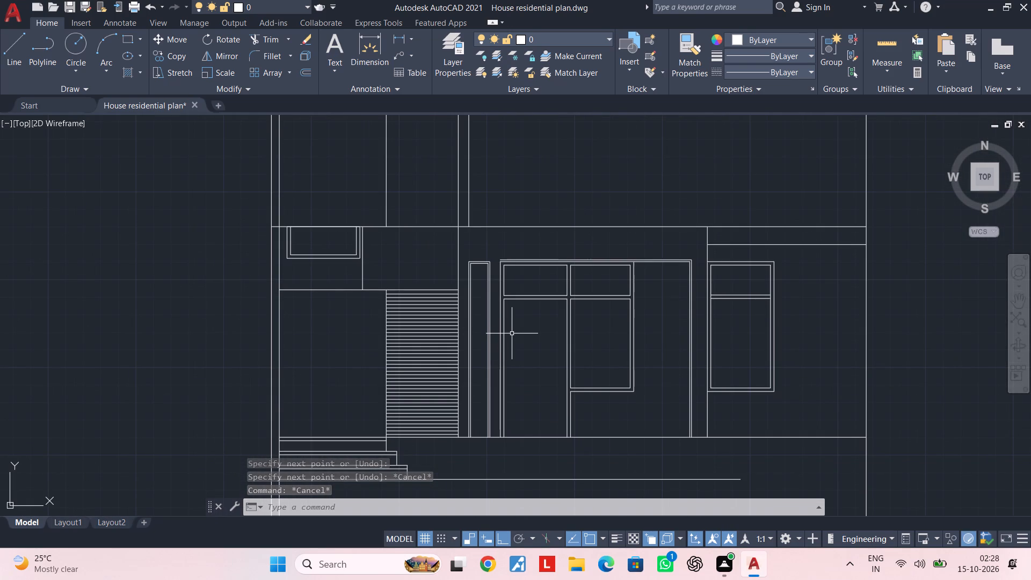
pyautogui.press('Escape')
pyautogui.press('Escape')
pyautogui.scroll(3, 522, 324)
pyautogui.moveTo(542, 329); pyautogui.dragTo(443, 252, button='middle')
pyautogui.scroll(-1, 448, 265)
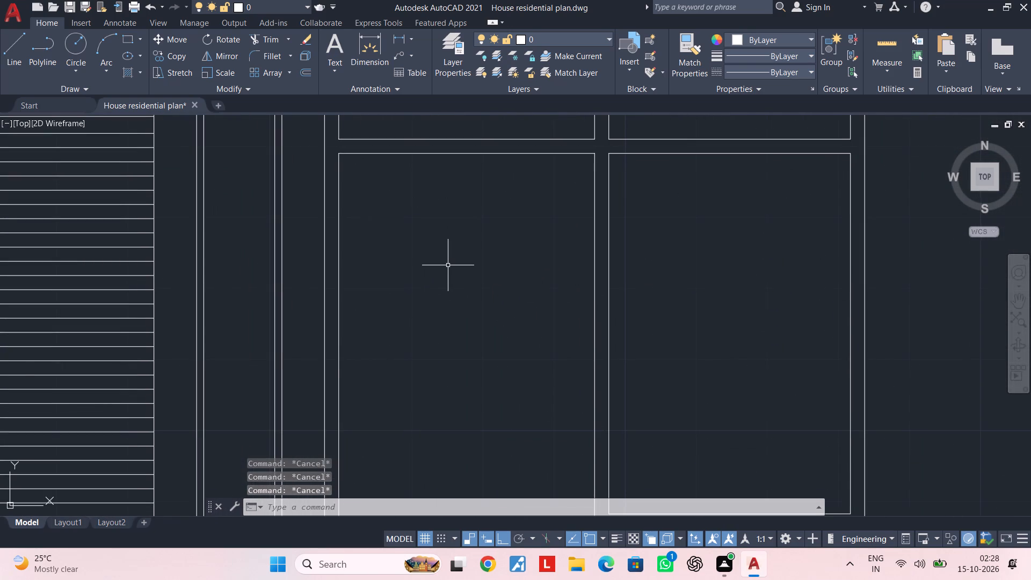
pyautogui.write('l')
pyautogui.press('space')
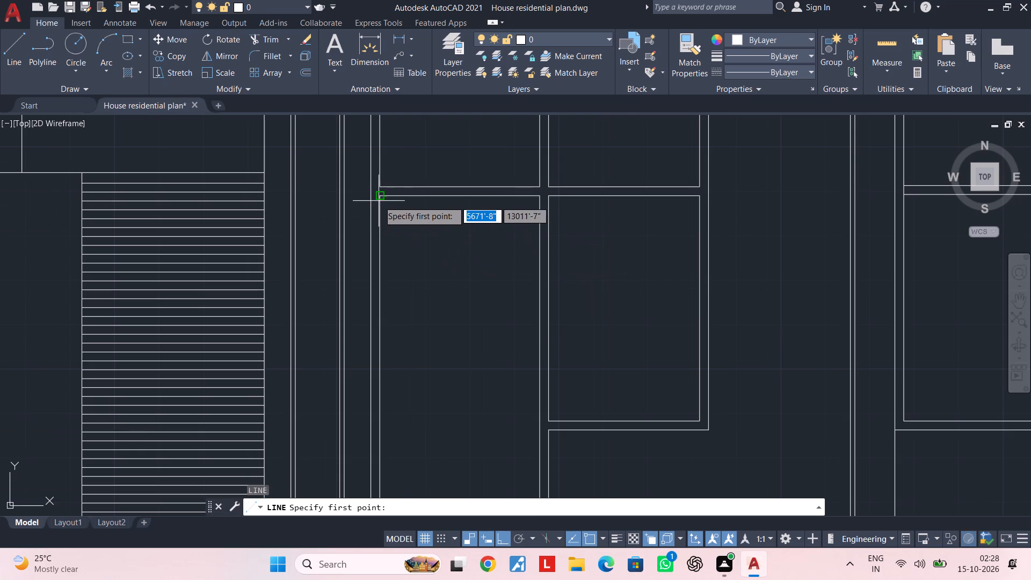
pyautogui.click(381, 199)
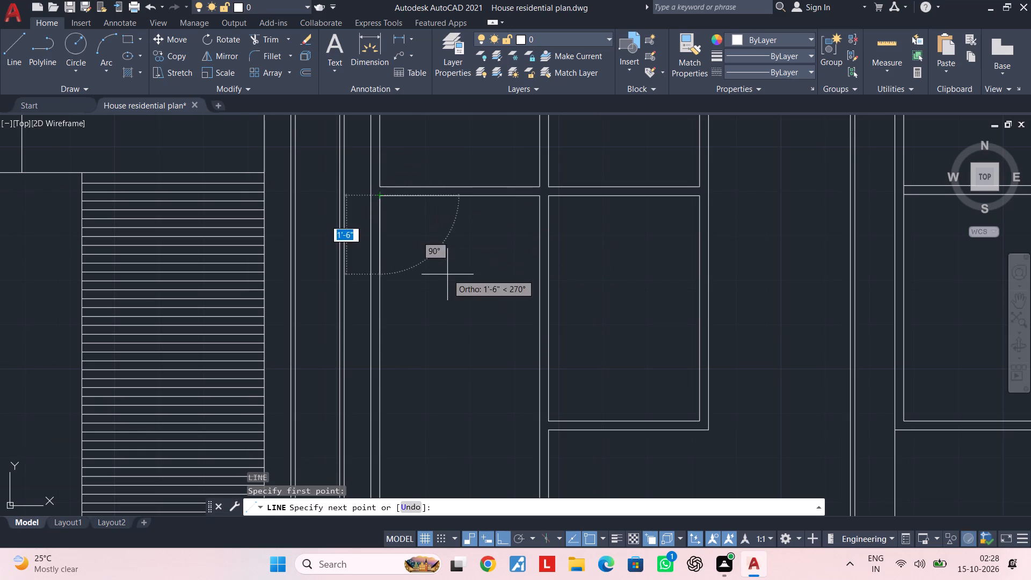
pyautogui.click(501, 537)
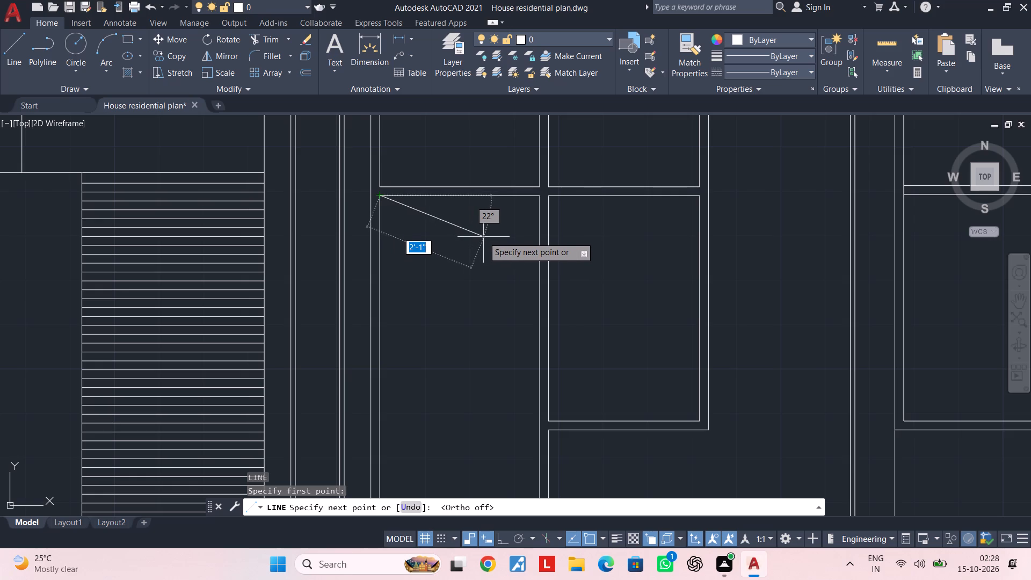
pyautogui.click(483, 237)
pyautogui.moveTo(487, 360); pyautogui.dragTo(486, 357, button='middle')
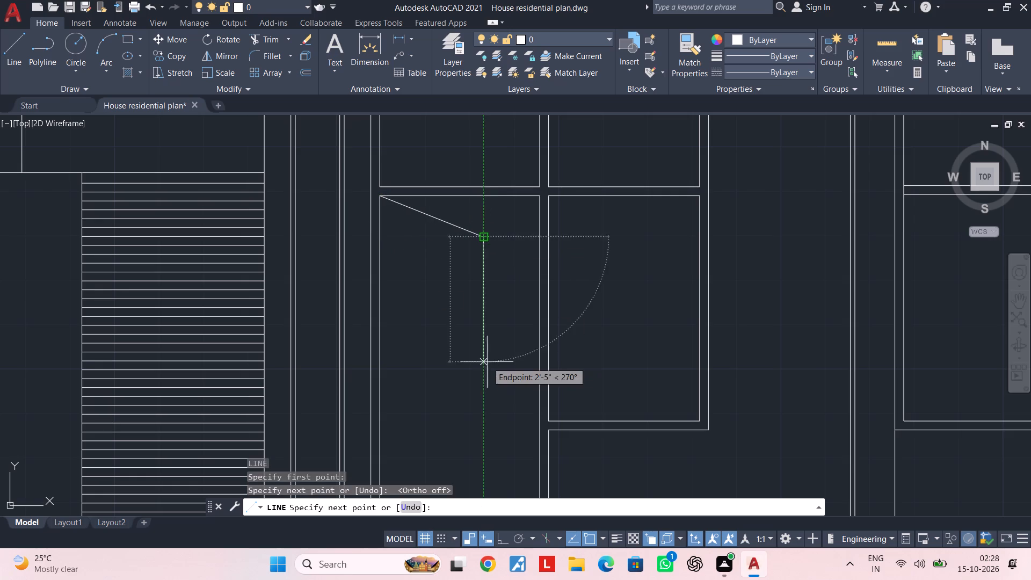
pyautogui.moveTo(486, 357); pyautogui.dragTo(485, 253, button='middle')
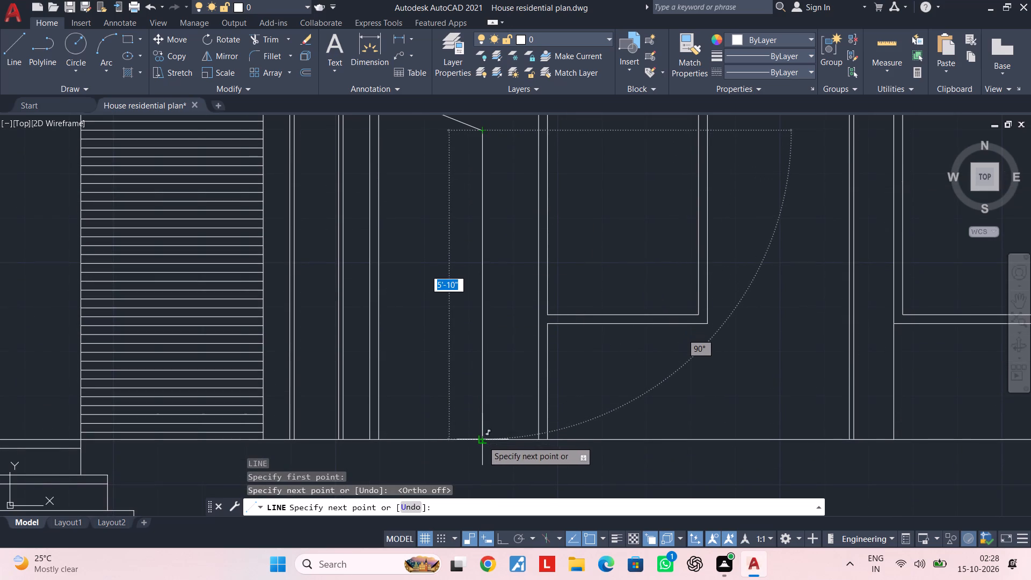
pyautogui.click(483, 441)
pyautogui.press('Escape')
pyautogui.press('Escape')
# Draw a vertical centre line through the lower window pane beside the door, from its top edge to its bottom edge.
pyautogui.scroll(-1, 478, 259)
pyautogui.moveTo(482, 276); pyautogui.dragTo(483, 354, button='middle')
pyautogui.press('Escape')
pyautogui.press('Escape')
pyautogui.press('Escape')
pyautogui.press('Escape')
pyautogui.press('Escape')
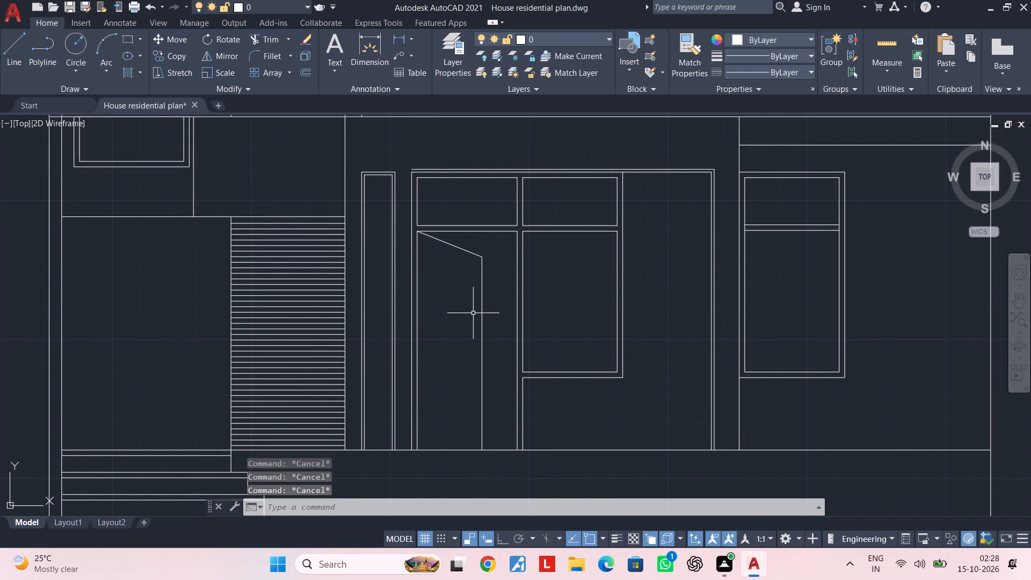
pyautogui.scroll(2, 473, 309)
pyautogui.scroll(-2, 473, 309)
pyautogui.moveTo(473, 309); pyautogui.dragTo(459, 336, button='middle')
pyautogui.moveTo(538, 291); pyautogui.dragTo(531, 300, button='middle')
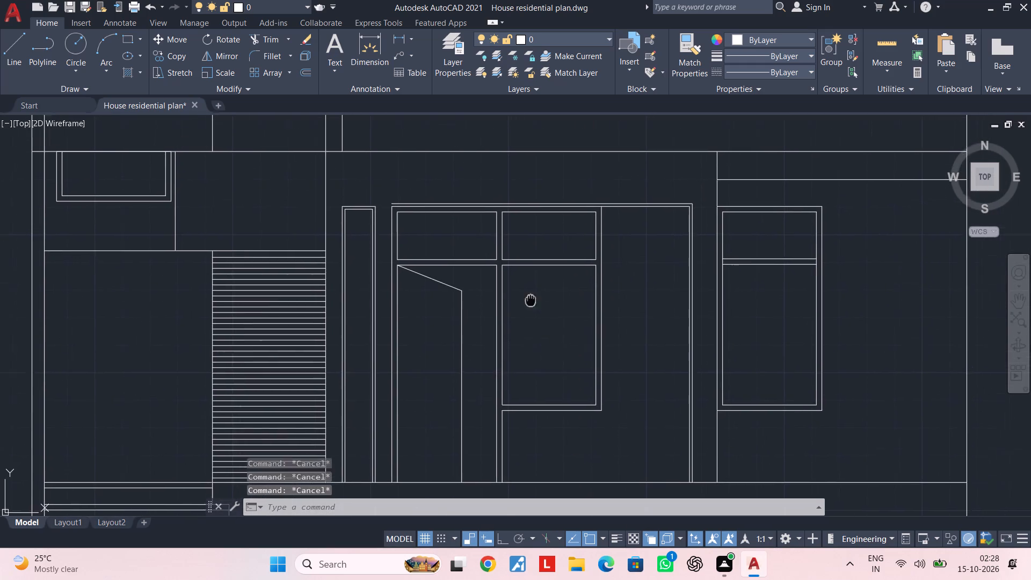
pyautogui.moveTo(531, 300); pyautogui.dragTo(502, 321, button='middle')
pyautogui.scroll(2, 501, 314)
pyautogui.moveTo(503, 314); pyautogui.dragTo(441, 316, button='middle')
pyautogui.press('space')
pyautogui.moveTo(466, 299); pyautogui.dragTo(459, 256, button='middle')
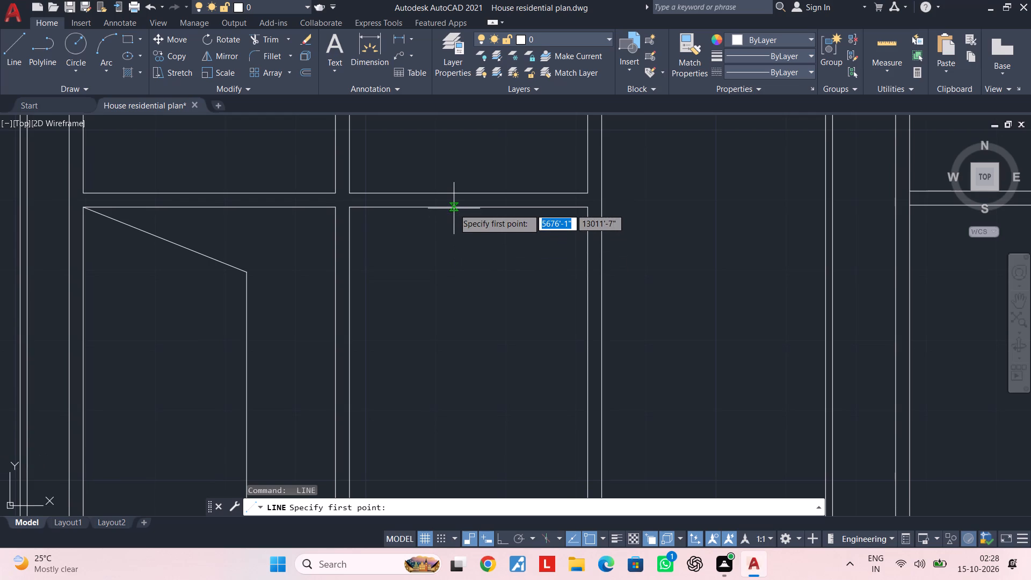
pyautogui.click(467, 208)
pyautogui.moveTo(480, 335); pyautogui.dragTo(472, 248, button='middle')
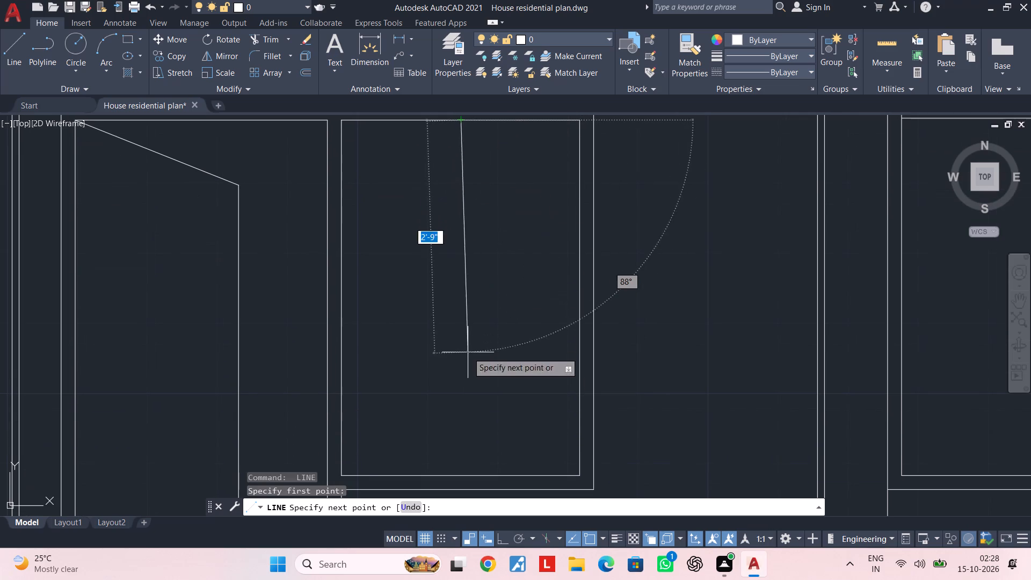
pyautogui.click(458, 478)
pyautogui.press('Escape')
pyautogui.press('Escape')
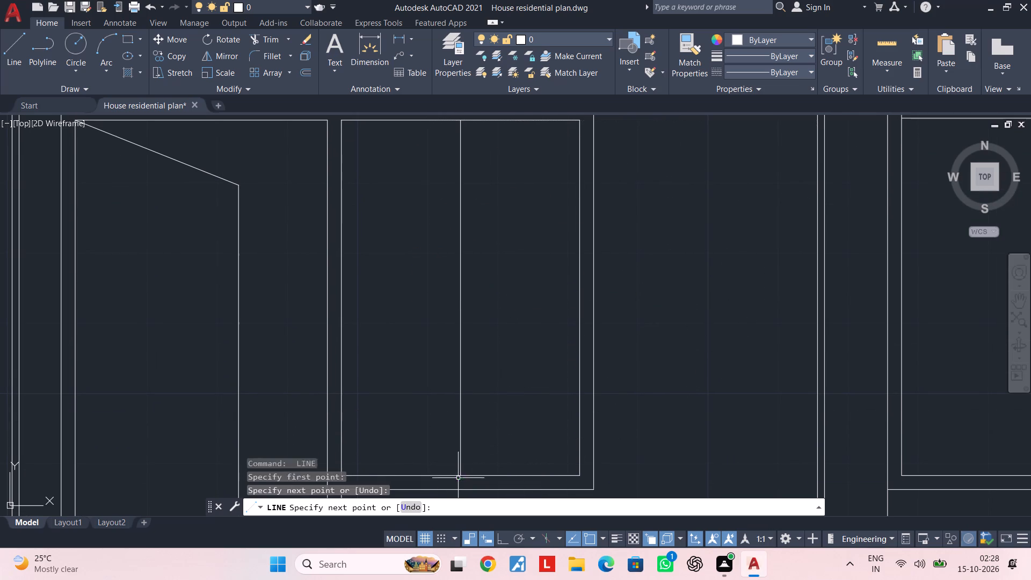
# Offset the window pane's vertical centre line 1" to each side.
pyautogui.scroll(-2, 434, 288)
pyautogui.moveTo(434, 289); pyautogui.dragTo(434, 330, button='middle')
pyautogui.scroll(1, 434, 300)
pyautogui.press('Escape')
pyautogui.press('Escape')
pyautogui.press('Escape')
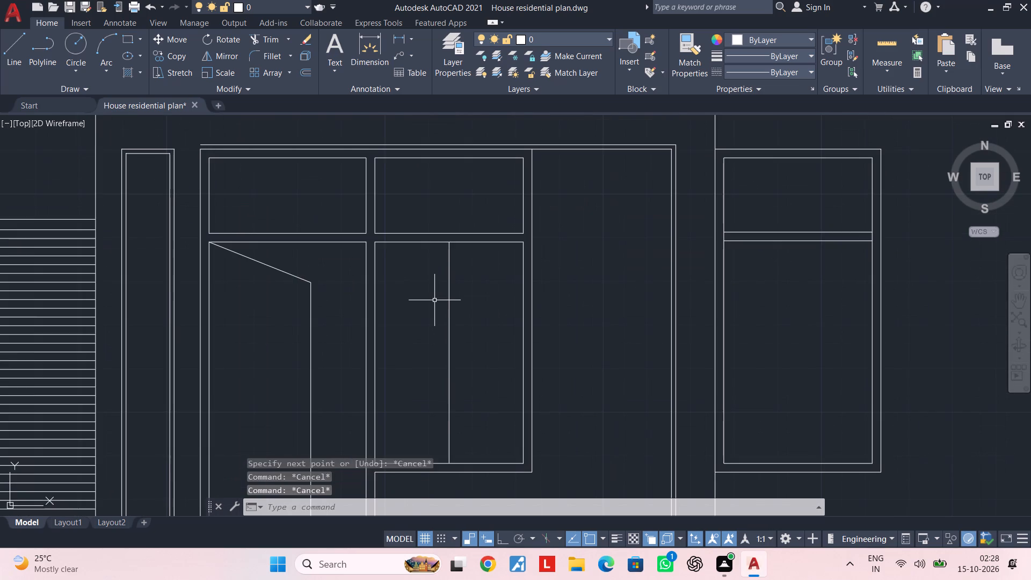
pyautogui.write('of')
pyautogui.press('space')
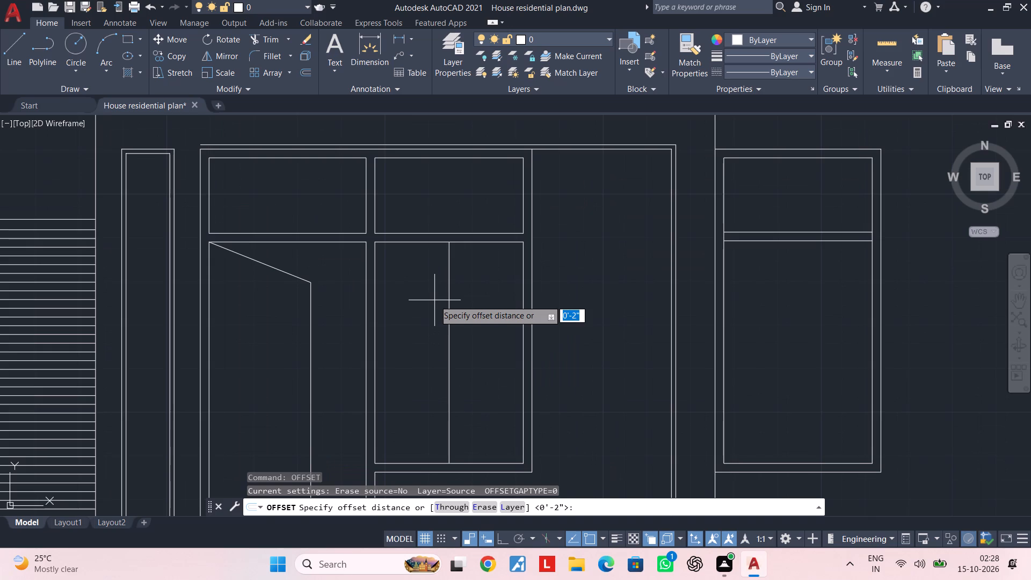
pyautogui.press('1')
pyautogui.hotkey('shift', '"')
pyautogui.press('Return')
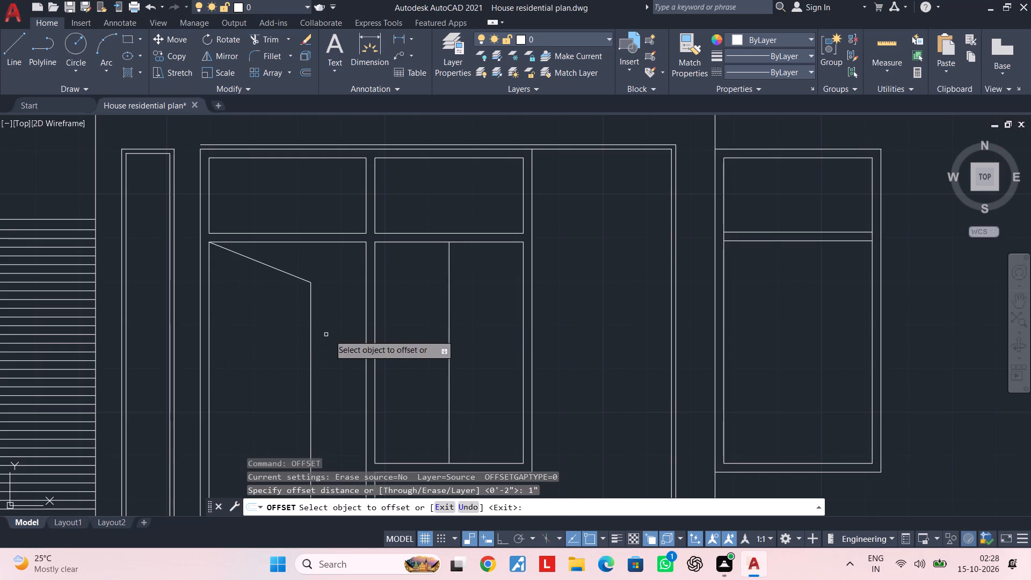
pyautogui.click(448, 305)
pyautogui.click(436, 306)
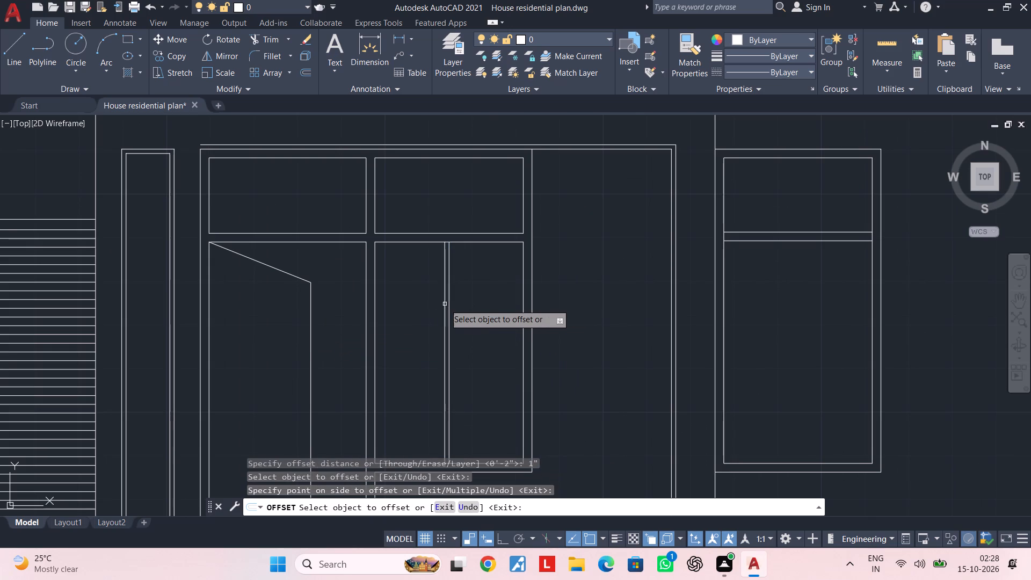
pyautogui.scroll(2, 446, 303)
pyautogui.click(447, 303)
pyautogui.click(502, 300)
pyautogui.press('Escape')
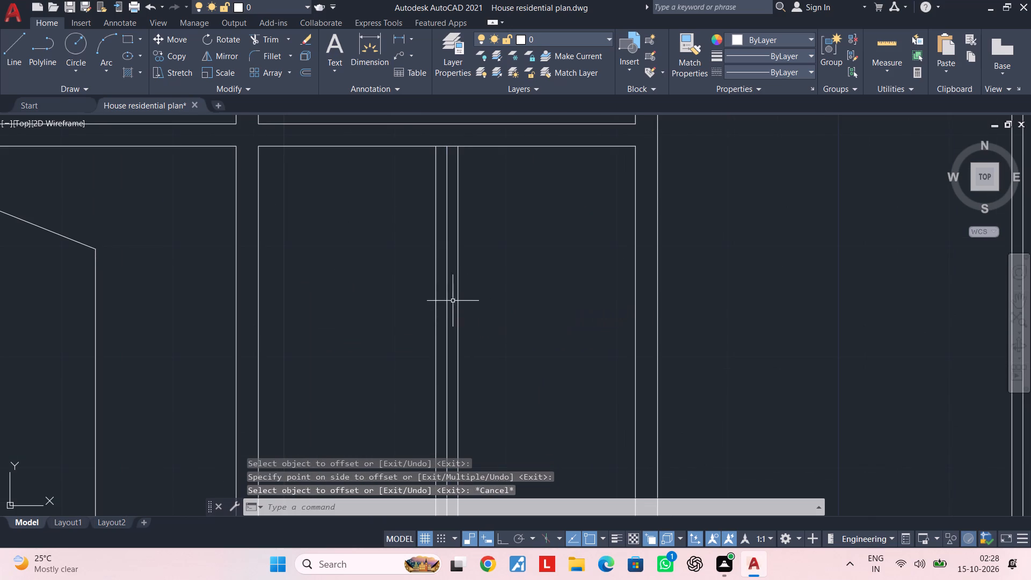
# Delete the original centre line between the two offset mullion lines.
pyautogui.click(448, 302)
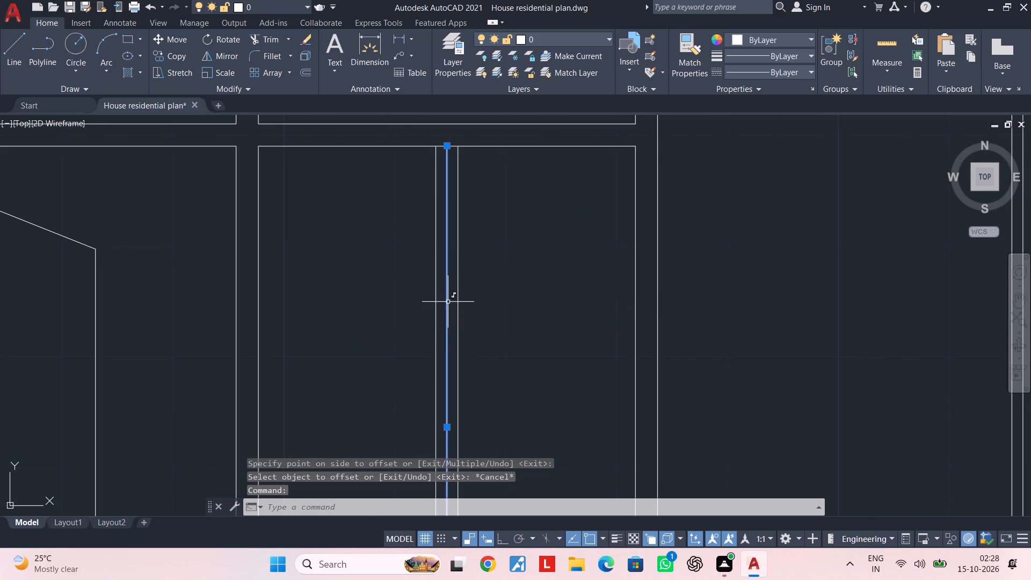
pyautogui.press('Delete')
pyautogui.press('Escape')
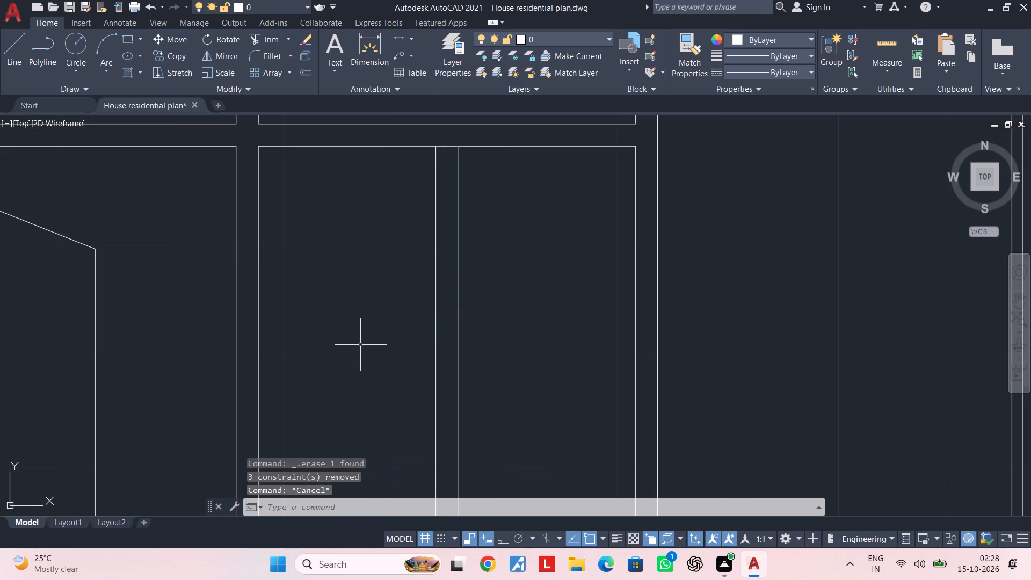
# Draw a diagonal about 1'-5" long from the left pane's upper-left corner down to the left mullion line.
pyautogui.press('l')
pyautogui.press('space')
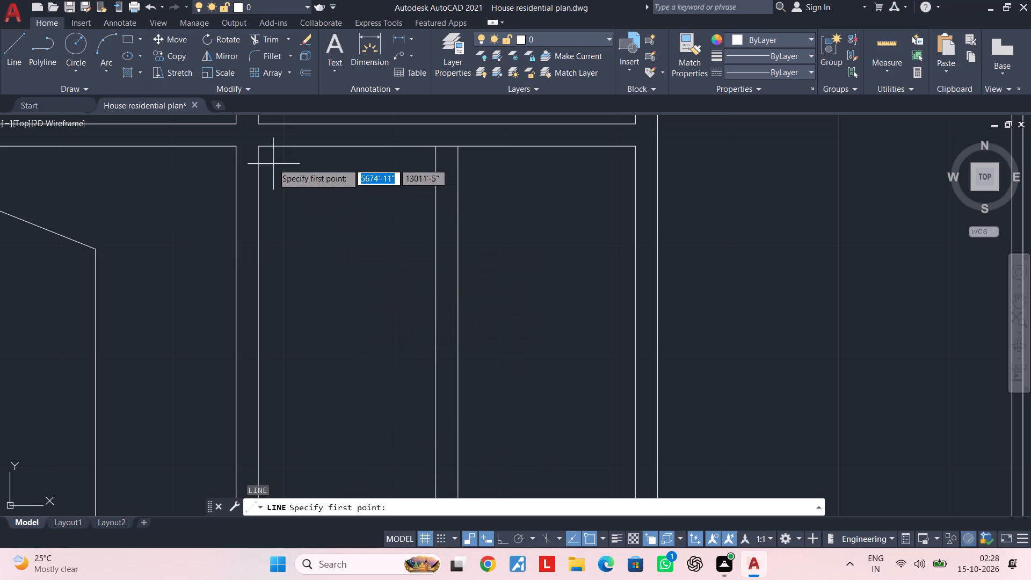
pyautogui.click(260, 147)
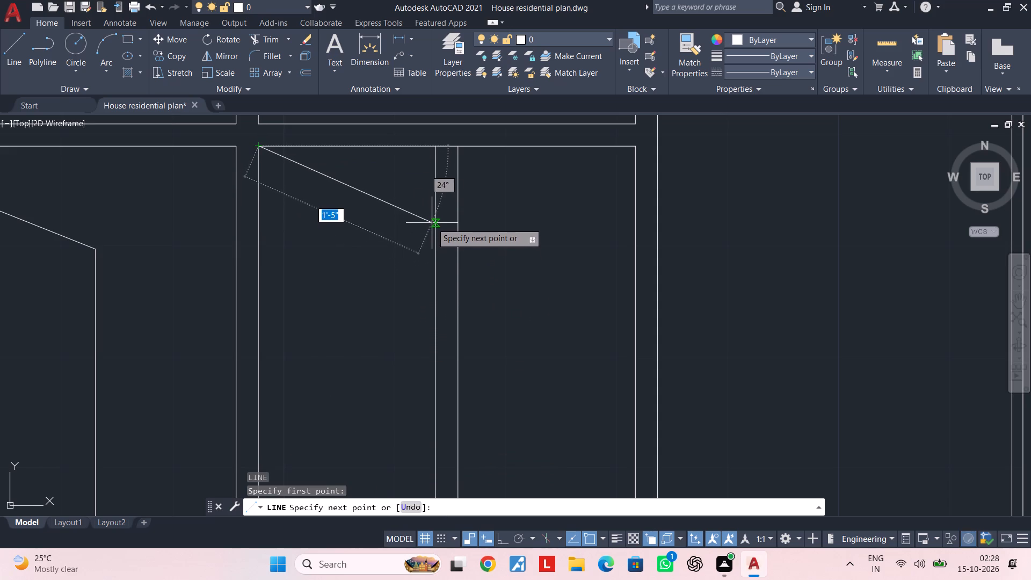
pyautogui.click(433, 218)
pyautogui.press('Escape')
pyautogui.press('Escape')
# Mirror the diagonal about the left pane's horizontal mid-line to its bottom edge, keeping the source line.
pyautogui.click(408, 187)
pyautogui.click(365, 222)
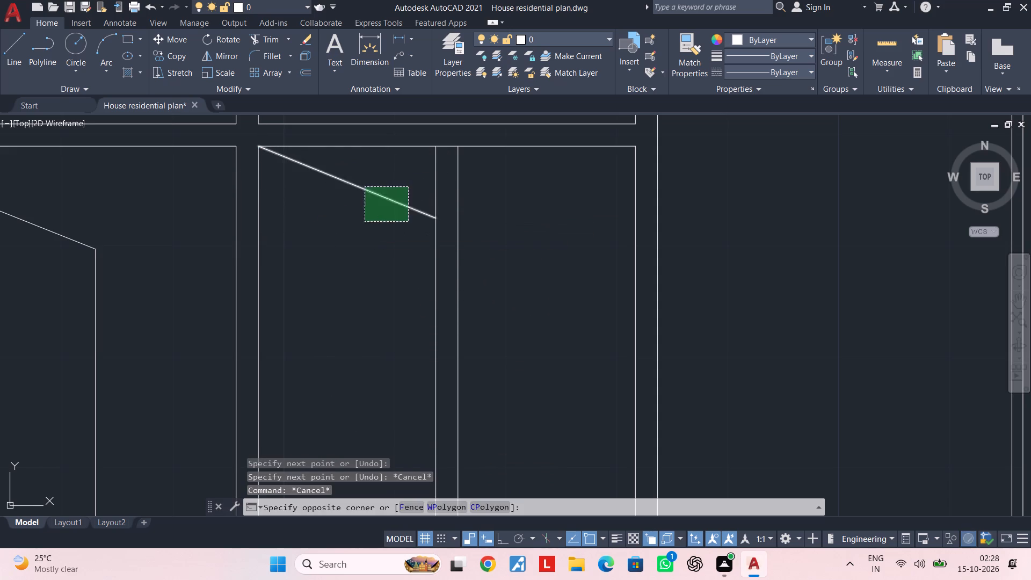
pyautogui.write('mi')
pyautogui.press('space')
pyautogui.scroll(-1, 398, 306)
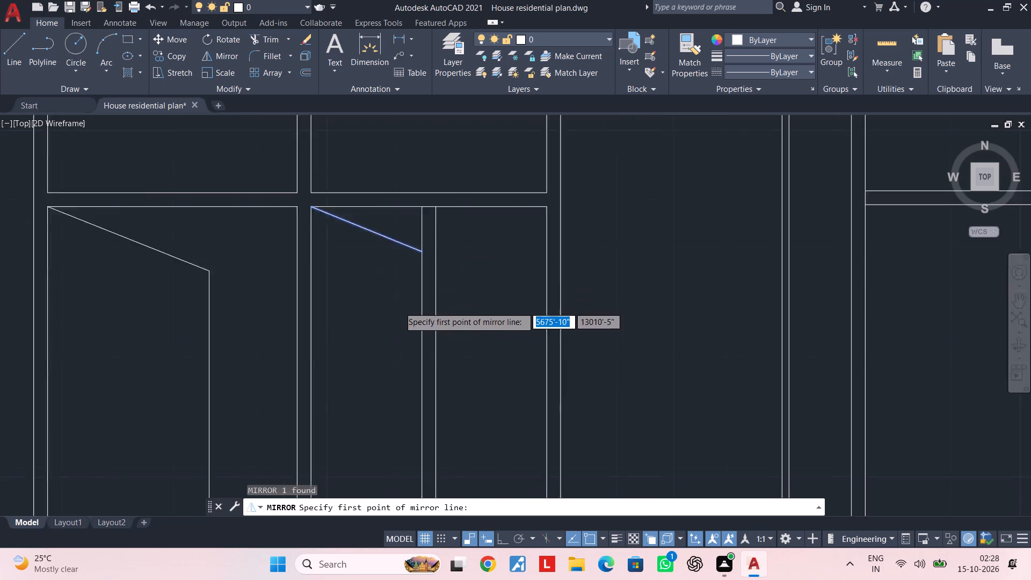
pyautogui.scroll(-2, 399, 307)
pyautogui.moveTo(405, 299); pyautogui.dragTo(416, 277, button='middle')
pyautogui.scroll(2, 412, 329)
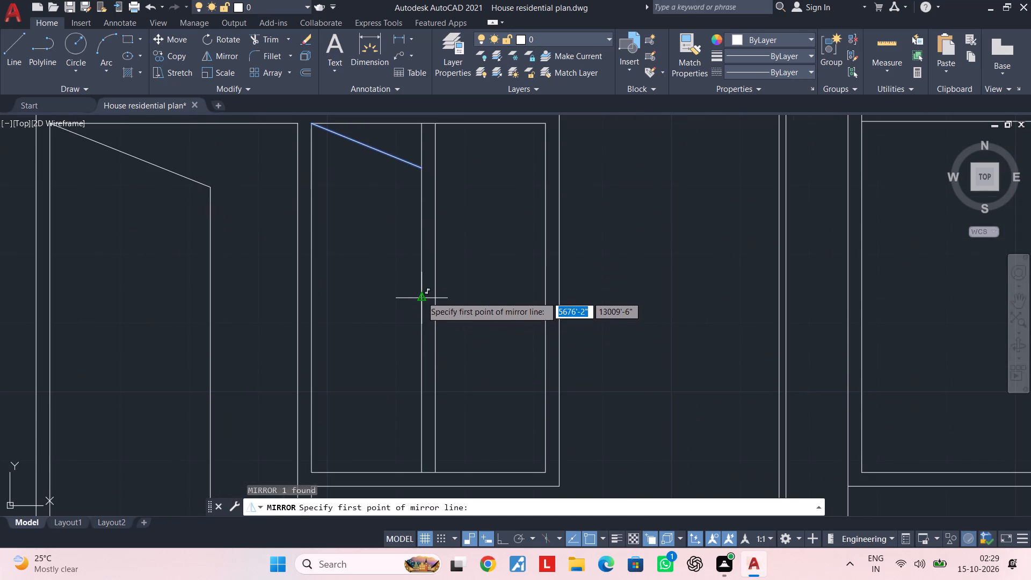
pyautogui.click(422, 296)
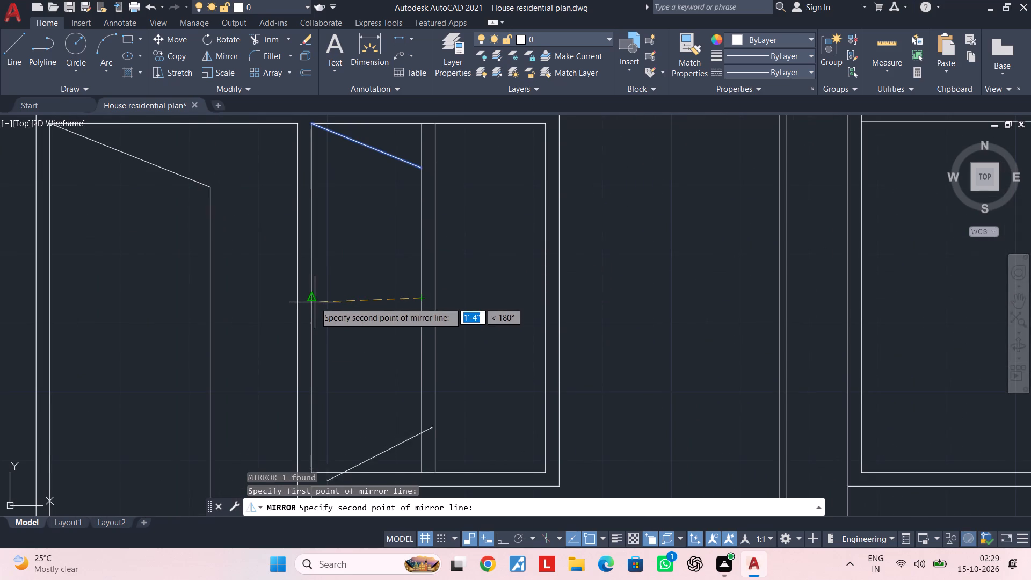
pyautogui.click(315, 302)
pyautogui.moveTo(345, 349); pyautogui.dragTo(315, 302)
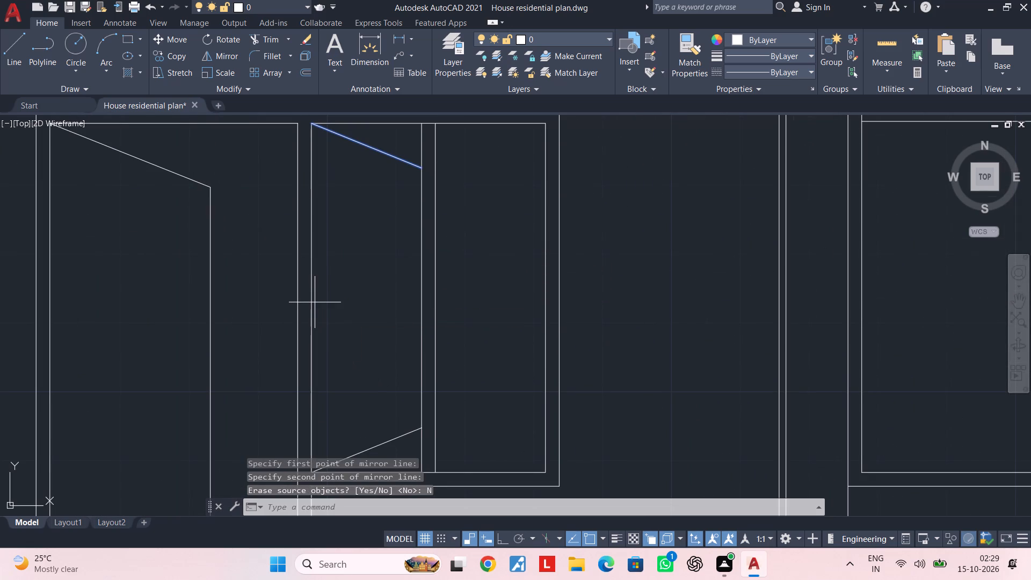
# Mirror the left leaf's upper and lower diagonals about the vertical centre between the two mullion lines, keeping the source lines.
pyautogui.press('Escape')
pyautogui.scroll(-1, 387, 397)
pyautogui.moveTo(392, 387); pyautogui.dragTo(413, 339, button='middle')
pyautogui.scroll(2, 409, 383)
pyautogui.click(409, 380)
pyautogui.moveTo(354, 257); pyautogui.dragTo(357, 314, button='middle')
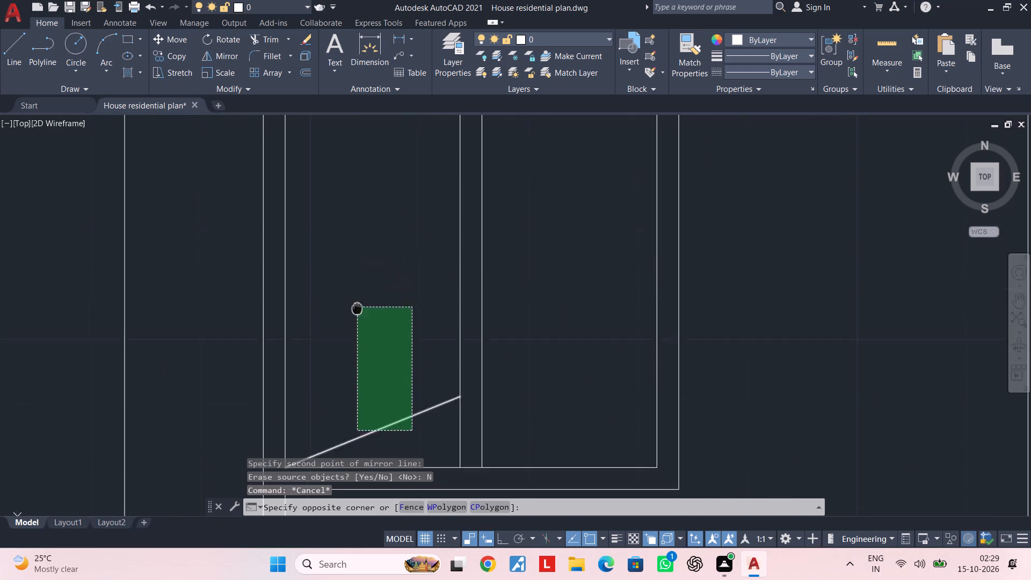
pyautogui.moveTo(357, 314); pyautogui.dragTo(357, 369, button='middle')
pyautogui.scroll(-2, 361, 282)
pyautogui.moveTo(361, 282); pyautogui.dragTo(353, 330, button='middle')
pyautogui.click(359, 223)
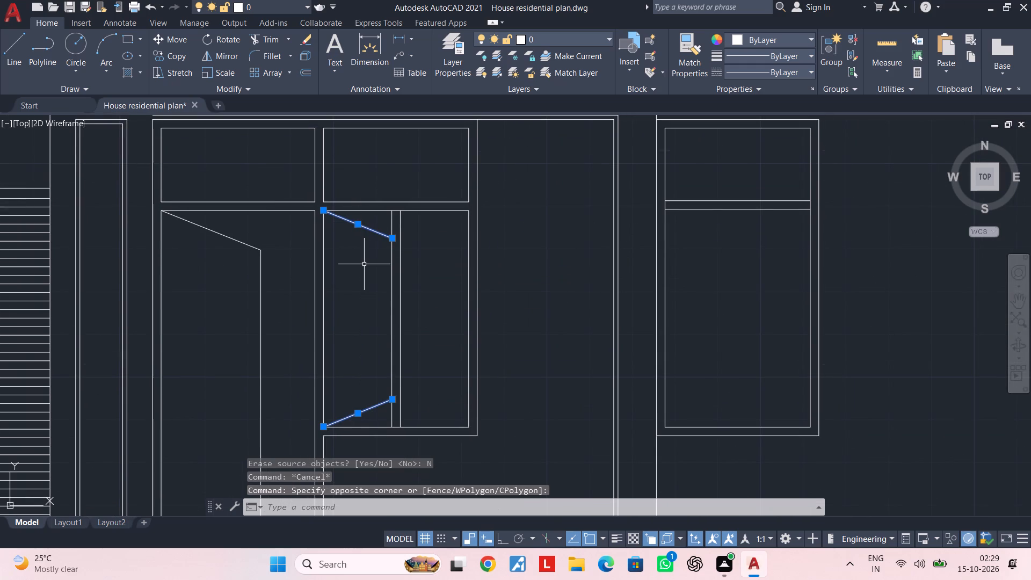
pyautogui.write('mi')
pyautogui.press('space')
pyautogui.scroll(3, 395, 214)
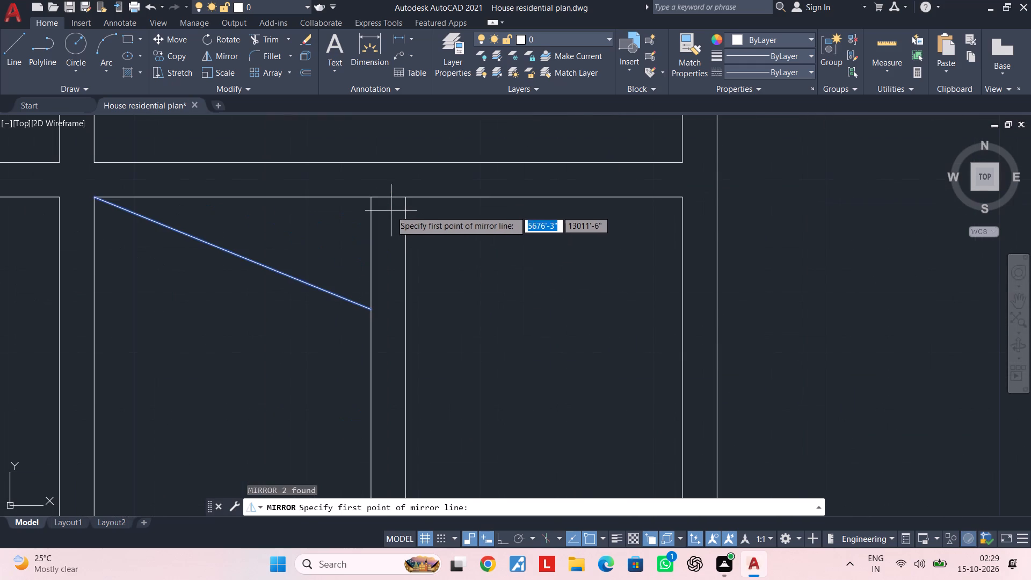
pyautogui.click(388, 195)
pyautogui.moveTo(390, 303); pyautogui.dragTo(391, 154, button='middle')
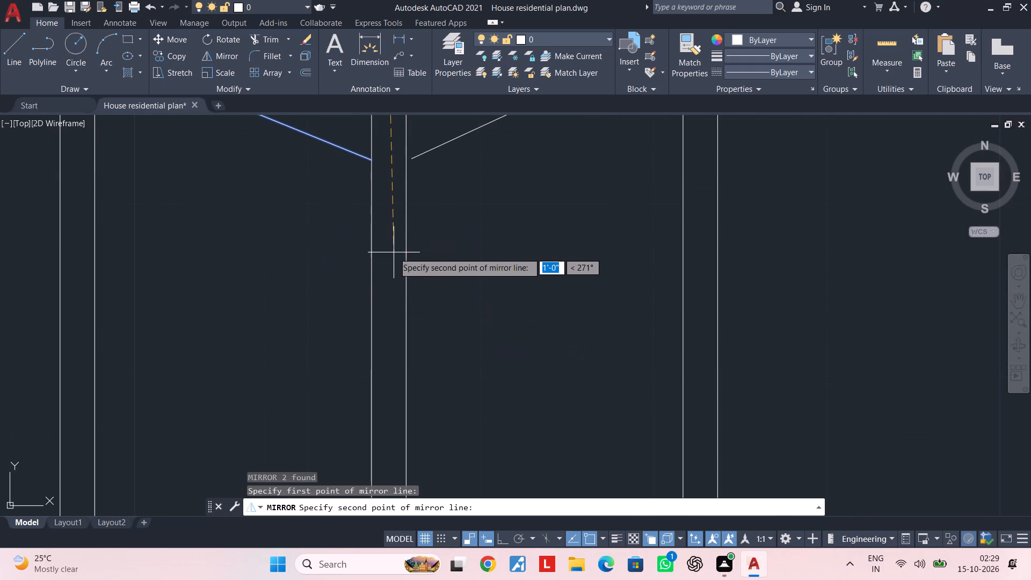
pyautogui.click(387, 255)
pyautogui.scroll(-2, 387, 262)
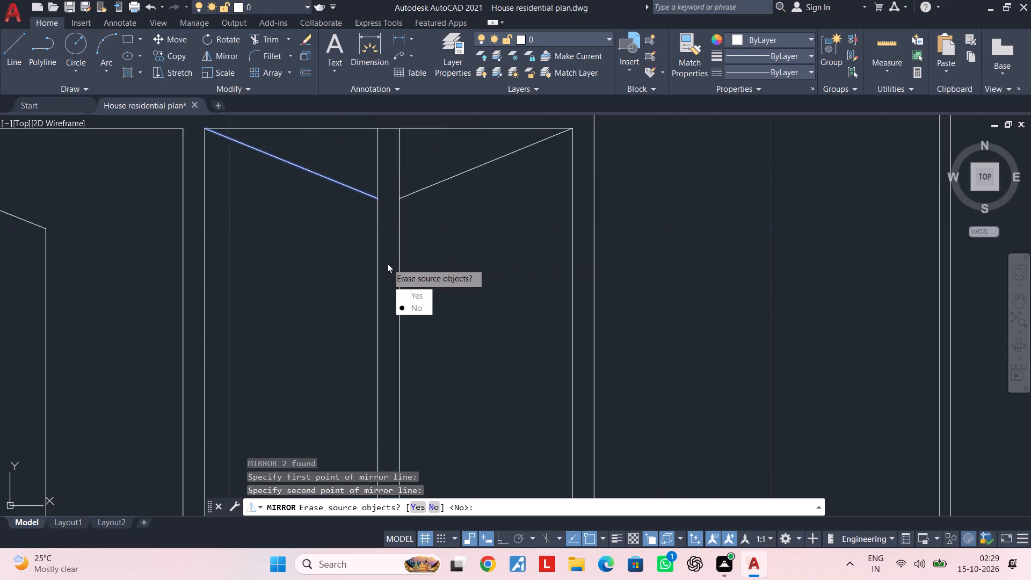
pyautogui.scroll(-2, 404, 297)
pyautogui.moveTo(404, 297); pyautogui.dragTo(403, 196, button='middle')
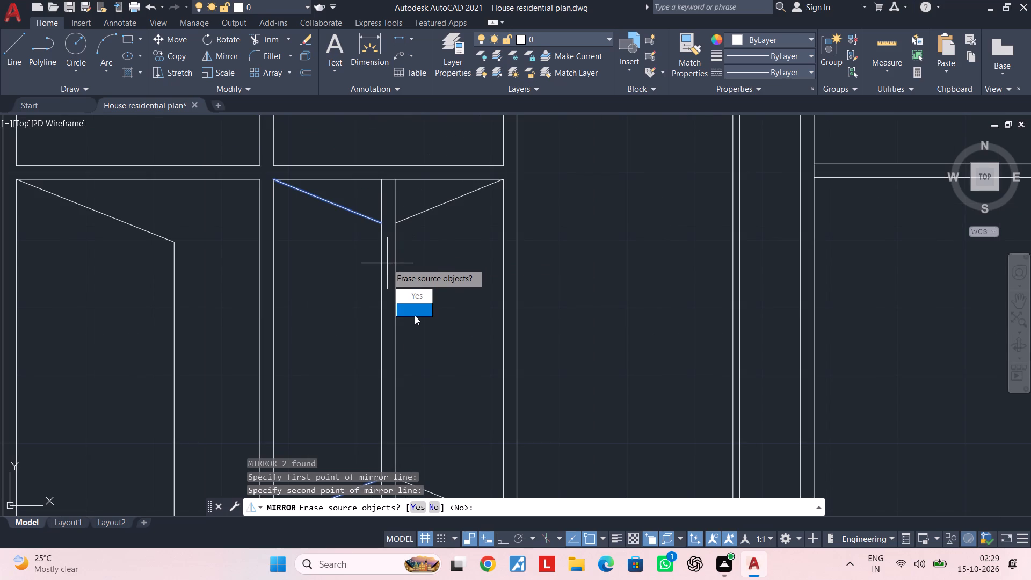
pyautogui.moveTo(415, 315); pyautogui.dragTo(387, 255)
# Trim the upper ends of both mullion lines where they extend above the leaf diagonals.
pyautogui.scroll(3, 392, 218)
pyautogui.scroll(-3, 393, 216)
pyautogui.scroll(2, 498, 194)
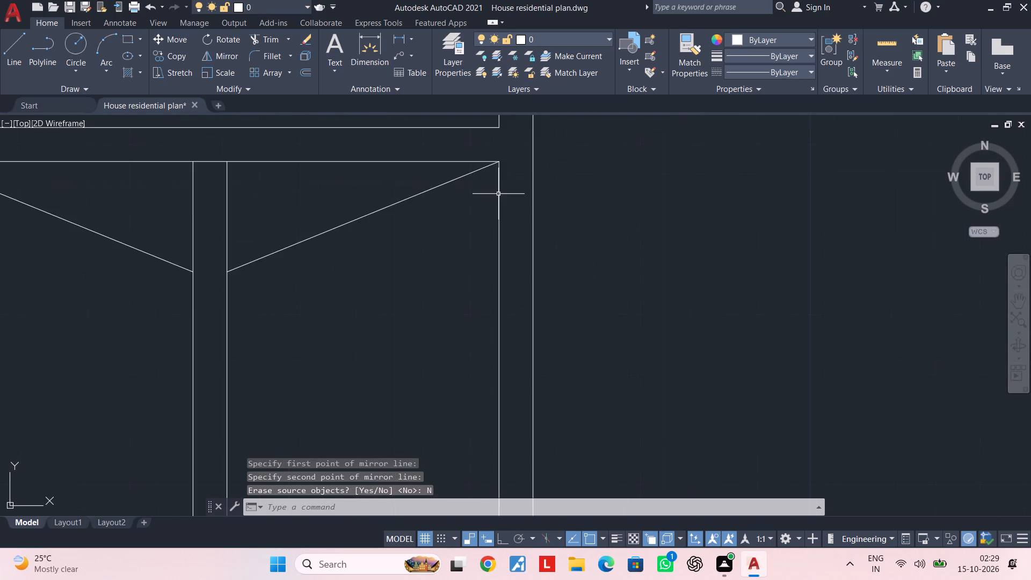
pyautogui.scroll(-1, 494, 207)
pyautogui.moveTo(487, 221); pyautogui.dragTo(490, 247, button='middle')
pyautogui.press('Escape')
pyautogui.press('Escape')
pyautogui.press('t')
pyautogui.press('r')
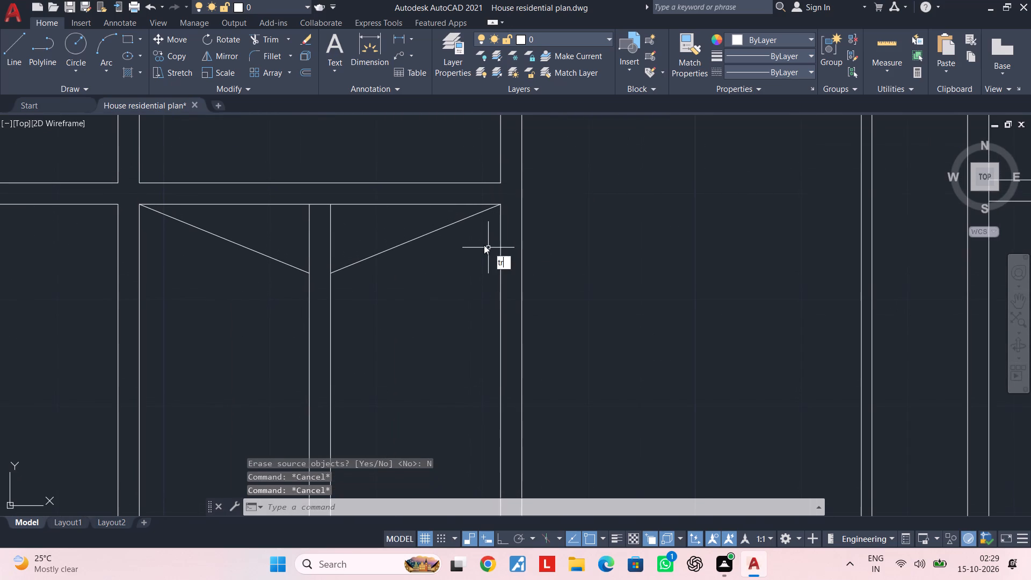
pyautogui.press('space')
pyautogui.click(351, 229)
pyautogui.click(298, 230)
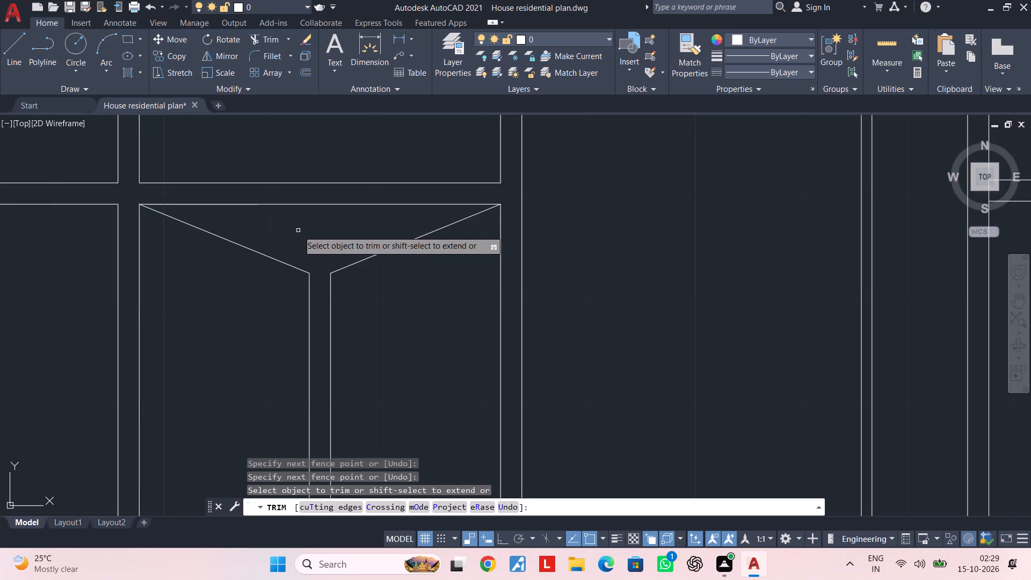
# Trim the lower ends of both mullion lines where they extend below the bottom leaf diagonals.
pyautogui.scroll(-3, 298, 230)
pyautogui.moveTo(303, 233); pyautogui.dragTo(350, 187, button='middle')
pyautogui.scroll(3, 356, 303)
pyautogui.click(366, 309)
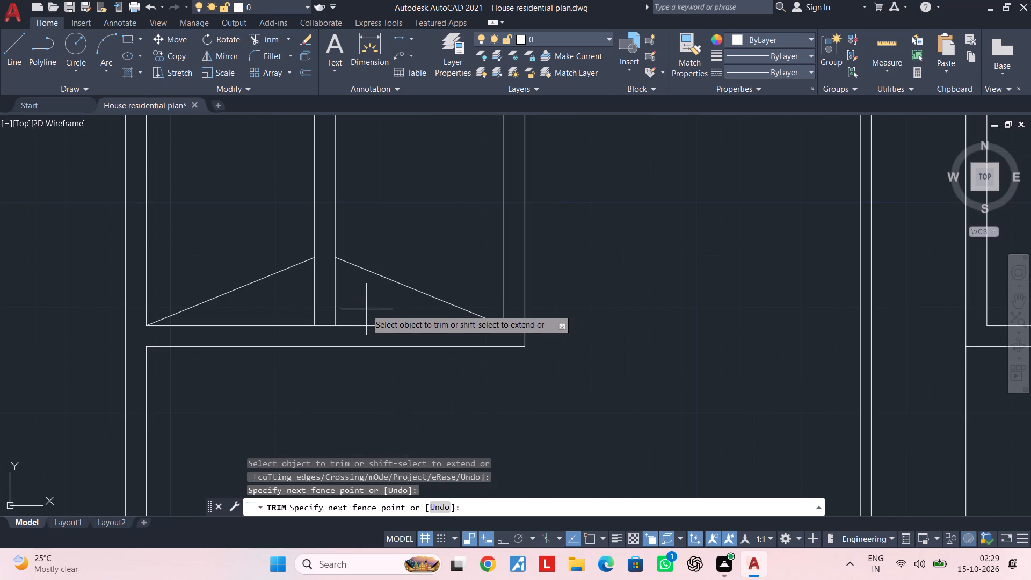
pyautogui.click(305, 310)
pyautogui.scroll(-2, 313, 310)
pyautogui.moveTo(324, 308); pyautogui.dragTo(325, 308, button='middle')
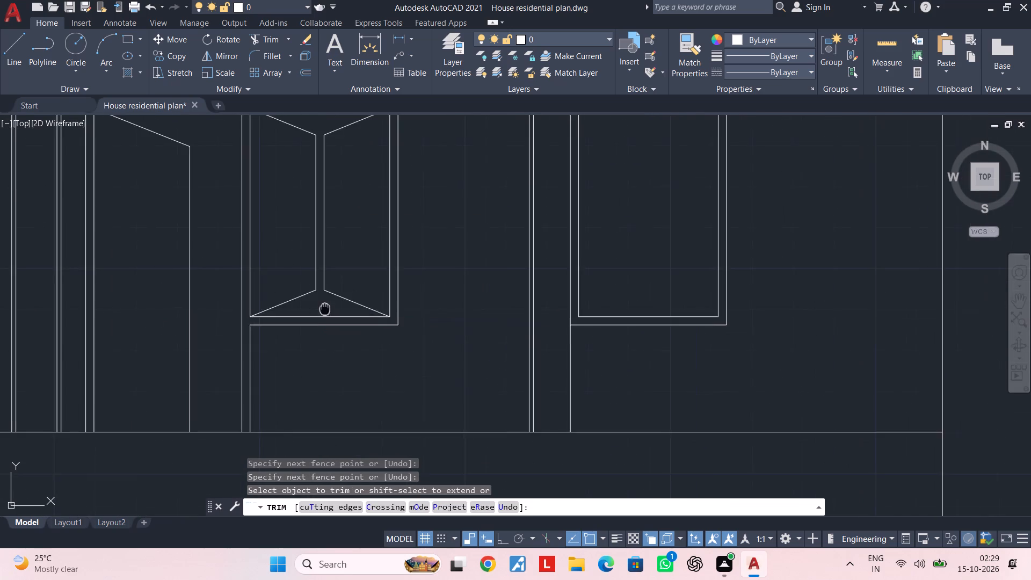
pyautogui.moveTo(325, 308); pyautogui.dragTo(390, 331, button='middle')
pyautogui.press('Escape')
pyautogui.press('Escape')
pyautogui.press('Escape')
pyautogui.press('Escape')
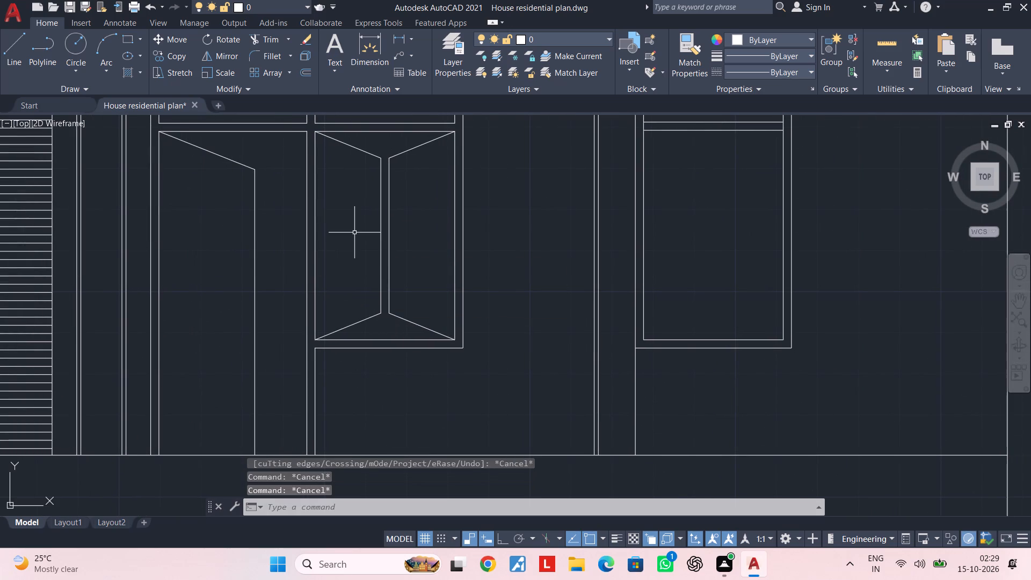
pyautogui.press('Escape')
pyautogui.press('Escape')
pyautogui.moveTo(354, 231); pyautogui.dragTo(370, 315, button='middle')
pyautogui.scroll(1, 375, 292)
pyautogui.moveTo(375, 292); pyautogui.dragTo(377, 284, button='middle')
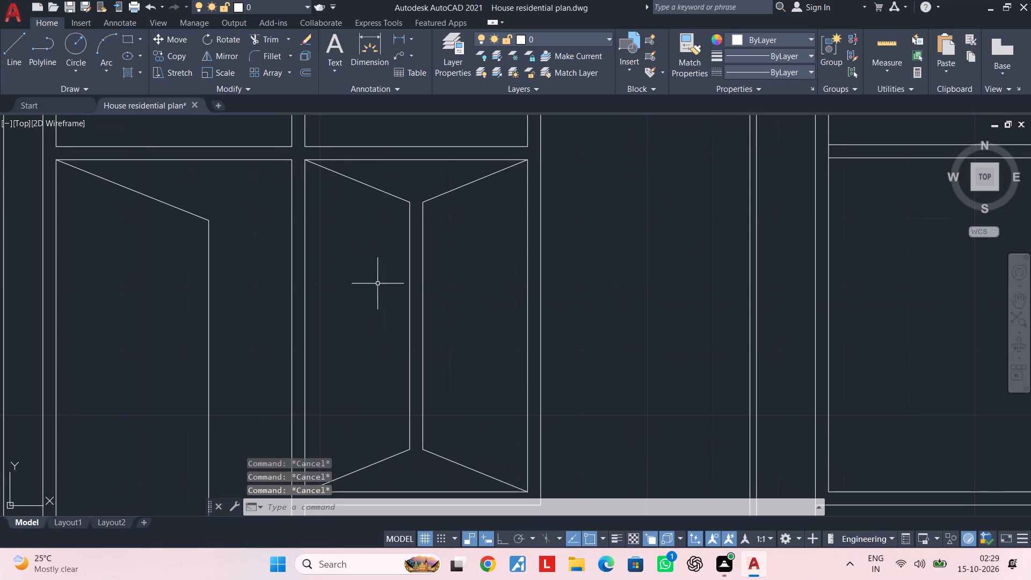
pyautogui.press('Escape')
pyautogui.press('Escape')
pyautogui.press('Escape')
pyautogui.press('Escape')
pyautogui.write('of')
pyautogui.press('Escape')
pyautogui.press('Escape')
# Select the left window leaf's upper diagonal, vertical edge and lower diagonal together.
pyautogui.scroll(2, 386, 207)
pyautogui.click(410, 144)
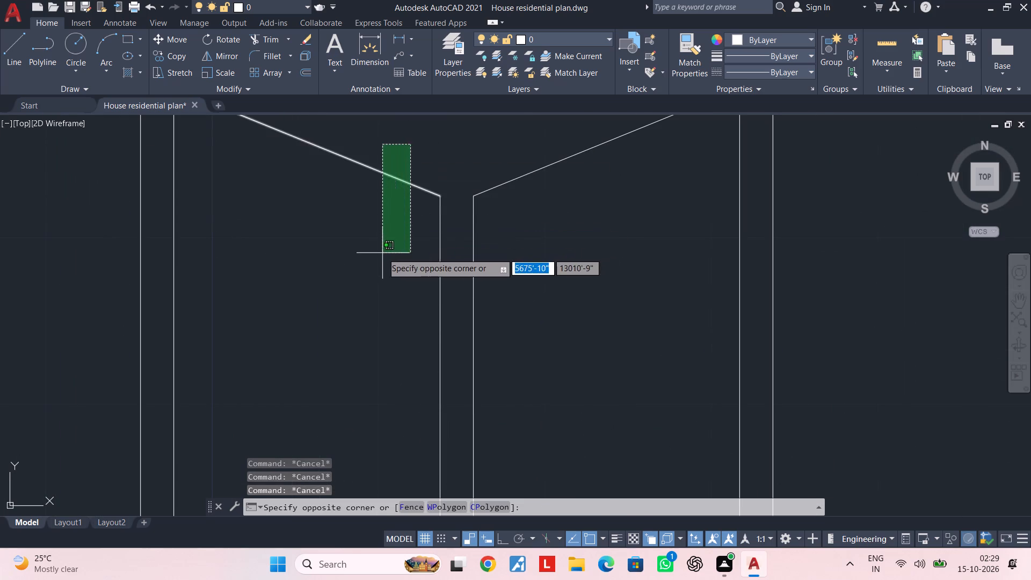
pyautogui.click(382, 253)
pyautogui.click(457, 234)
pyautogui.click(400, 267)
pyautogui.scroll(-4, 400, 300)
pyautogui.moveTo(405, 316); pyautogui.dragTo(427, 212, button='middle')
pyautogui.scroll(1, 409, 297)
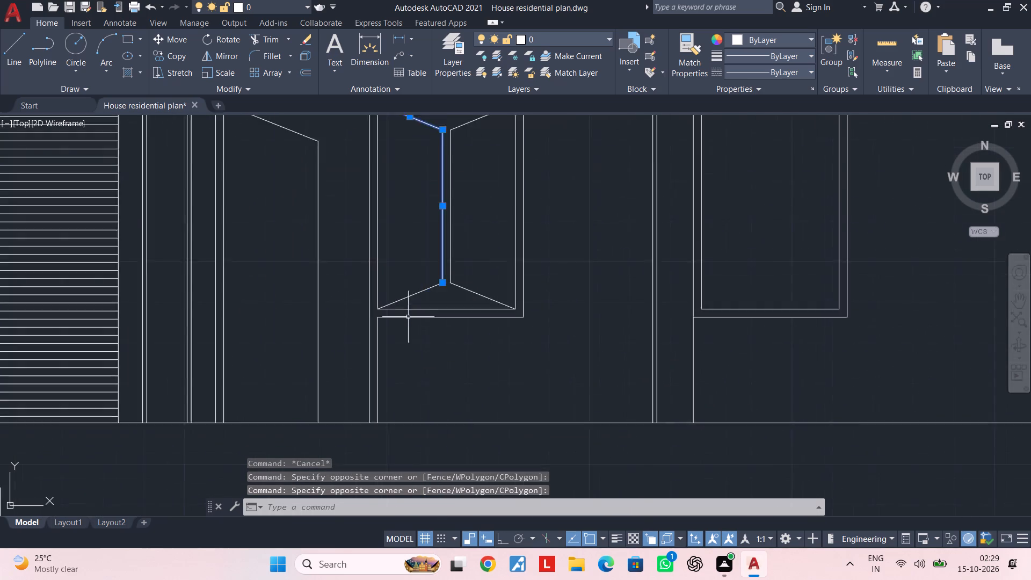
pyautogui.scroll(2, 409, 318)
pyautogui.click(437, 284)
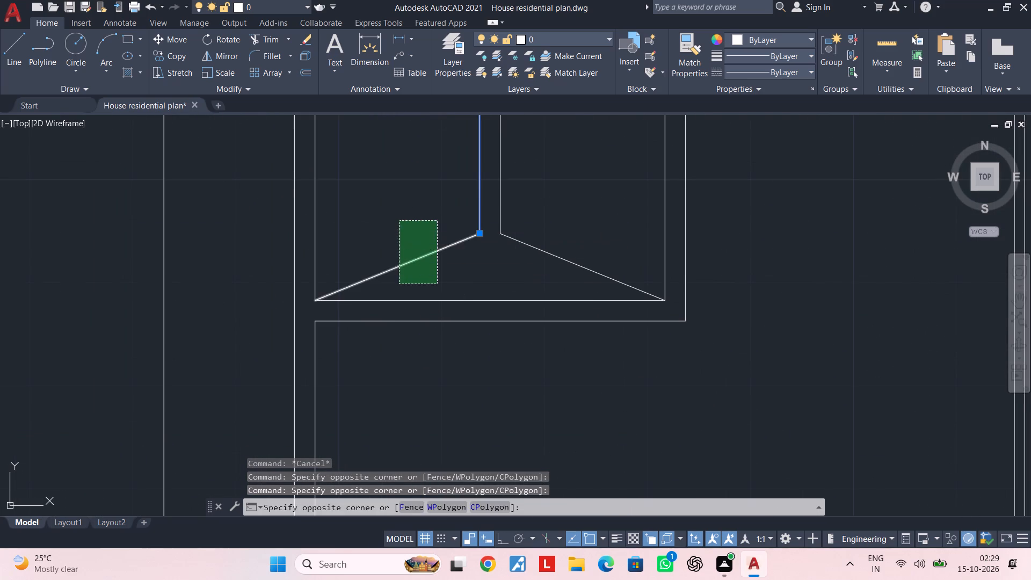
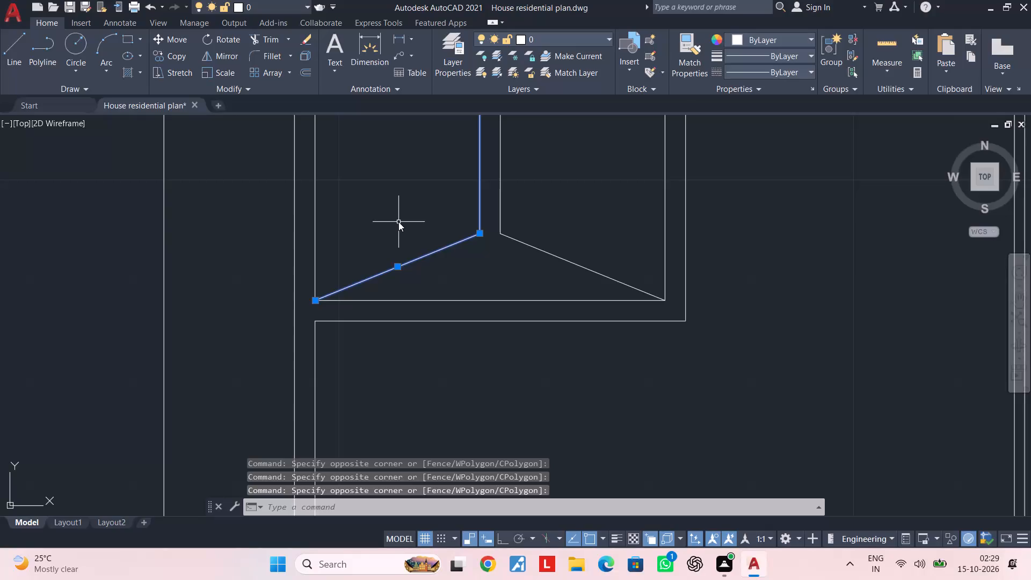
# Join the left window leaf's upper diagonal, vertical edge and lower diagonal into one polyline.
pyautogui.press('space')
# Join the right window leaf's lower diagonal, vertical edge and upper diagonal into one polyline.
pyautogui.click(526, 256)
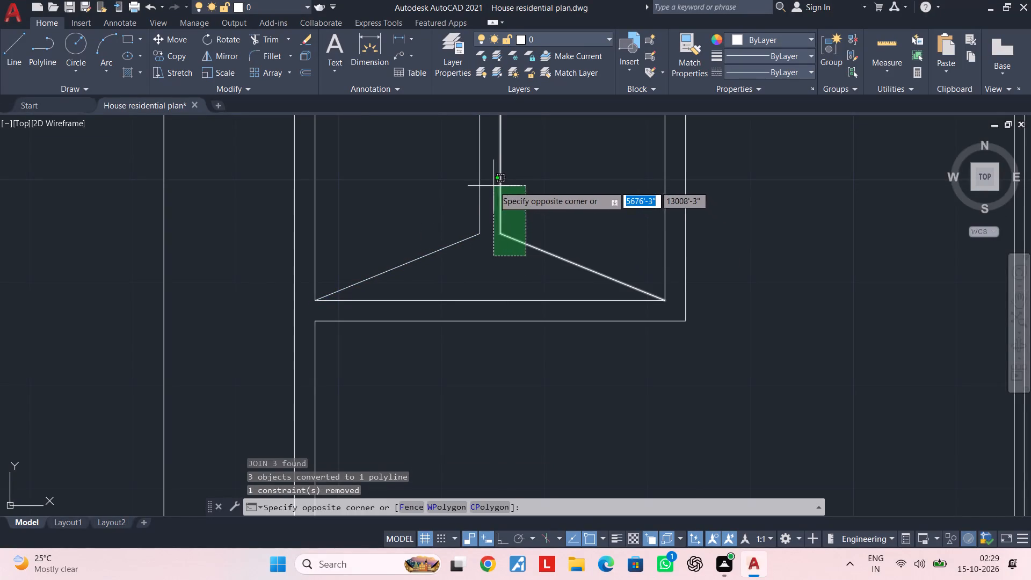
pyautogui.click(493, 186)
pyautogui.scroll(-1, 507, 177)
pyautogui.moveTo(511, 178); pyautogui.dragTo(501, 332, button='middle')
pyautogui.scroll(-1, 501, 327)
pyautogui.moveTo(512, 160); pyautogui.dragTo(493, 267, button='middle')
pyautogui.scroll(3, 497, 280)
pyautogui.click(482, 316)
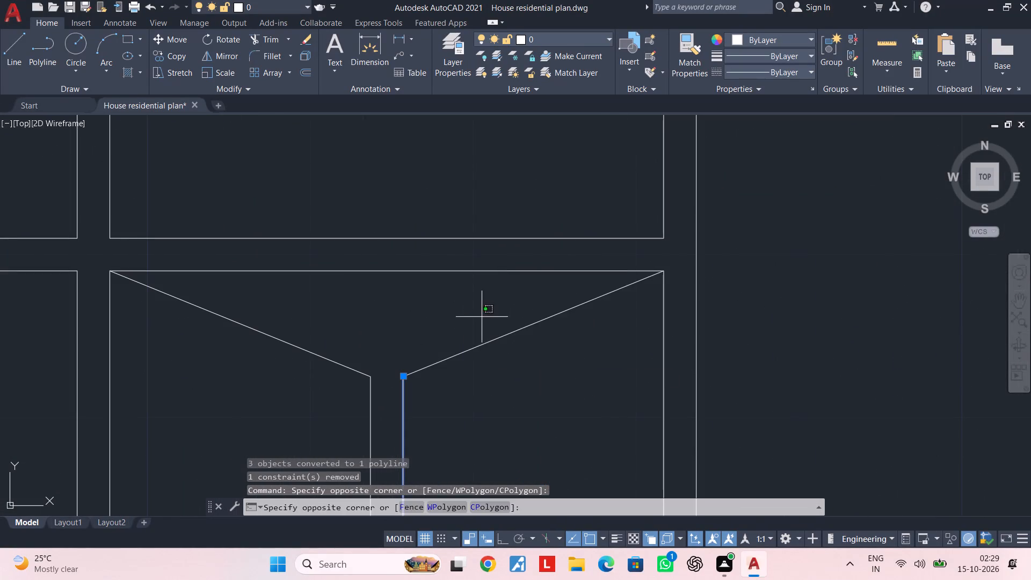
pyautogui.click(452, 381)
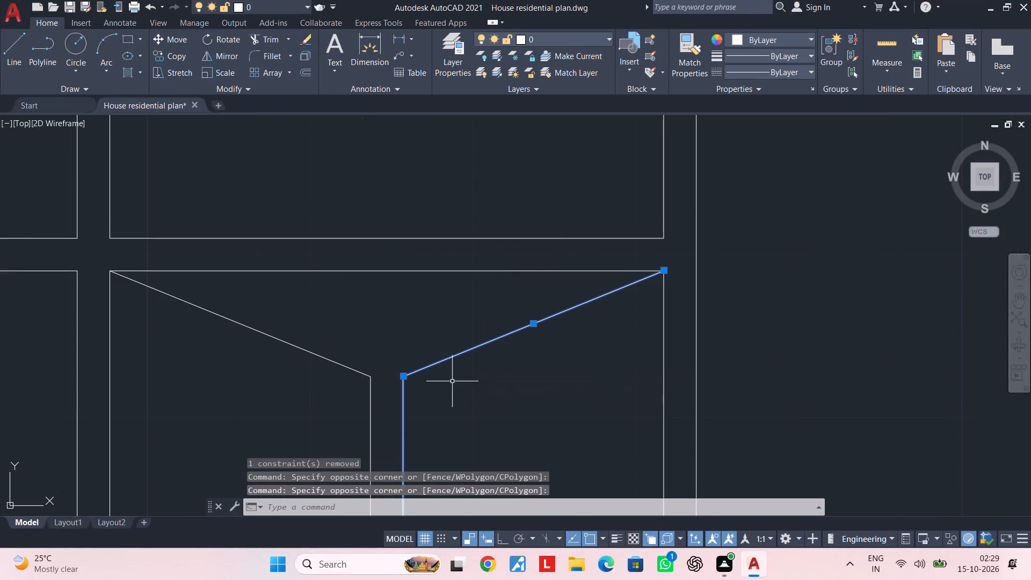
pyautogui.write('j')
pyautogui.press('space')
# Offset both window leaf polylines 1" toward their own side of the frame, away from the central gap.
pyautogui.scroll(-3, 533, 395)
pyautogui.moveTo(523, 374); pyautogui.dragTo(483, 264, button='middle')
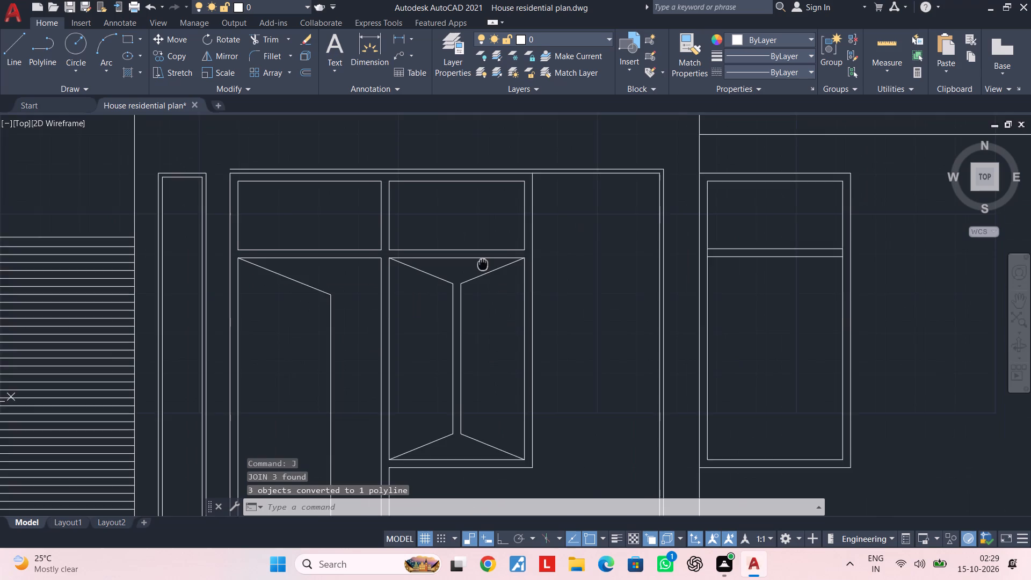
pyautogui.moveTo(483, 264); pyautogui.dragTo(480, 253, button='middle')
pyautogui.press('Escape')
pyautogui.press('Escape')
pyautogui.press('Escape')
pyautogui.press('Escape')
pyautogui.write('of')
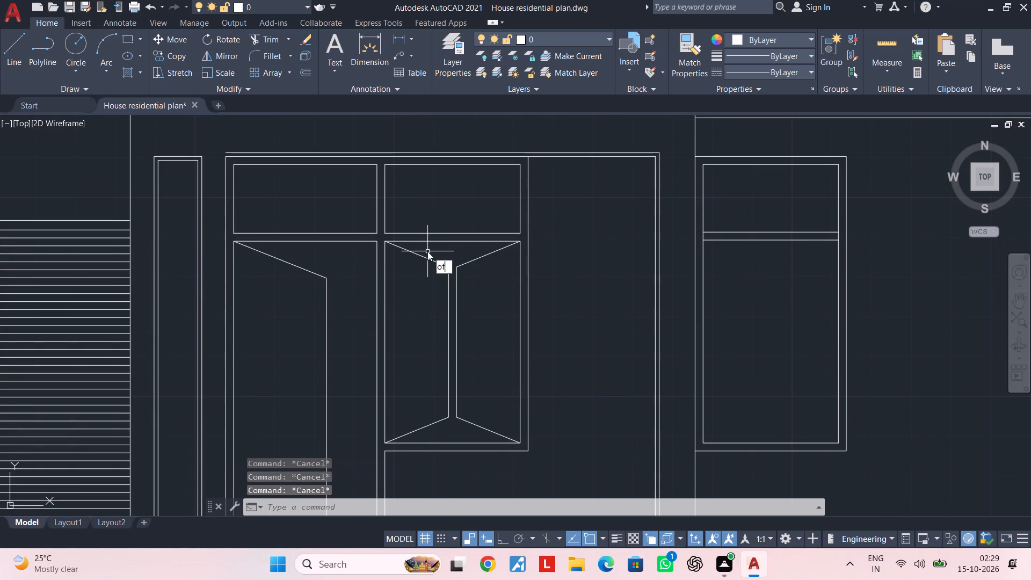
pyautogui.press('space')
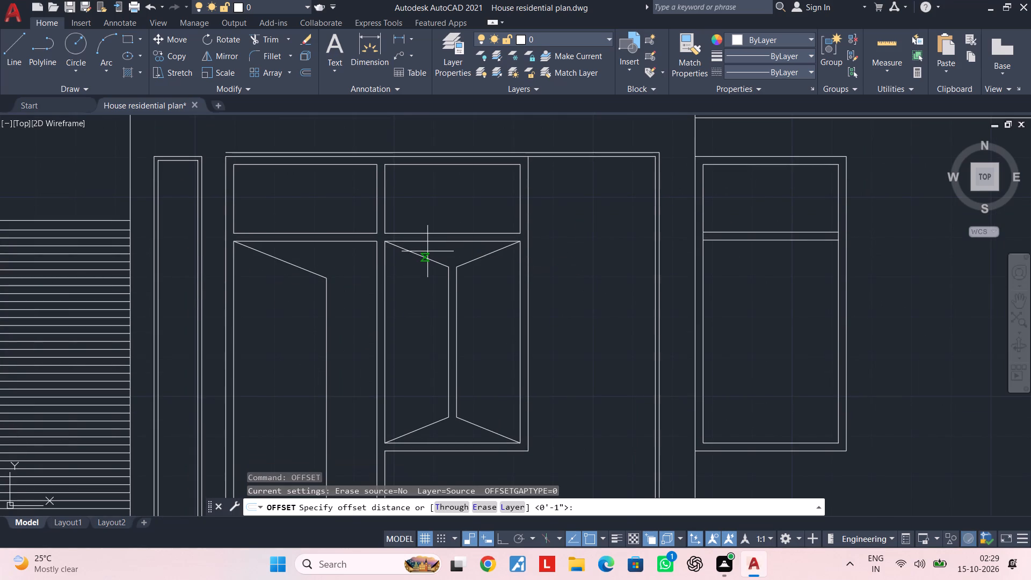
pyautogui.press('1')
pyautogui.hotkey('shift', '"')
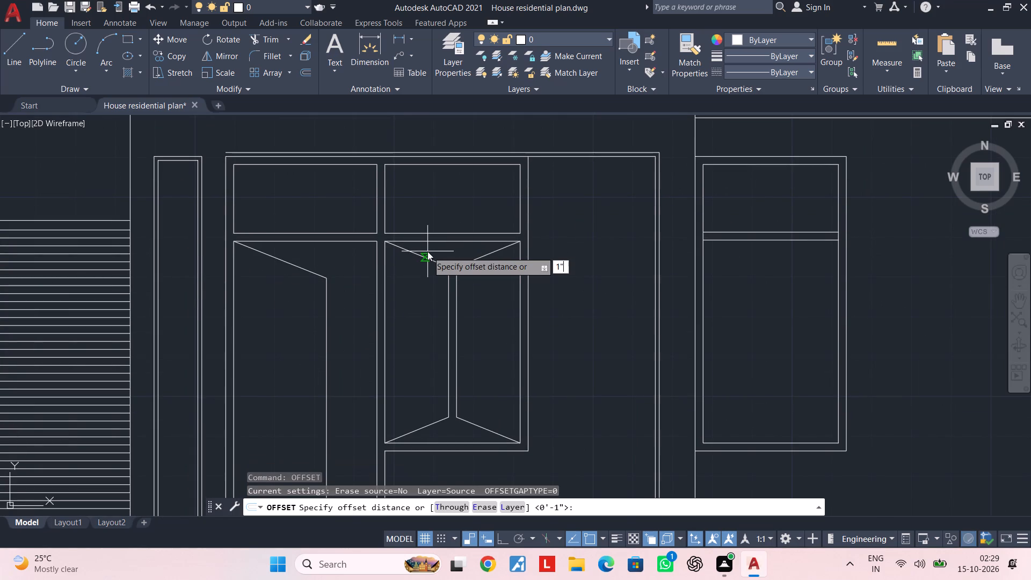
pyautogui.press('Return')
pyautogui.scroll(1, 437, 347)
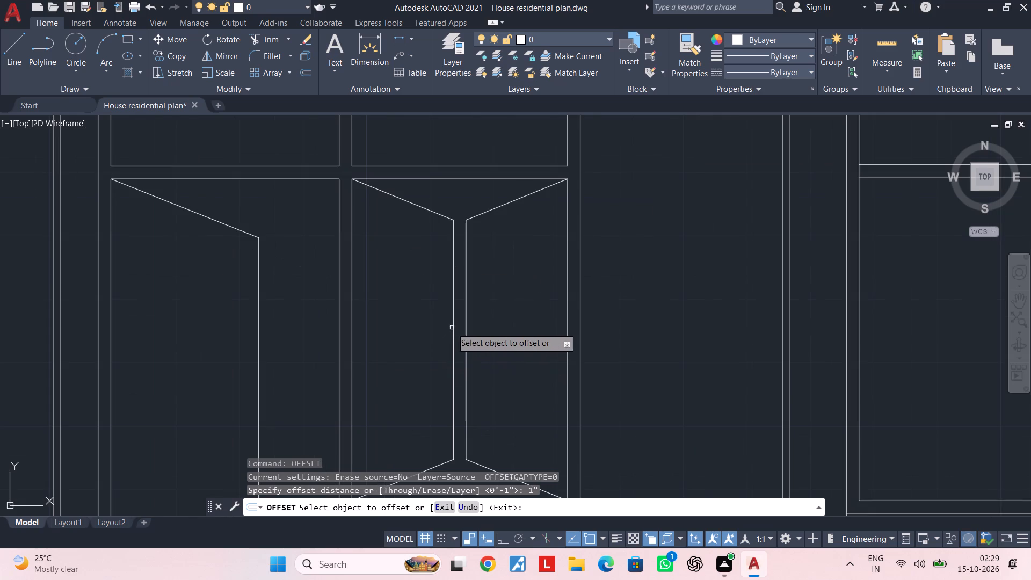
pyautogui.click(453, 327)
pyautogui.click(410, 332)
pyautogui.click(467, 321)
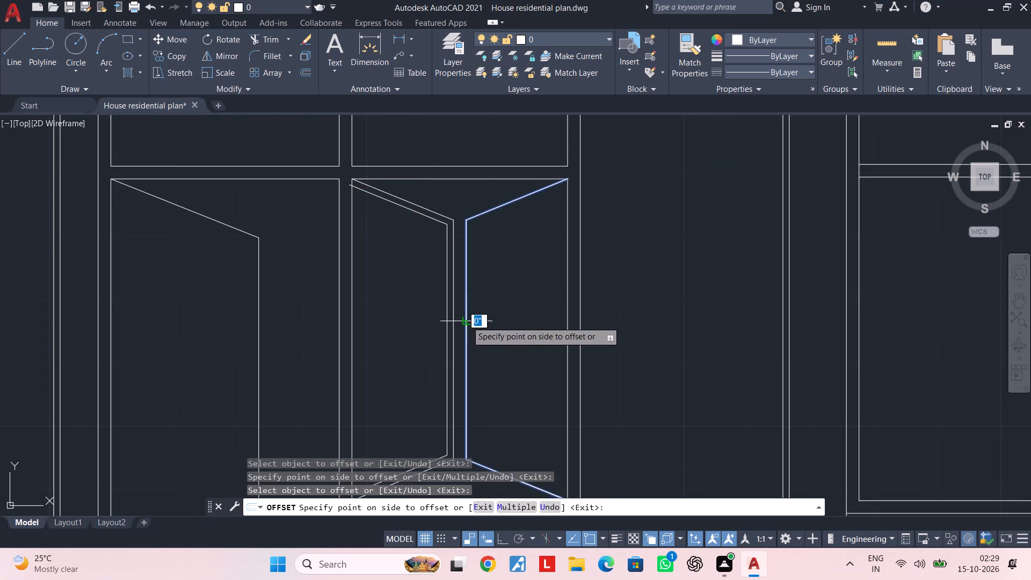
pyautogui.click(525, 314)
pyautogui.press('Escape')
pyautogui.press('Escape')
# Trim the right leaf's offset polyline where its upper and lower ends cross the window frame line.
pyautogui.scroll(2, 573, 191)
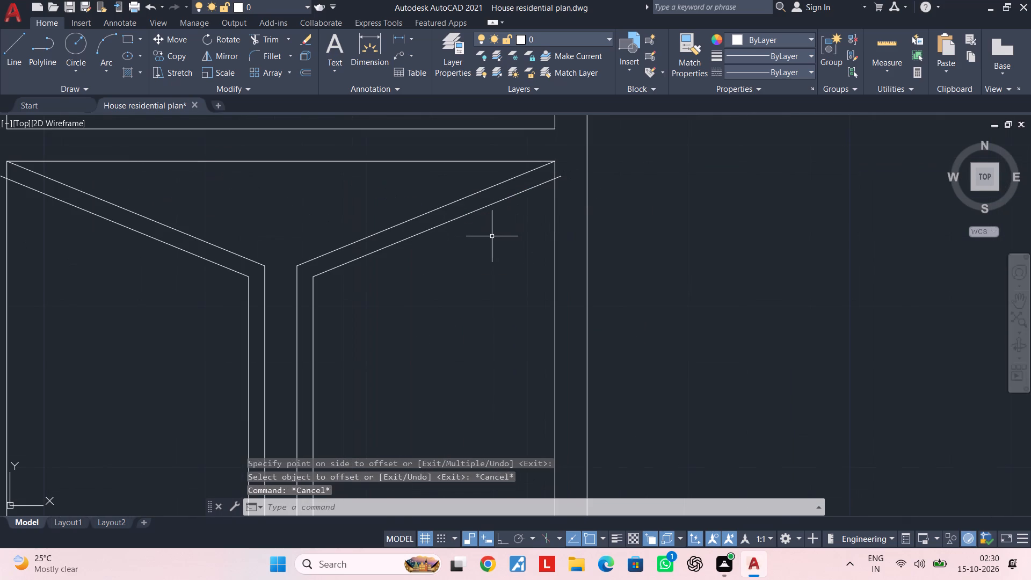
pyautogui.write('tr')
pyautogui.press('space')
pyautogui.scroll(2, 569, 167)
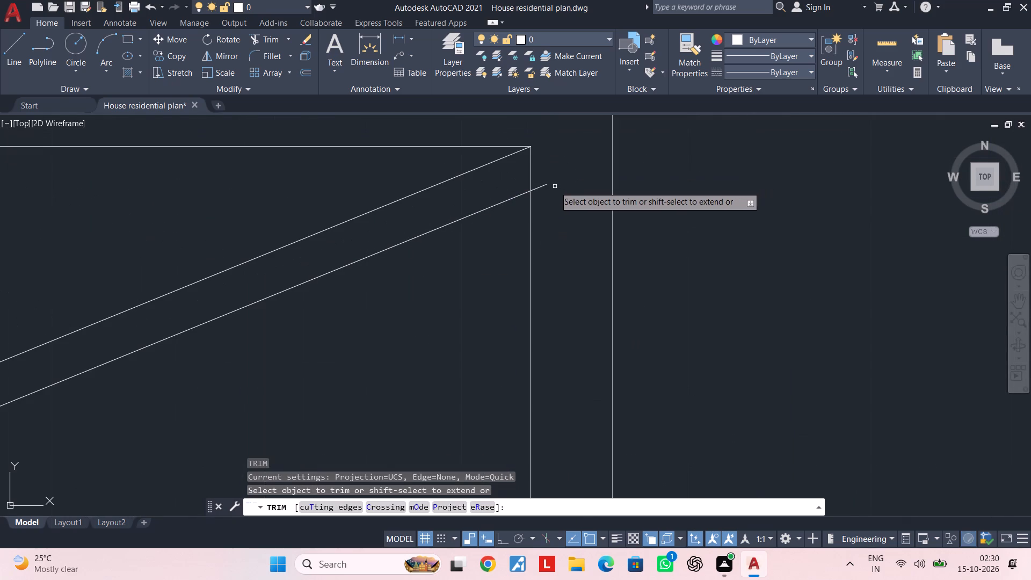
pyautogui.click(546, 186)
pyautogui.scroll(-2, 546, 219)
pyautogui.moveTo(546, 223); pyautogui.dragTo(565, 50, button='middle')
pyautogui.scroll(-3, 558, 220)
pyautogui.moveTo(558, 240); pyautogui.dragTo(554, 181, button='middle')
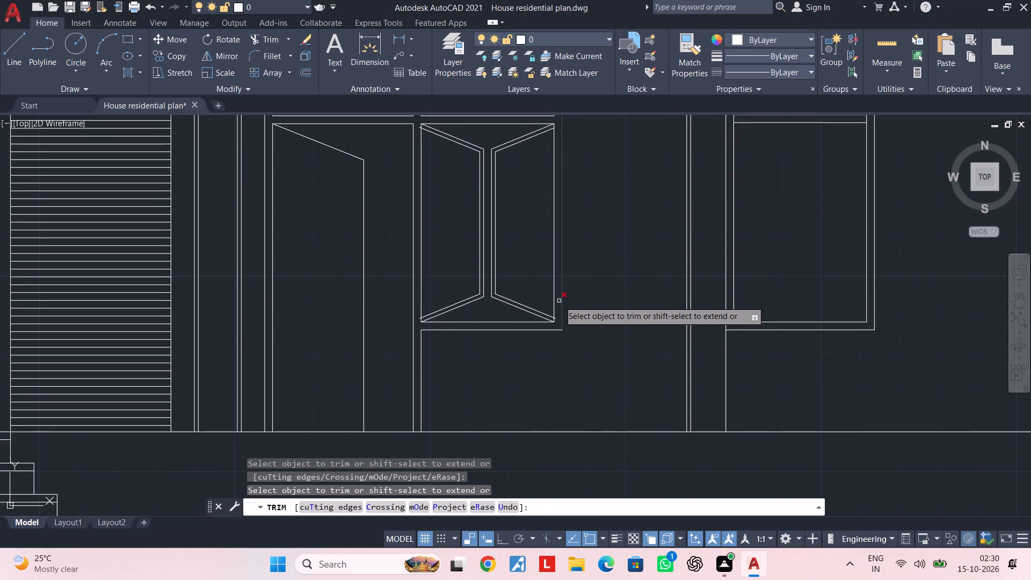
pyautogui.scroll(5, 551, 327)
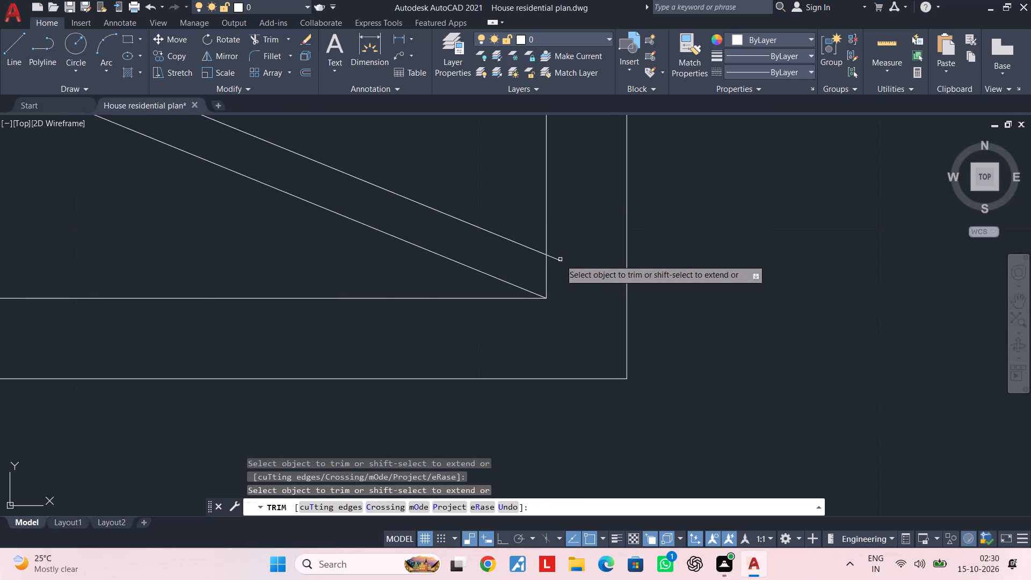
pyautogui.click(558, 260)
# Trim the left leaf's offset polyline where its lower and upper ends cross the window frame line.
pyautogui.scroll(-4, 556, 277)
pyautogui.scroll(4, 352, 280)
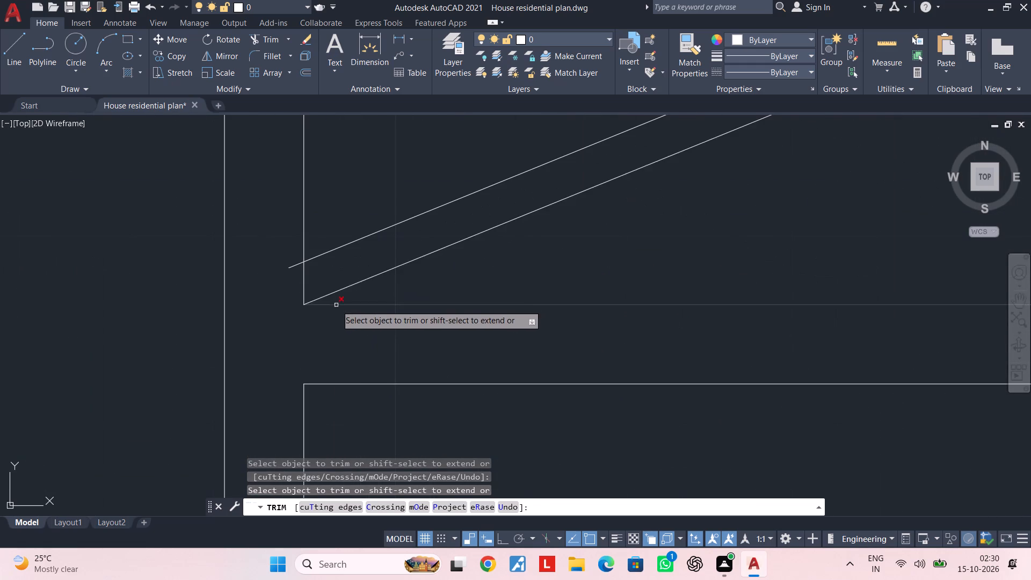
pyautogui.click(291, 265)
pyautogui.scroll(-4, 320, 270)
pyautogui.scroll(-2, 372, 258)
pyautogui.moveTo(367, 202); pyautogui.dragTo(372, 248, button='middle')
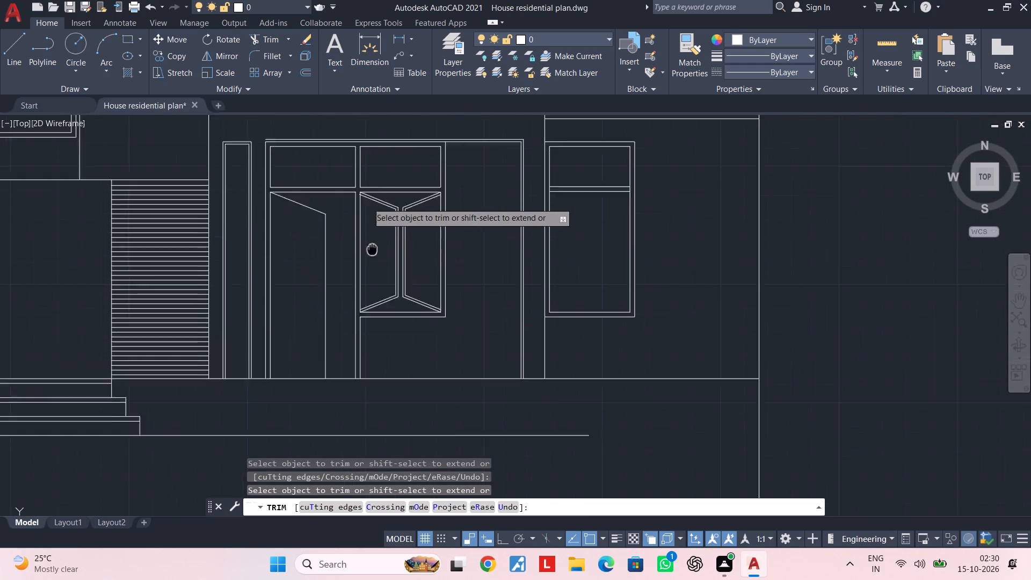
pyautogui.moveTo(372, 248); pyautogui.dragTo(383, 369, button='middle')
pyautogui.scroll(3, 382, 315)
pyautogui.scroll(3, 325, 312)
pyautogui.click(322, 315)
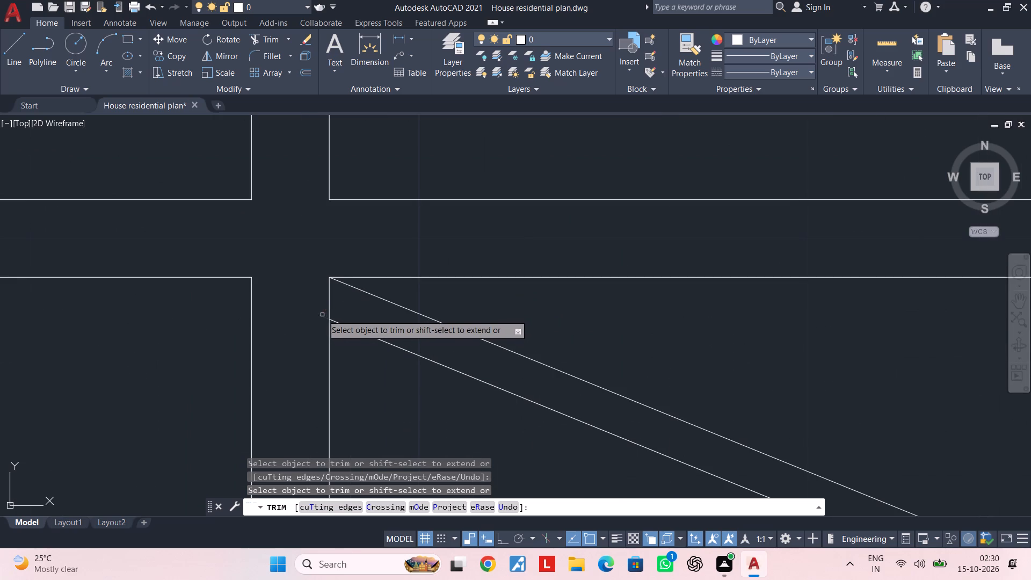
pyautogui.press('Escape')
pyautogui.scroll(-4, 383, 337)
pyautogui.press('Escape')
pyautogui.moveTo(452, 349); pyautogui.dragTo(425, 285, button='middle')
pyautogui.press('Escape')
pyautogui.scroll(-2, 459, 308)
pyautogui.moveTo(462, 314); pyautogui.dragTo(318, 278, button='middle')
pyautogui.press('Escape')
pyautogui.moveTo(521, 301); pyautogui.dragTo(477, 308, button='middle')
pyautogui.press('Escape')
pyautogui.press('Escape')
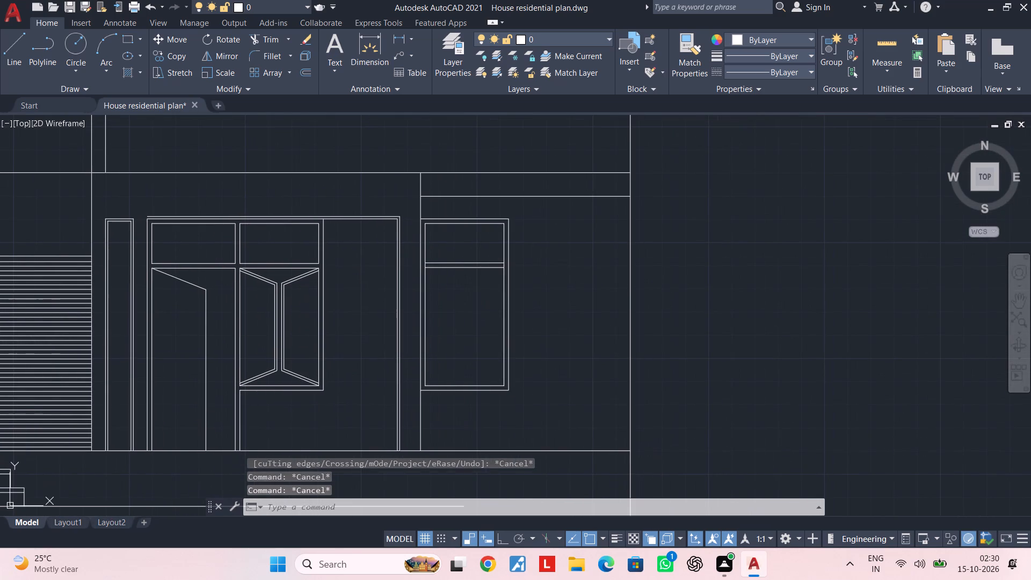
pyautogui.press('Escape')
pyautogui.press('Escape')
pyautogui.press('Escape')
pyautogui.press('Escape')
pyautogui.press('Escape')
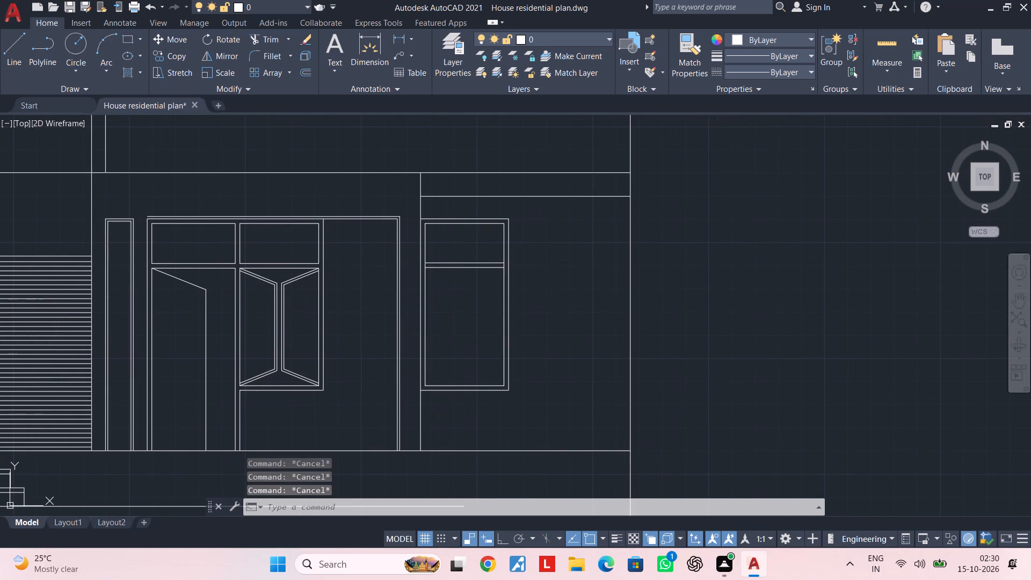
# Draw a vertical centre line in the separate right-hand window from the transom's lower line midpoint to the inner frame's bottom edge.
pyautogui.moveTo(448, 302); pyautogui.dragTo(514, 298, button='middle')
pyautogui.press('Escape')
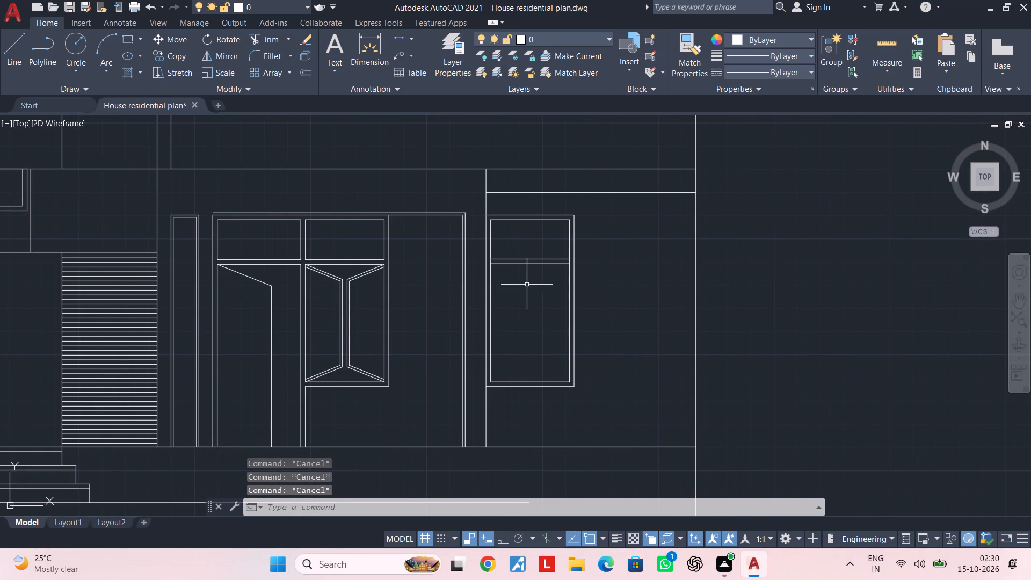
pyautogui.scroll(2, 528, 277)
pyautogui.scroll(-1, 549, 297)
pyautogui.middleClick(565, 294)
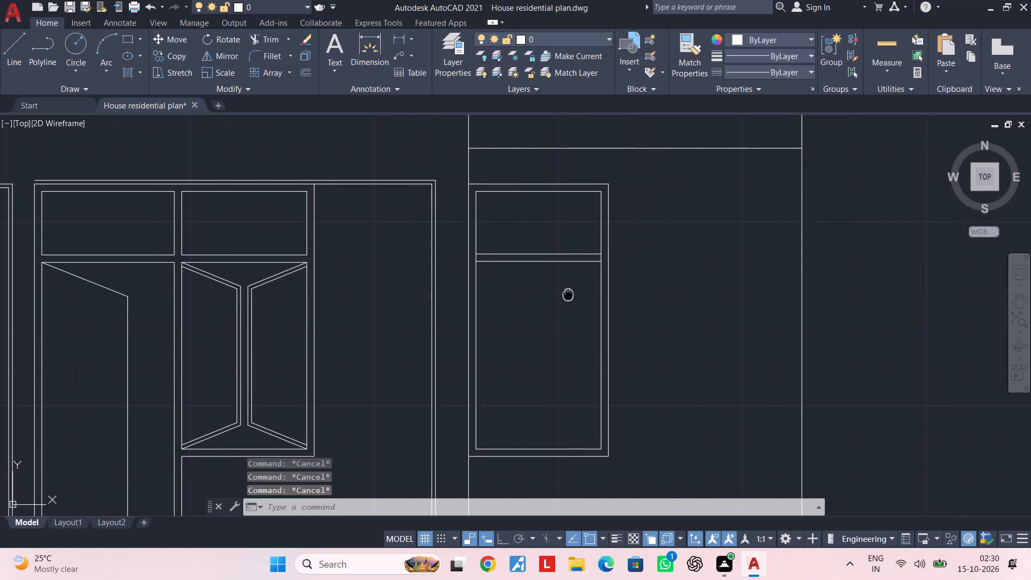
pyautogui.press('Escape')
pyautogui.press('Escape')
pyautogui.press('Escape')
pyautogui.press('l')
pyautogui.press('space')
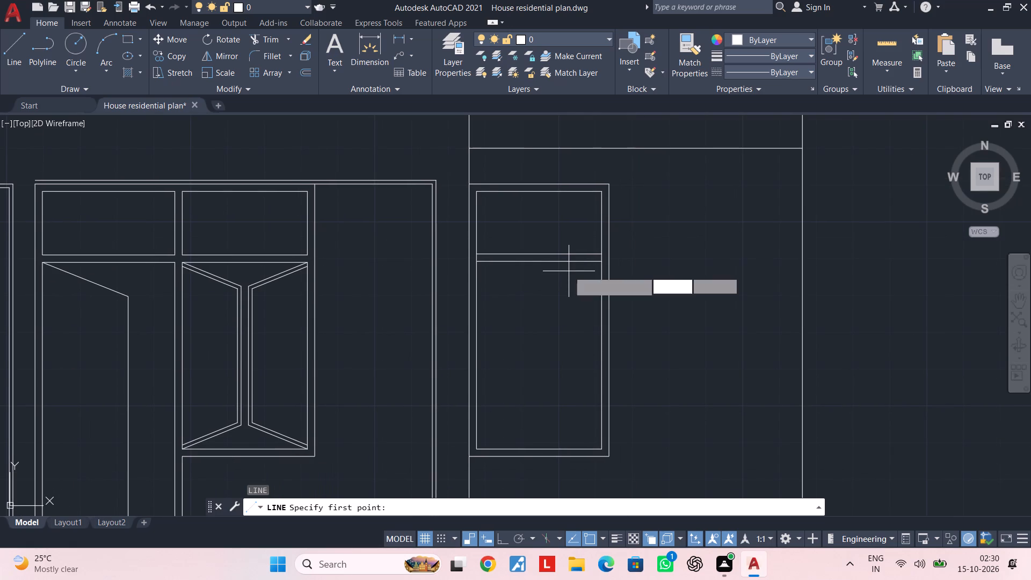
pyautogui.scroll(1, 547, 266)
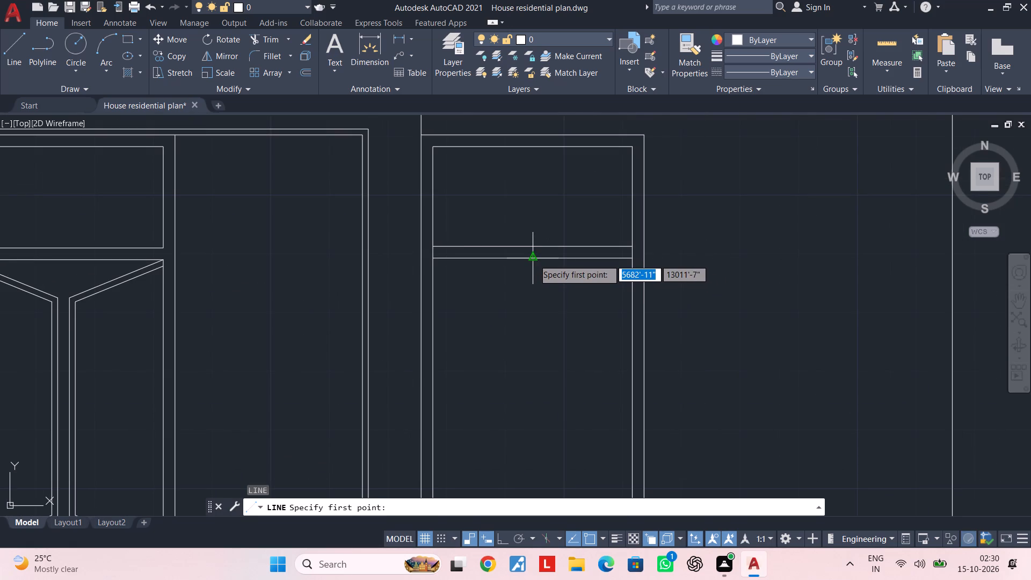
pyautogui.click(535, 259)
pyautogui.moveTo(533, 379); pyautogui.dragTo(522, 291, button='middle')
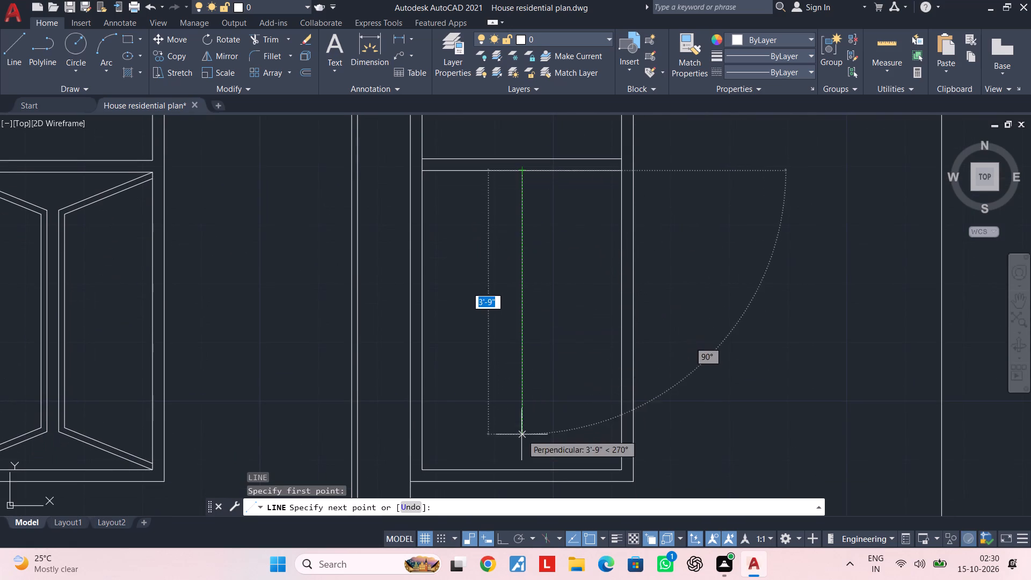
pyautogui.click(522, 471)
pyautogui.press('Escape')
pyautogui.press('Escape')
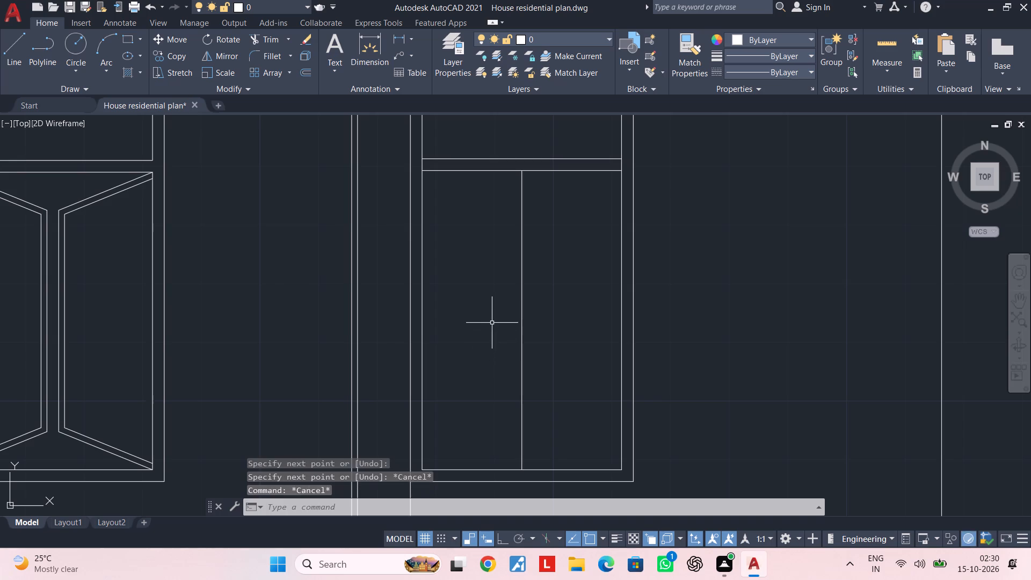
pyautogui.press('space')
pyautogui.press('Escape')
pyautogui.press('Escape')
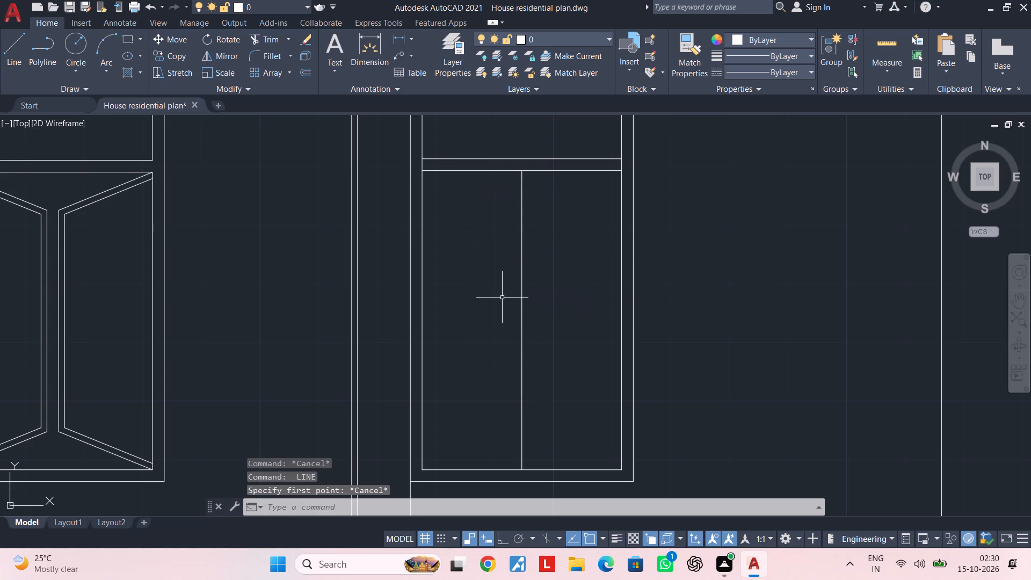
# Offset the right-hand window's vertical centre line 1" to both sides.
pyautogui.press('o')
pyautogui.write('f')
pyautogui.press('space')
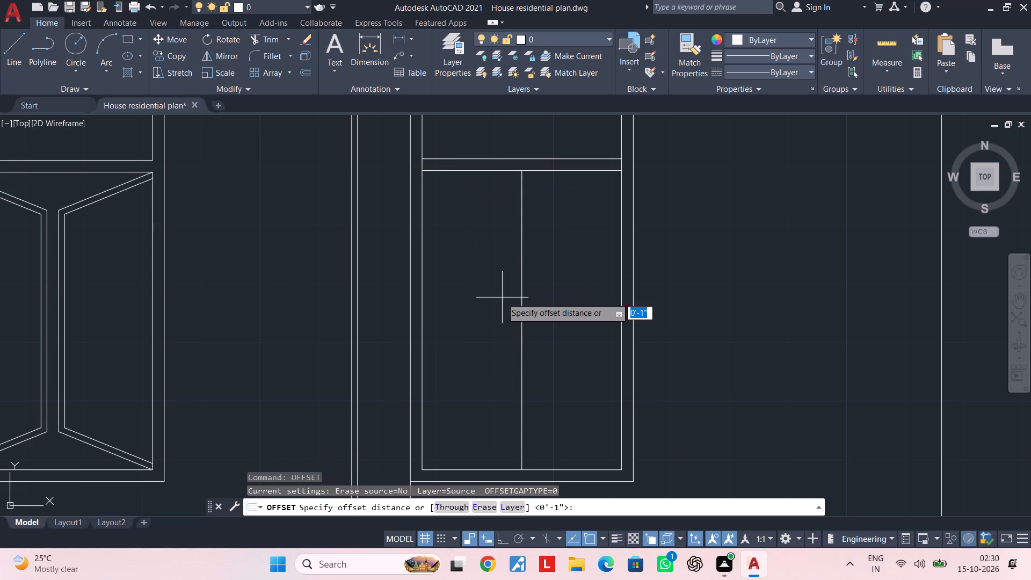
pyautogui.press('1')
pyautogui.hotkey('shift', '"')
pyautogui.press('Return')
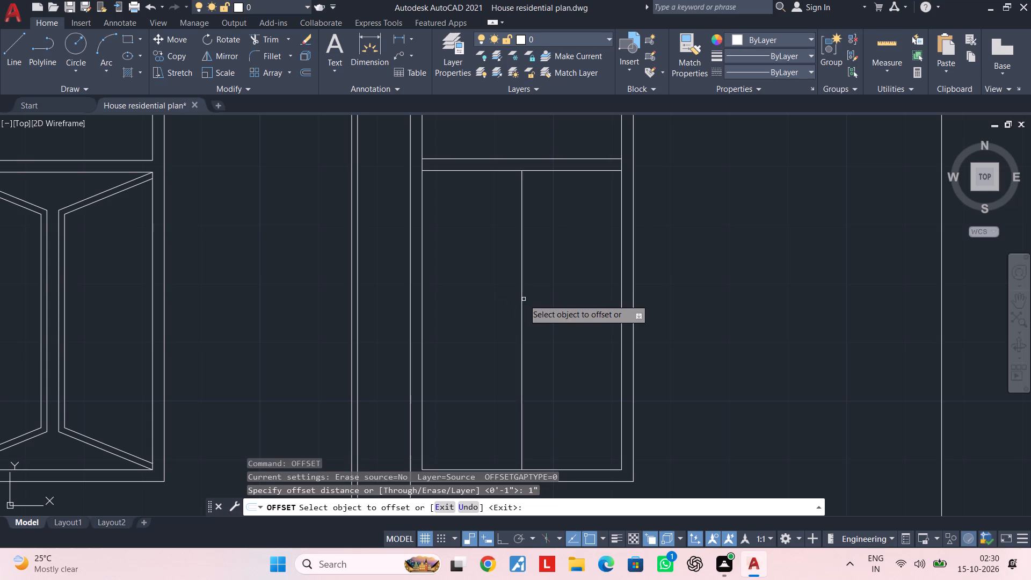
pyautogui.click(521, 299)
pyautogui.click(478, 303)
pyautogui.click(522, 296)
pyautogui.click(555, 294)
pyautogui.press('Escape')
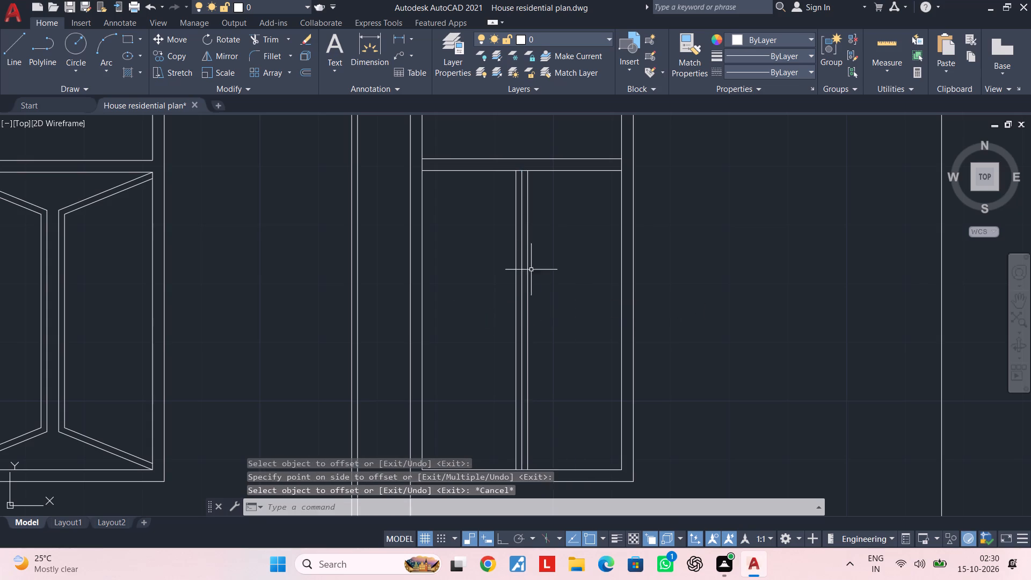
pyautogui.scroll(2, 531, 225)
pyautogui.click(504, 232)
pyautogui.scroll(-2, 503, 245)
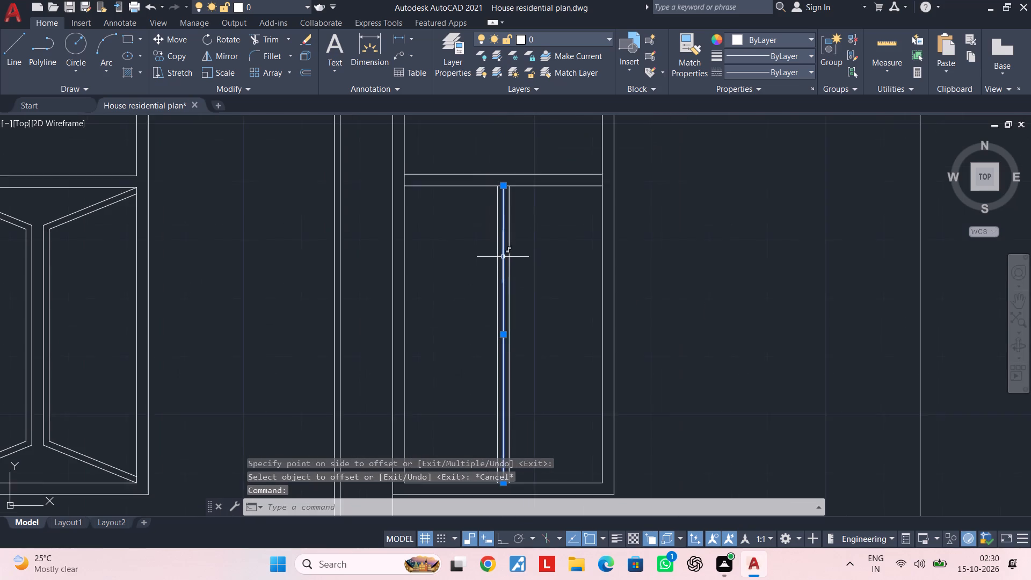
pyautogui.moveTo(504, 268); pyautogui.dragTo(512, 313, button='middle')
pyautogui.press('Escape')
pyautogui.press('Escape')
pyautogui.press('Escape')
# Draw a sloping line in the right-hand window from the lower pane's upper-left corner down to the left mullion line.
pyautogui.press('l')
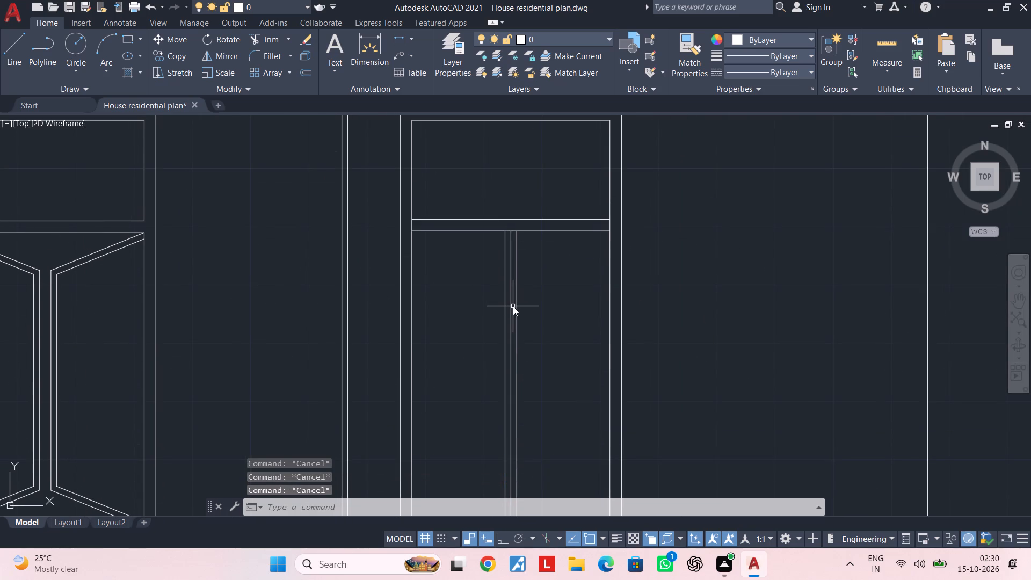
pyautogui.press('space')
pyautogui.scroll(1, 426, 231)
pyautogui.click(403, 235)
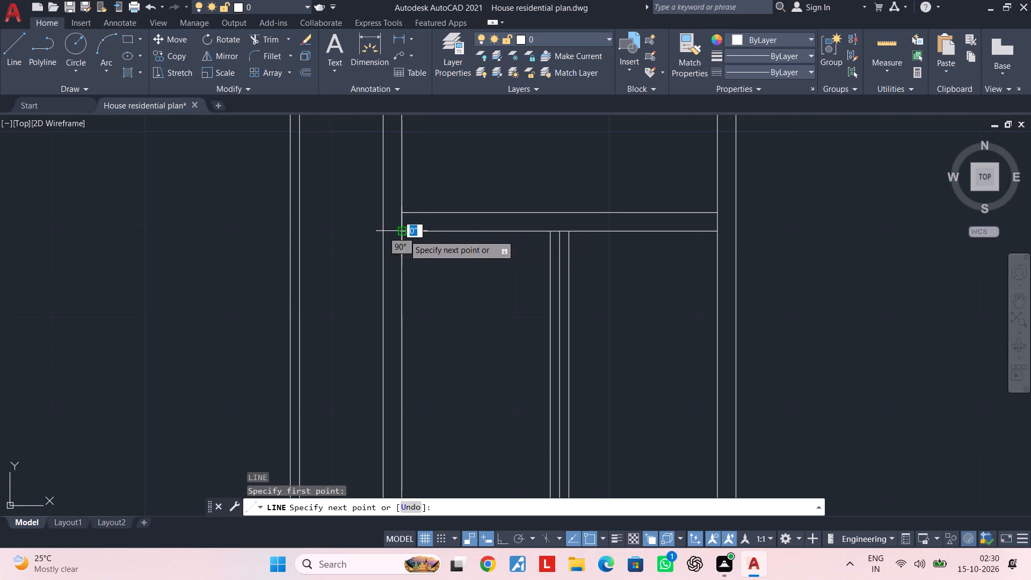
pyautogui.click(547, 278)
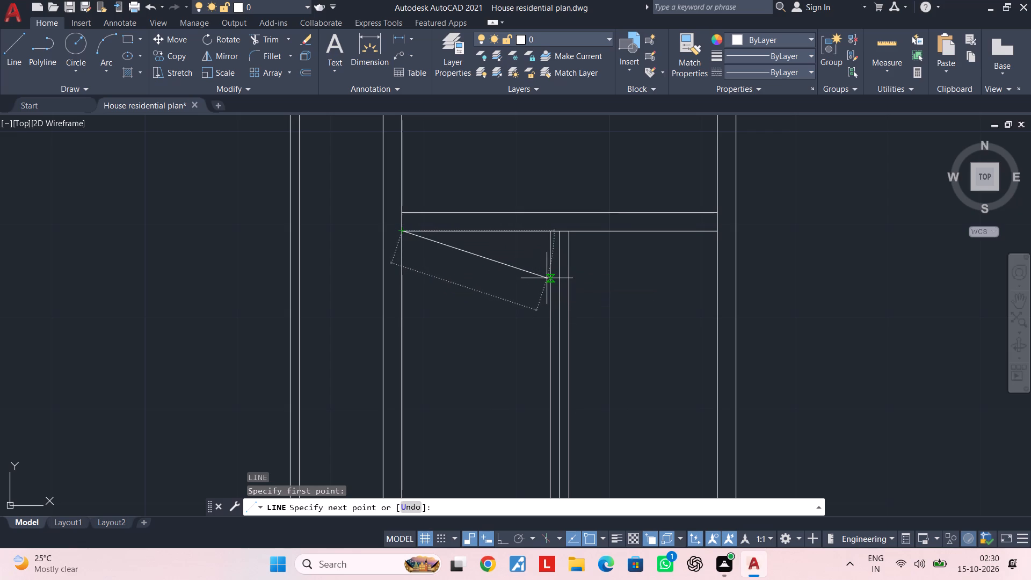
pyautogui.press('Escape')
pyautogui.press('Escape')
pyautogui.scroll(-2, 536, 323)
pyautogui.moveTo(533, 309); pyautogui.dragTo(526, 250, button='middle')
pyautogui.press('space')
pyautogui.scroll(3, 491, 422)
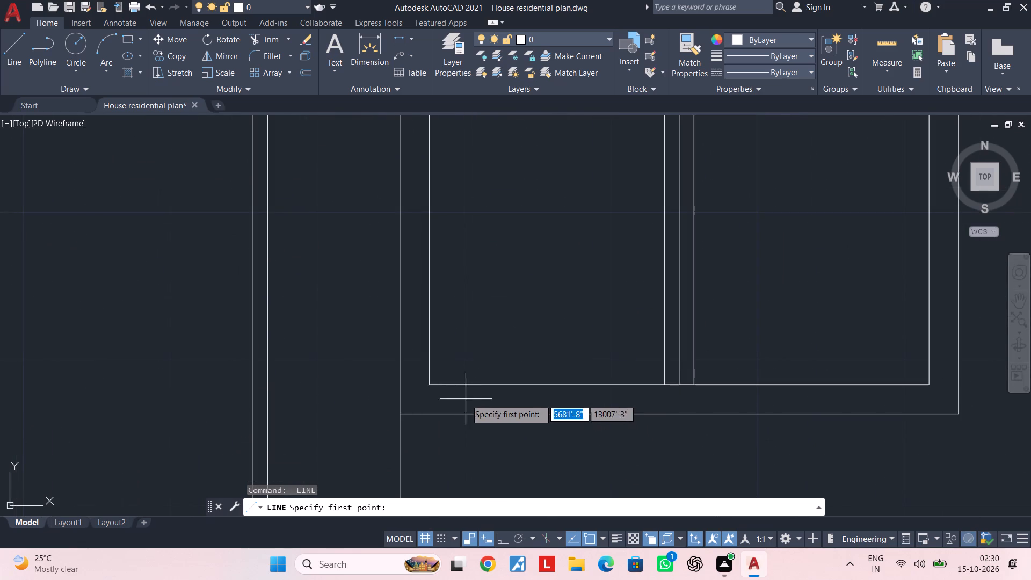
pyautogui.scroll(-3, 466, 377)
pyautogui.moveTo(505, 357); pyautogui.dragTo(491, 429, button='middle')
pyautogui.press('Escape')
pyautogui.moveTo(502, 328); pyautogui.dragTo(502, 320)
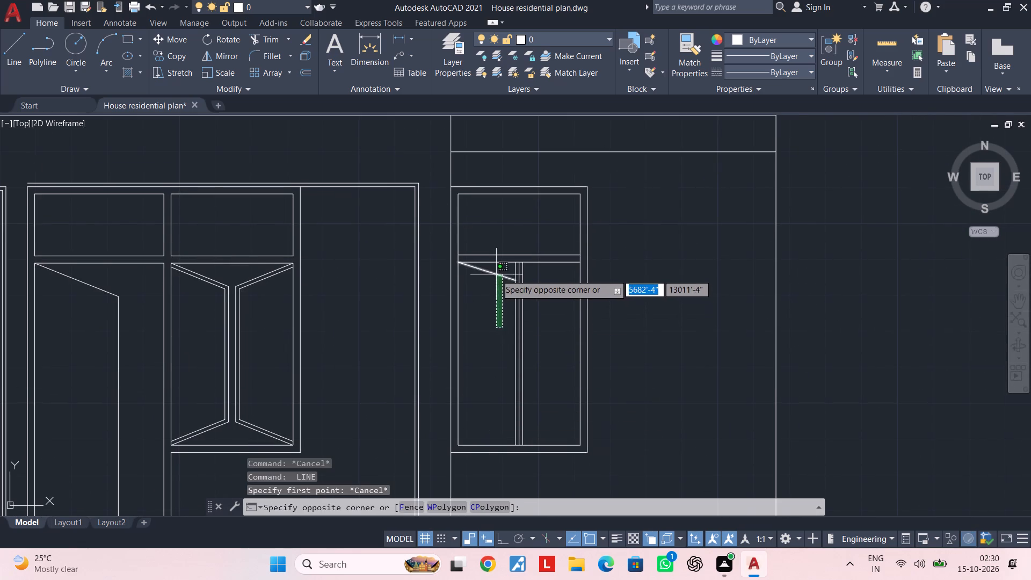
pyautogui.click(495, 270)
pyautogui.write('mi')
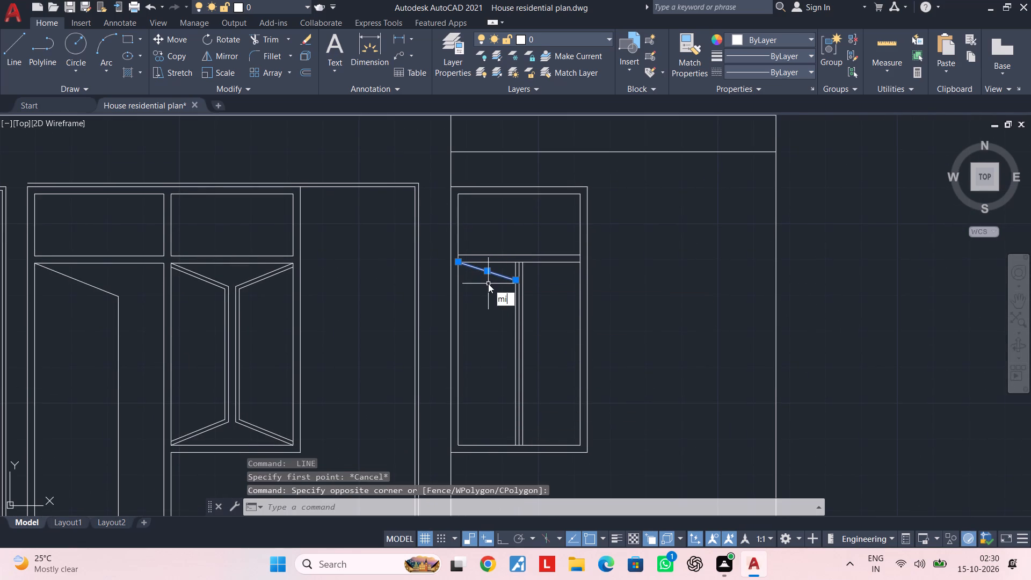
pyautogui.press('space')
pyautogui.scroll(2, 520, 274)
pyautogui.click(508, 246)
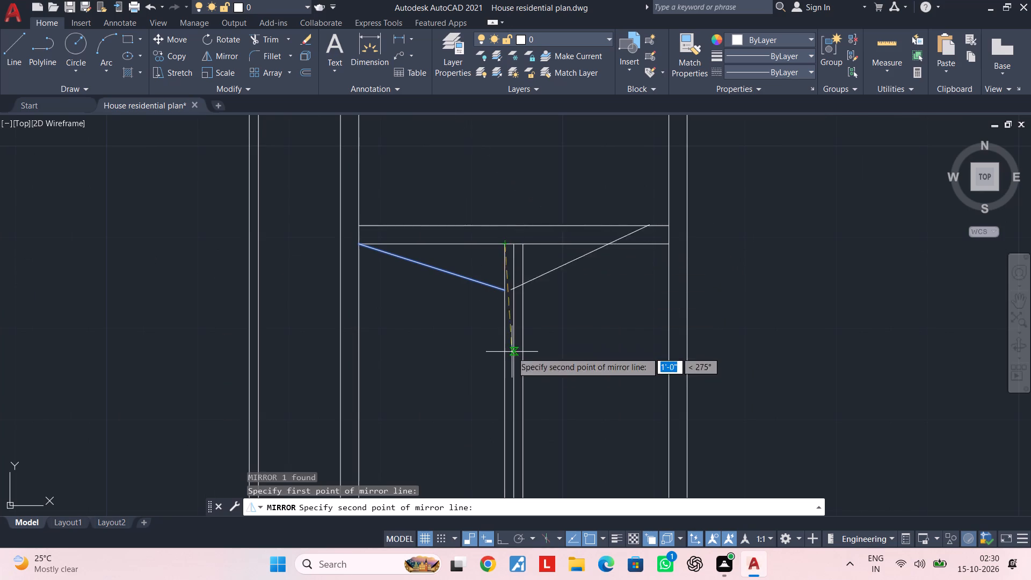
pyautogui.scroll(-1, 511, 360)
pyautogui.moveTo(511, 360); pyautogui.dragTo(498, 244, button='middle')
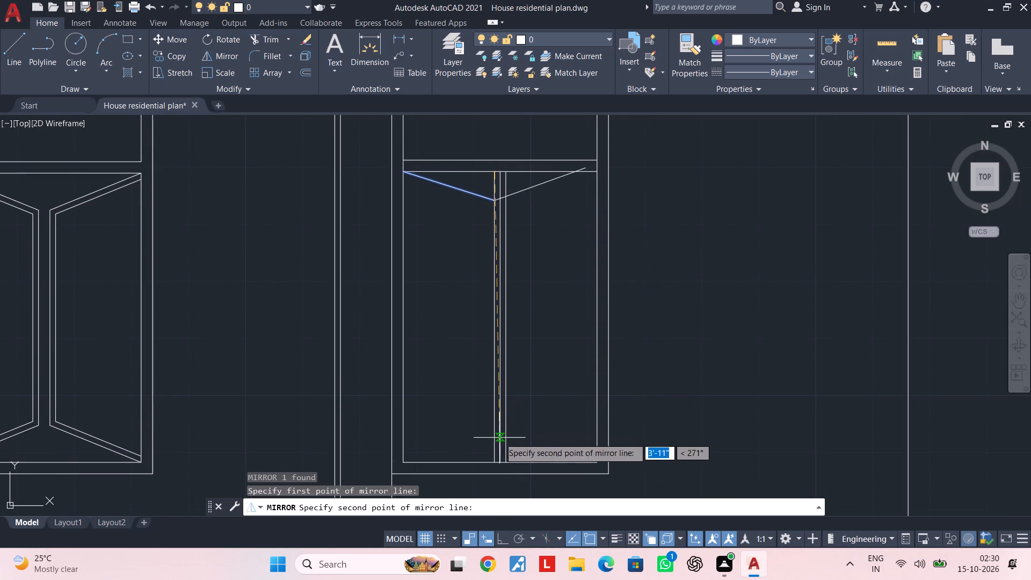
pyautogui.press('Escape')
# Mirror the right-hand window's sloping line about the left pane's horizontal mid-height axis, keeping the original.
pyautogui.click(470, 176)
pyautogui.click(453, 221)
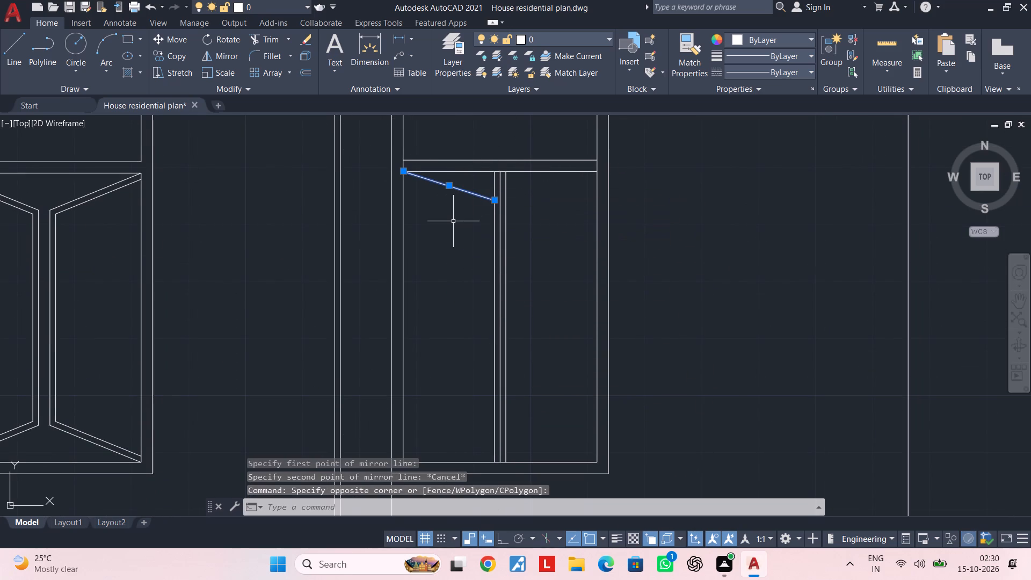
pyautogui.press('space')
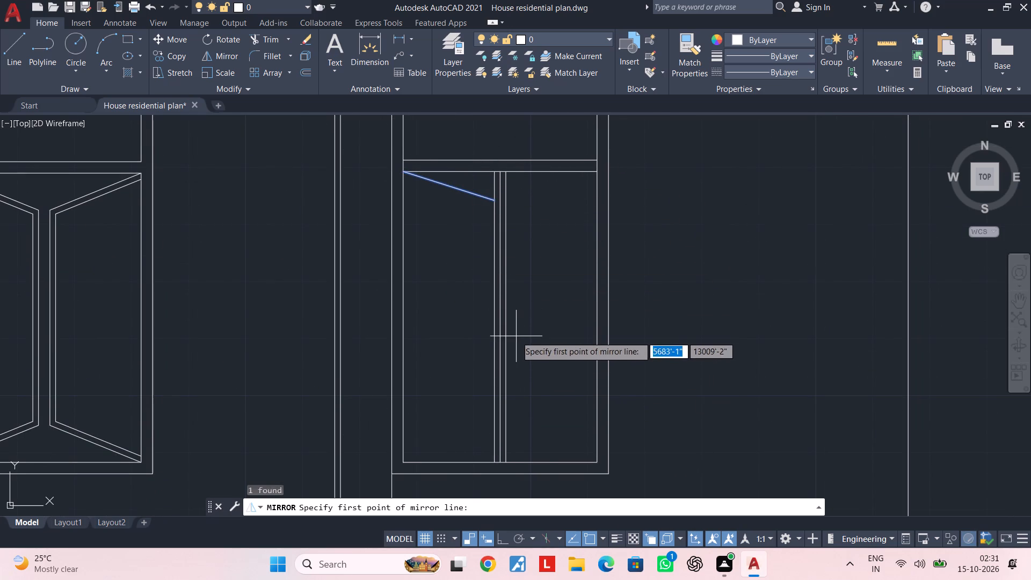
pyautogui.click(493, 314)
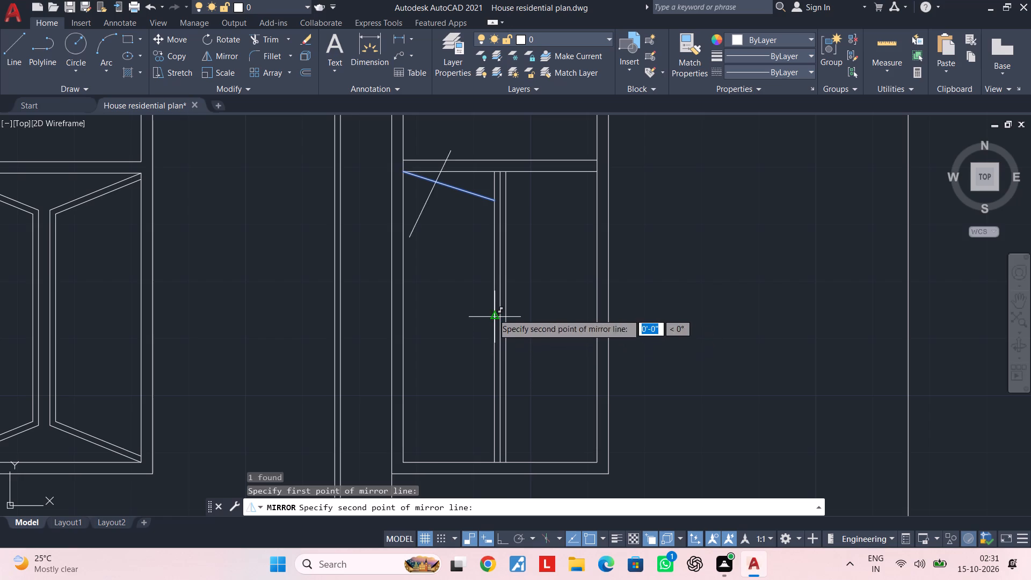
pyautogui.click(403, 323)
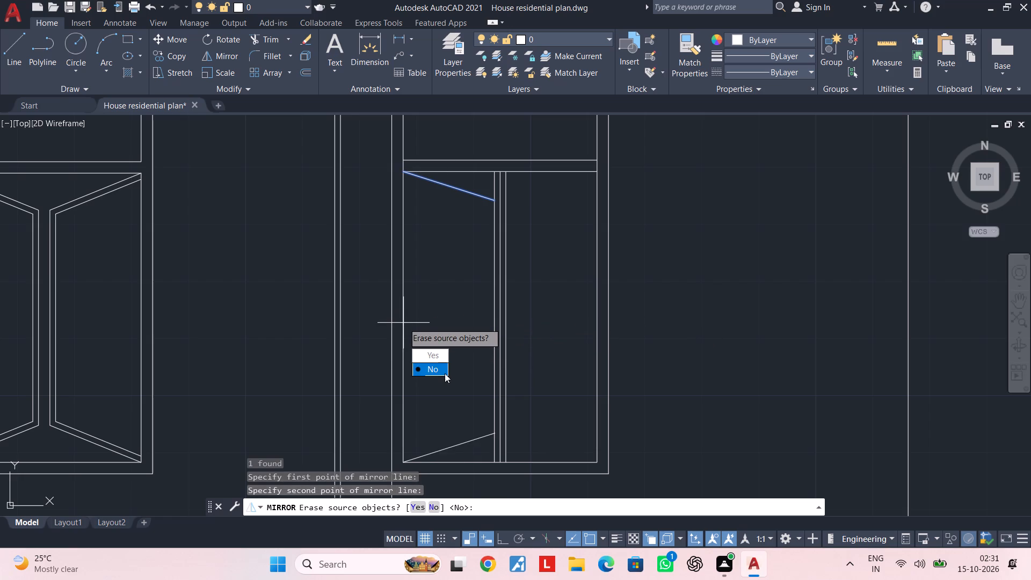
pyautogui.moveTo(445, 373); pyautogui.dragTo(403, 323)
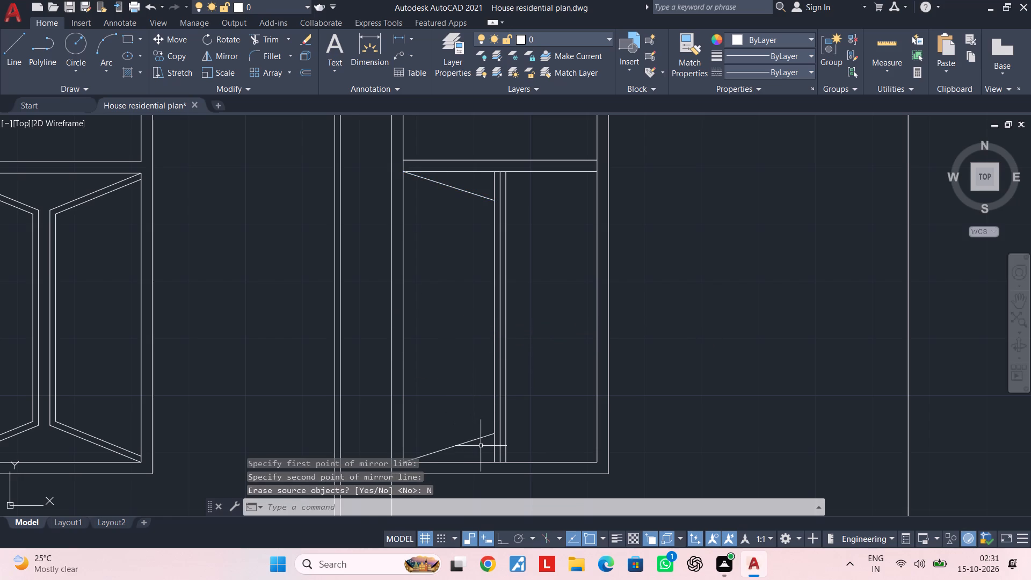
# Mirror the left pane's upper and lower sloping lines about the right-hand window's vertical centre line, keeping the originals.
pyautogui.click(481, 446)
pyautogui.click(467, 426)
pyautogui.click(461, 230)
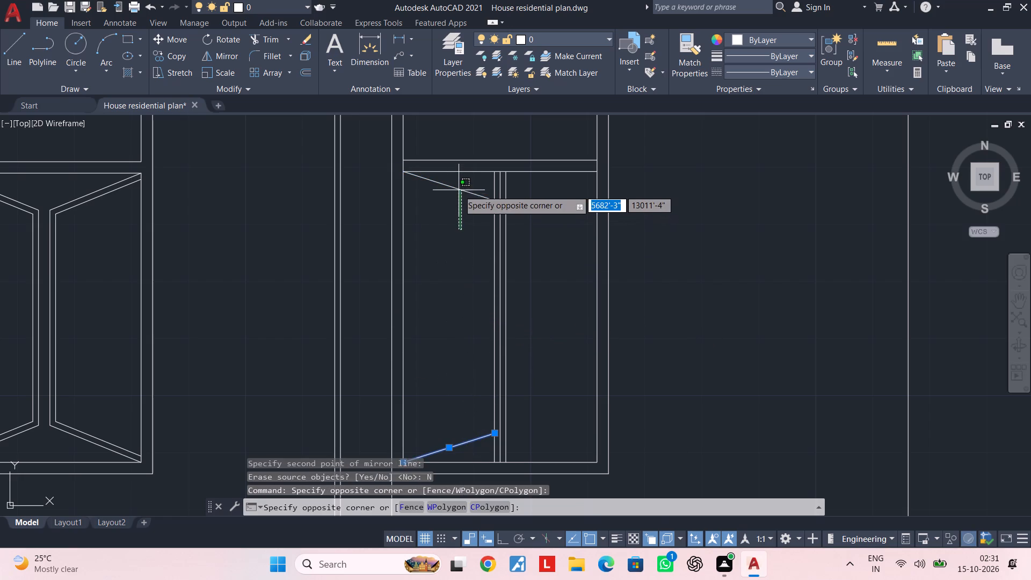
pyautogui.click(458, 186)
pyautogui.write('mi')
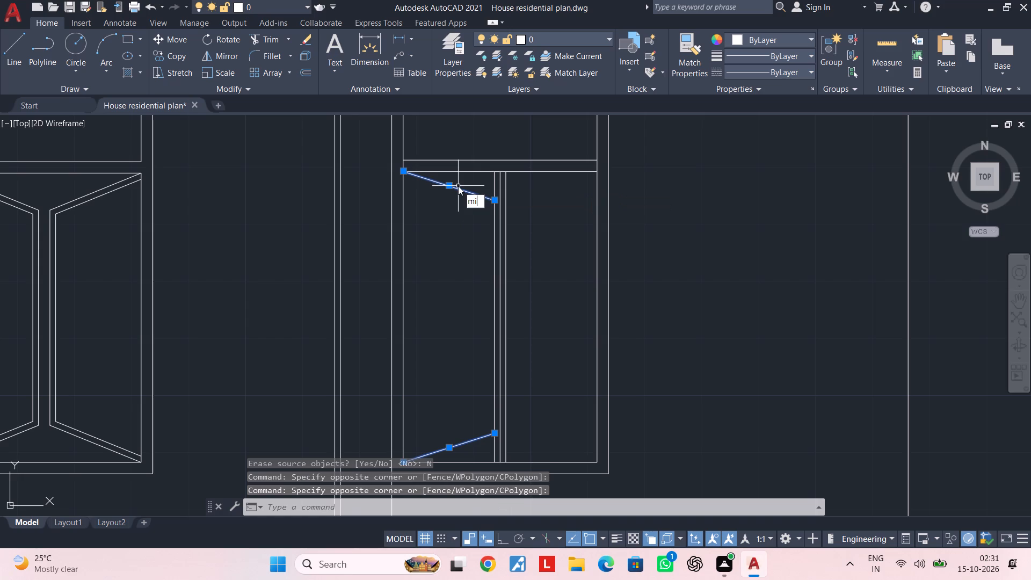
pyautogui.press('space')
pyautogui.scroll(3, 499, 165)
pyautogui.click(489, 181)
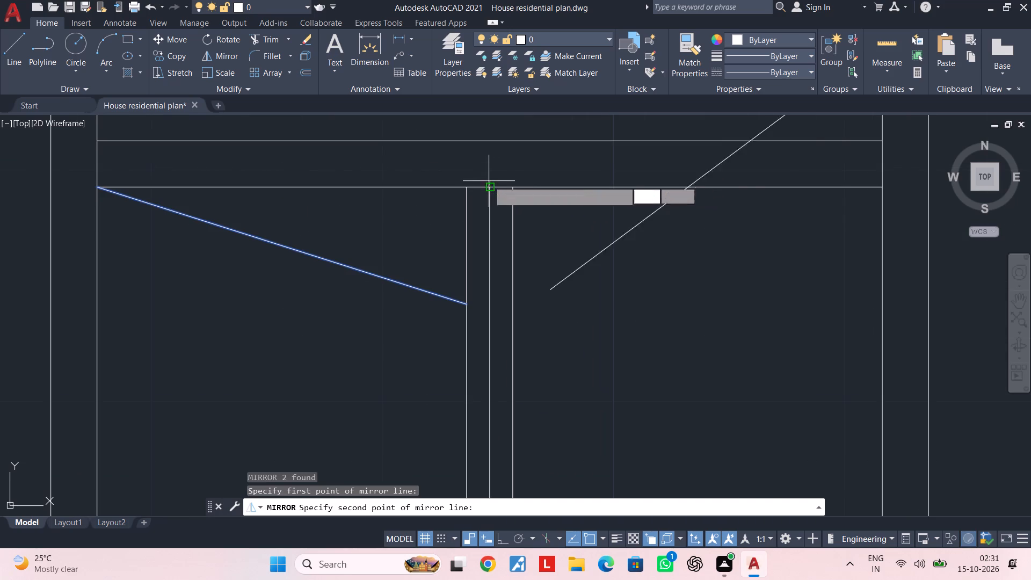
pyautogui.scroll(-2, 500, 310)
pyautogui.moveTo(500, 310); pyautogui.dragTo(497, 183, button='middle')
pyautogui.scroll(-1, 507, 335)
pyautogui.moveTo(506, 331); pyautogui.dragTo(491, 247, button='middle')
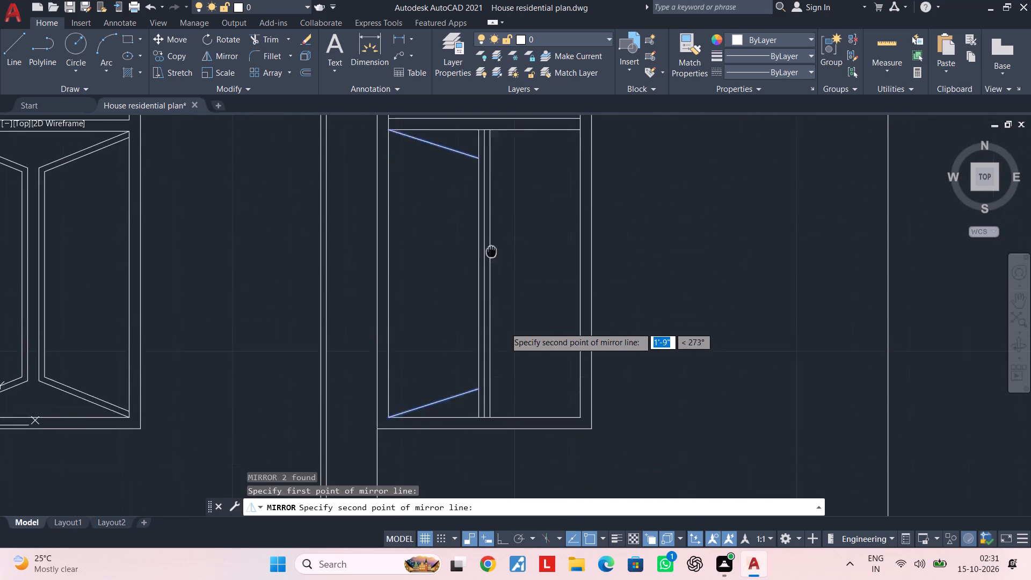
pyautogui.moveTo(491, 247); pyautogui.dragTo(490, 224, button='middle')
pyautogui.scroll(2, 488, 395)
pyautogui.click(470, 386)
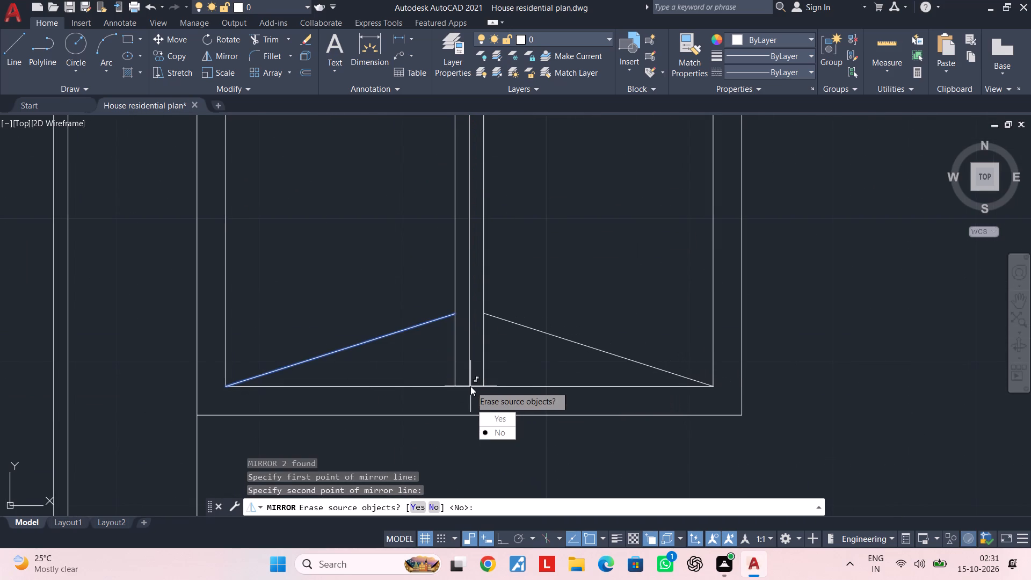
pyautogui.moveTo(505, 433); pyautogui.dragTo(470, 386)
pyautogui.press('Escape')
pyautogui.press('Escape')
pyautogui.press('Escape')
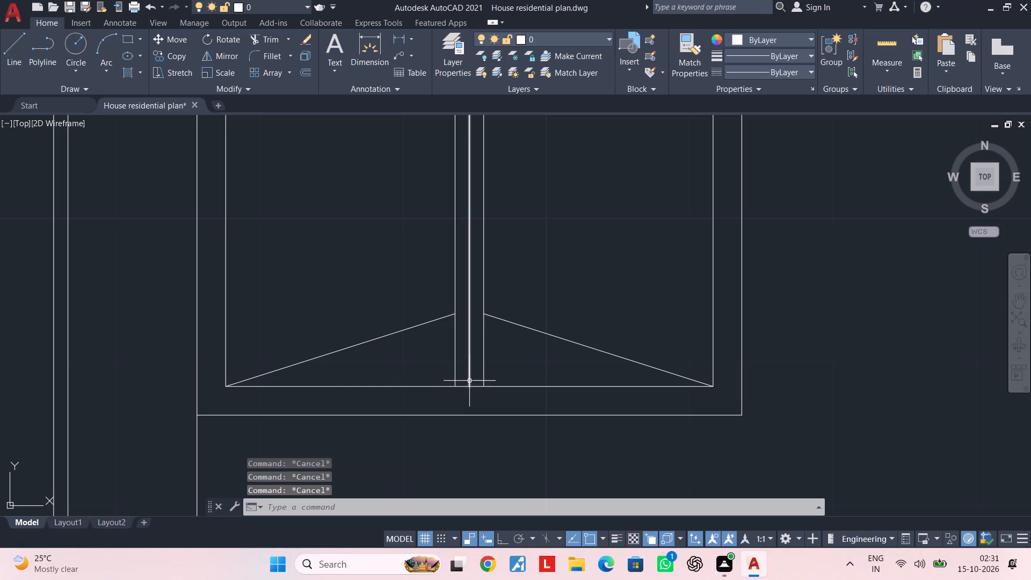
# Trim the right-hand window's mullion lines beyond the lower and upper sloping lines, removing the centre line between them.
pyautogui.press('t')
pyautogui.press('r')
pyautogui.press('space')
pyautogui.click(496, 354)
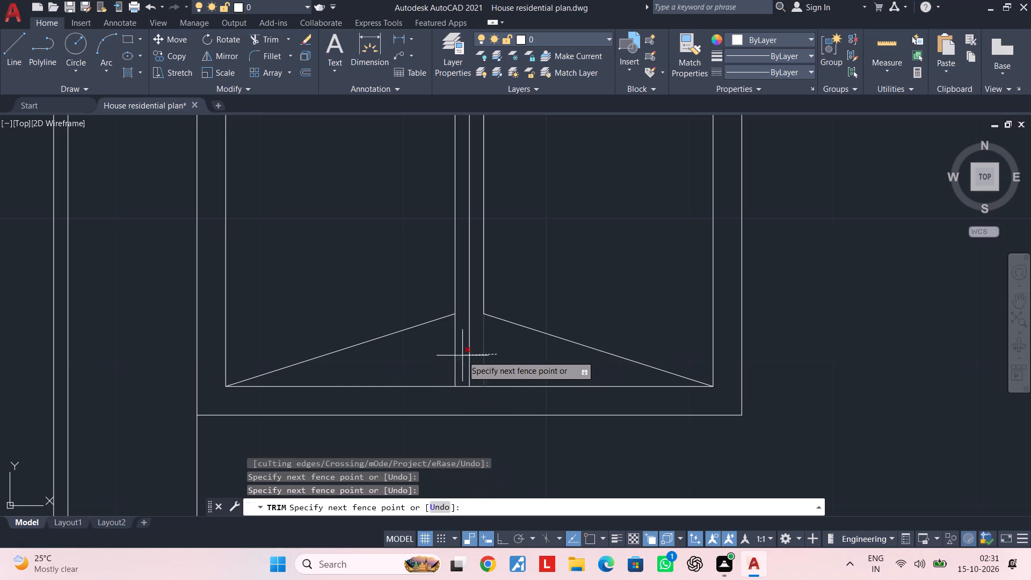
pyautogui.click(441, 356)
pyautogui.scroll(-3, 446, 356)
pyautogui.moveTo(478, 265); pyautogui.dragTo(488, 344, button='middle')
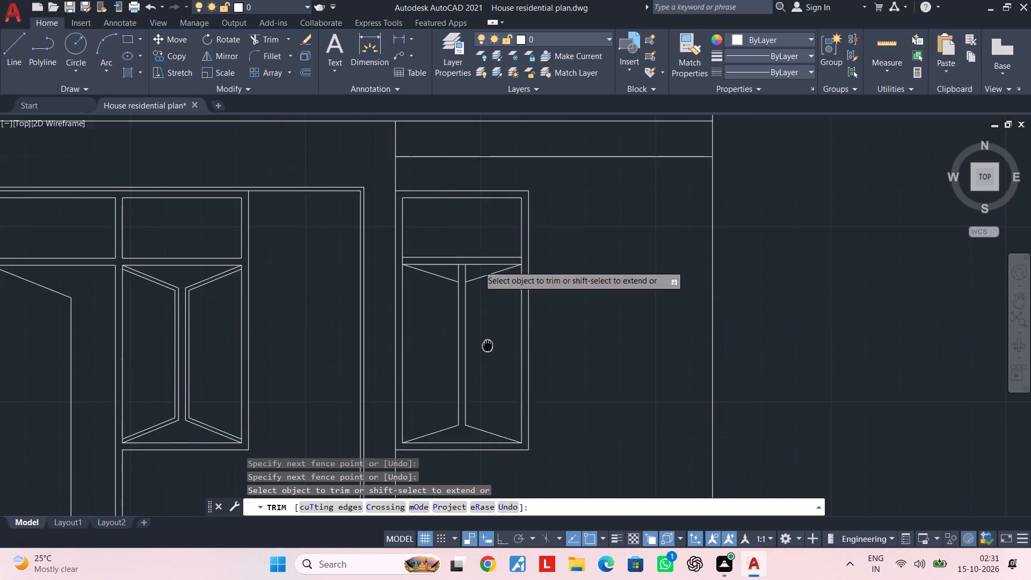
pyautogui.moveTo(488, 344); pyautogui.dragTo(488, 345, button='middle')
pyautogui.scroll(4, 468, 285)
pyautogui.click(469, 241)
pyautogui.click(376, 241)
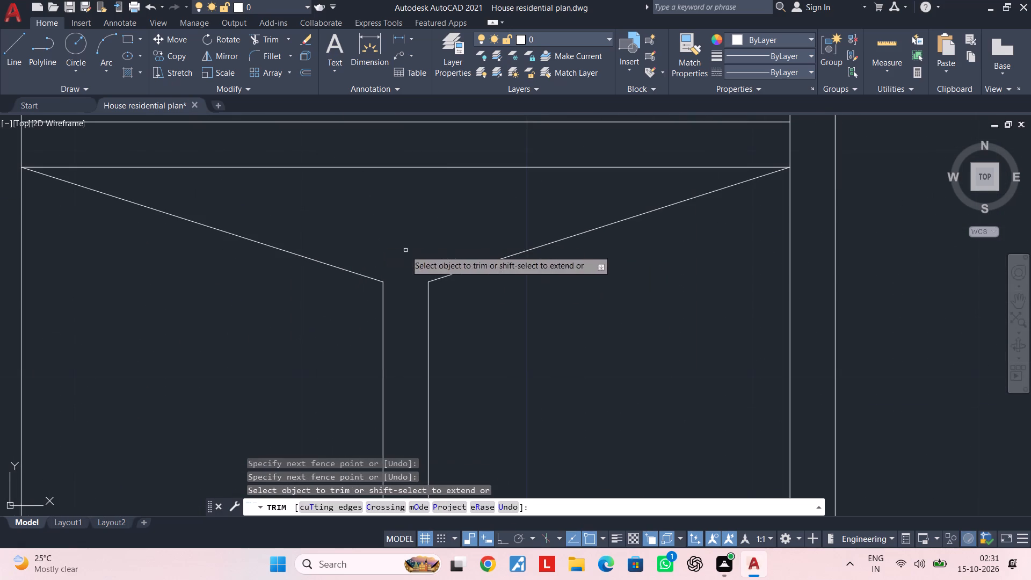
pyautogui.scroll(-4, 455, 266)
pyautogui.moveTo(480, 284); pyautogui.dragTo(487, 244, button='middle')
pyautogui.press('Escape')
pyautogui.press('Escape')
# Join the right-hand window's left leaf, its two sloping lines and vertical line, into one polyline.
pyautogui.click(463, 231)
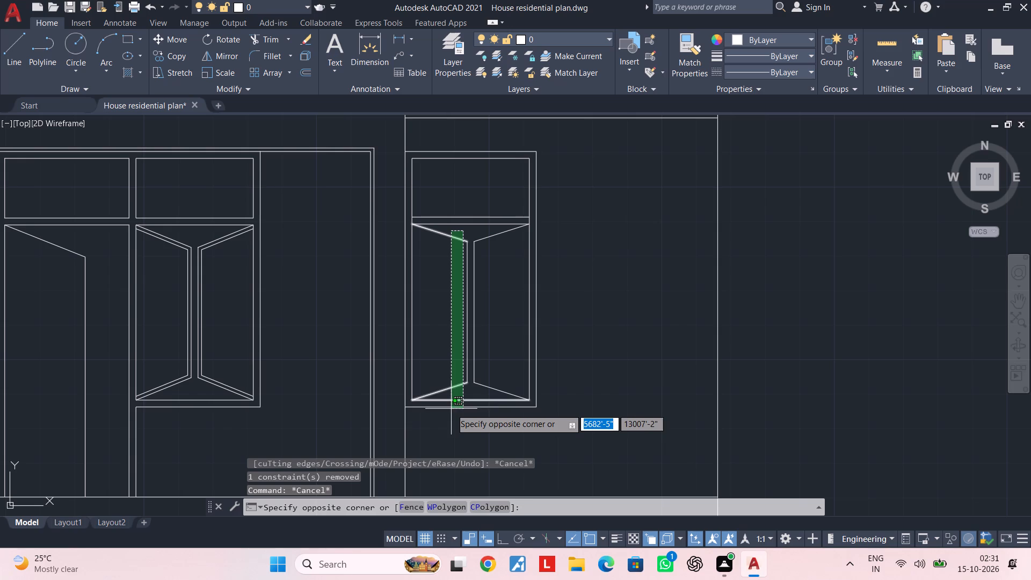
pyautogui.click(451, 390)
pyautogui.scroll(2, 469, 328)
pyautogui.click(471, 315)
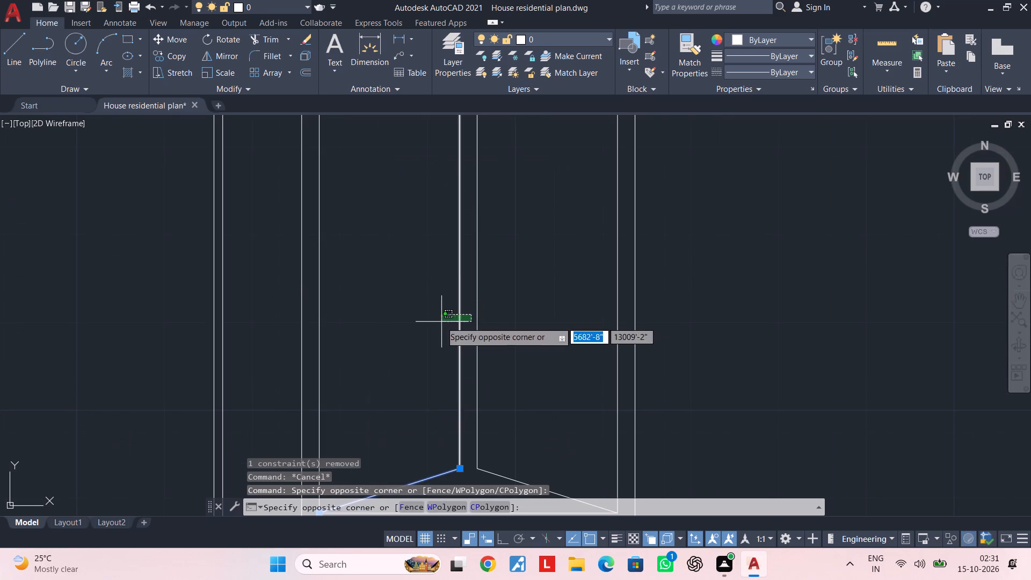
pyautogui.click(440, 322)
pyautogui.press('j')
pyautogui.press('space')
# Join the right-hand window's right leaf, its two sloping lines and vertical line, into one polyline.
pyautogui.scroll(-1, 507, 375)
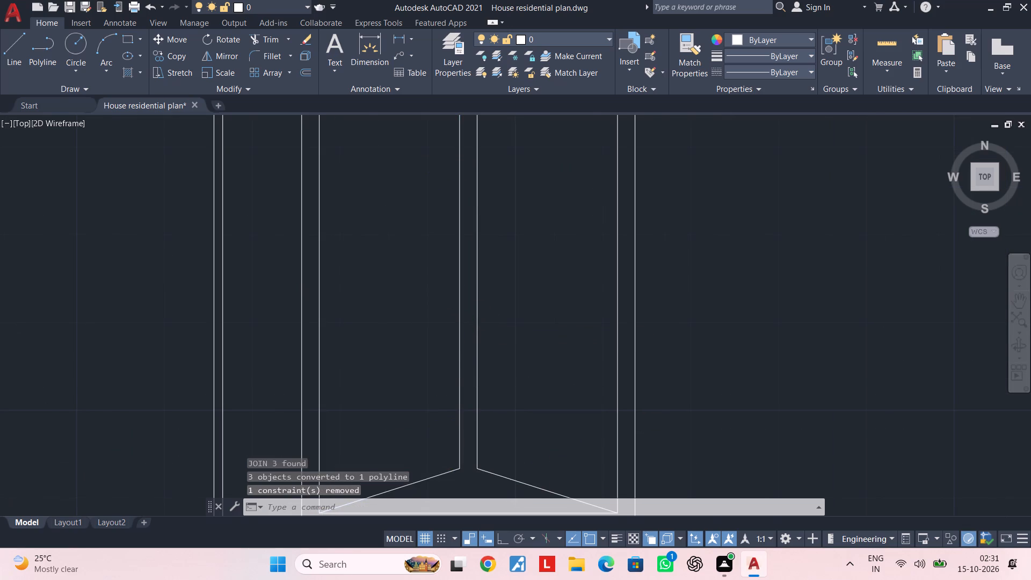
pyautogui.moveTo(505, 354); pyautogui.dragTo(502, 325, button='middle')
pyautogui.click(492, 325)
pyautogui.click(482, 328)
pyautogui.click(525, 208)
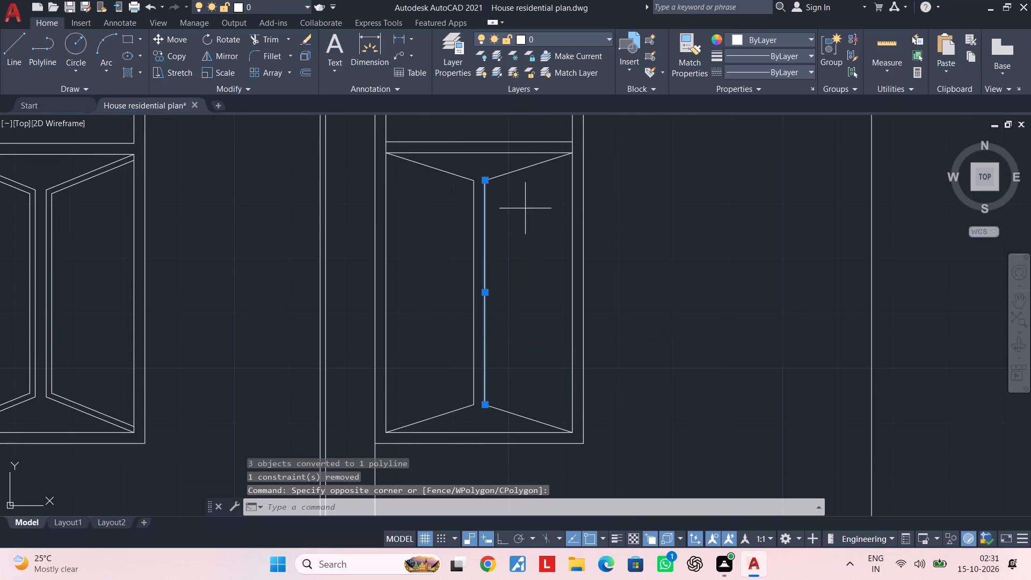
pyautogui.click(505, 171)
pyautogui.moveTo(527, 328); pyautogui.dragTo(508, 245, button='middle')
pyautogui.scroll(-1, 526, 321)
pyautogui.scroll(2, 492, 347)
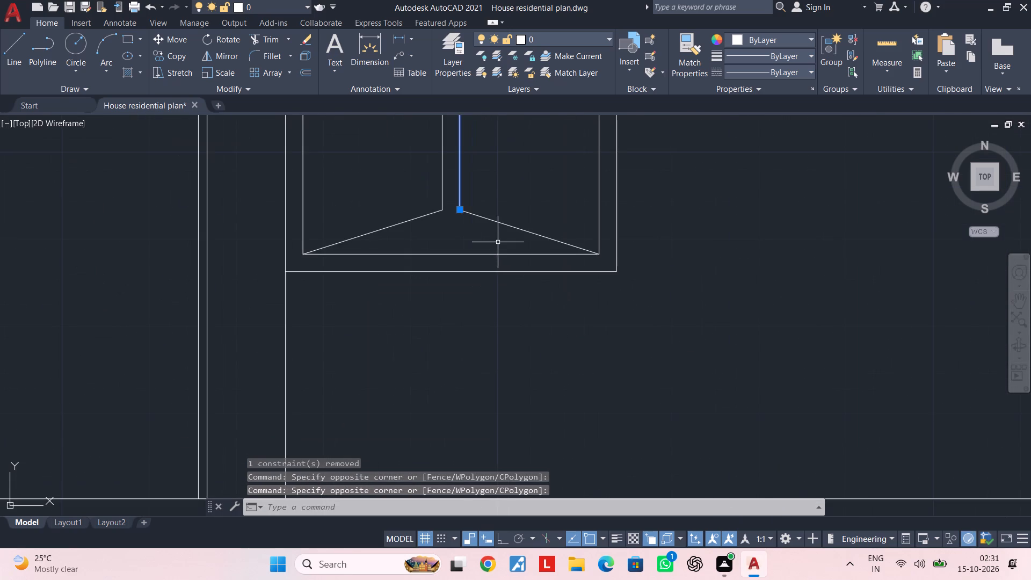
pyautogui.click(498, 242)
pyautogui.click(497, 192)
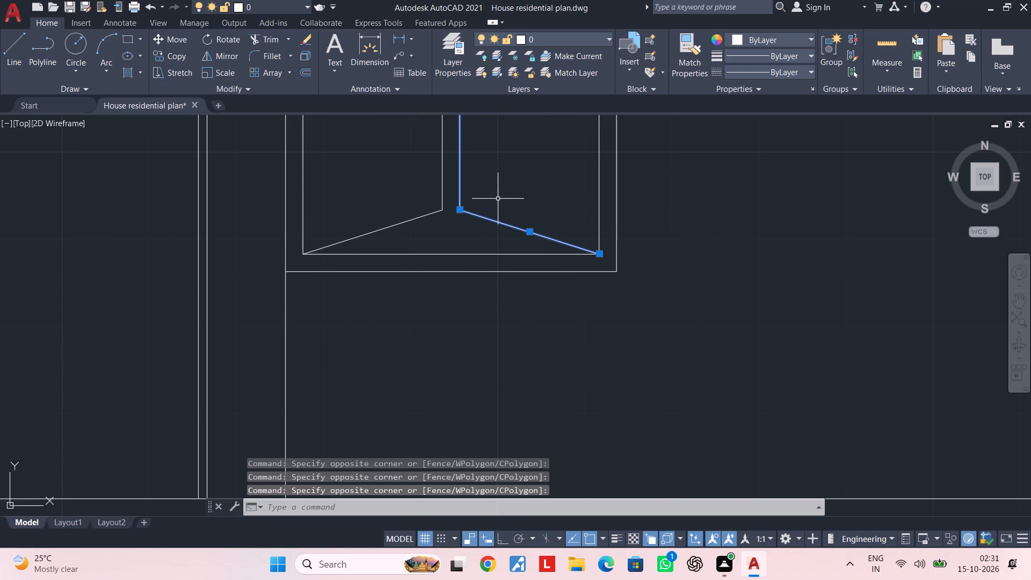
pyautogui.press('j')
pyautogui.press('space')
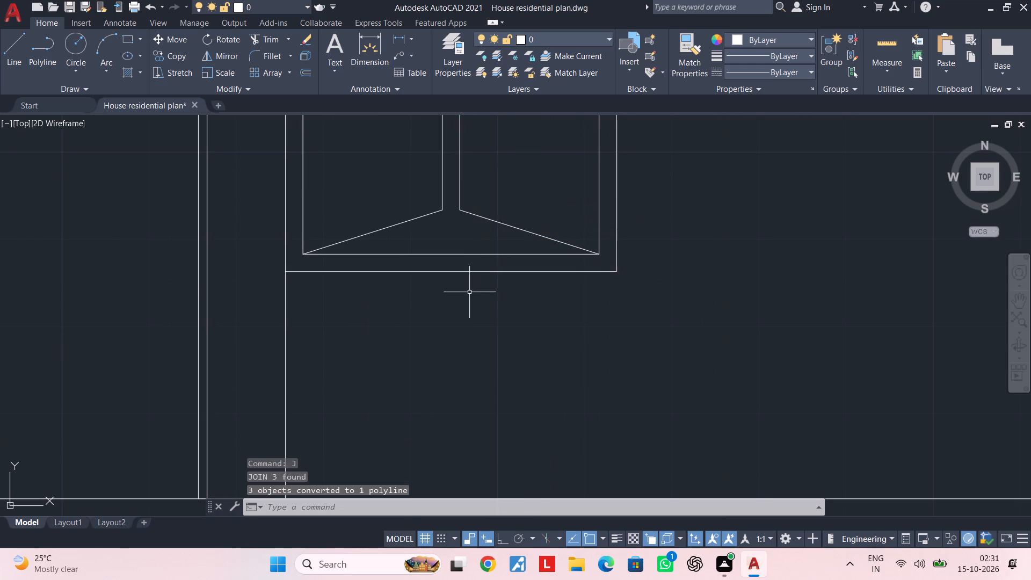
# Offset both leaf polylines of the right-hand window 1" towards the inside of each leaf.
pyautogui.press('o')
pyautogui.press('f')
pyautogui.press('space')
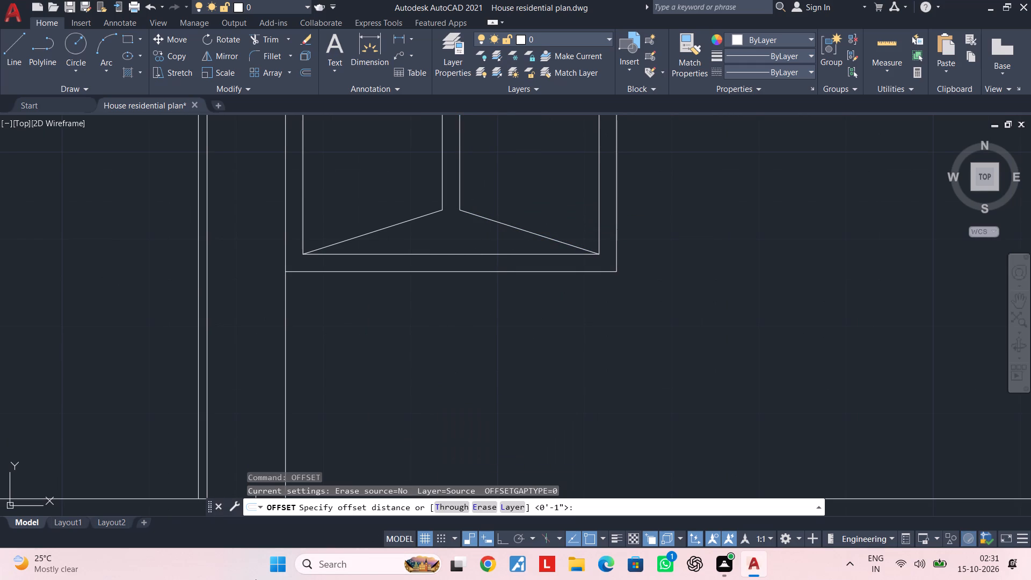
pyautogui.press('1')
pyautogui.hotkey('shift', '"')
pyautogui.press('Return')
pyautogui.scroll(-1, 359, 300)
pyautogui.moveTo(351, 294); pyautogui.dragTo(365, 421, button='middle')
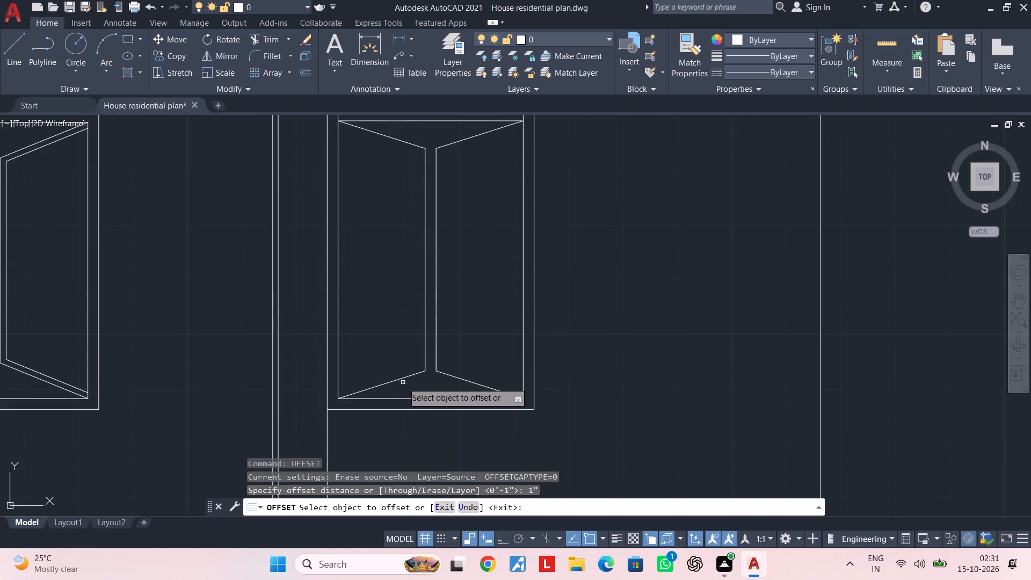
pyautogui.click(403, 374)
pyautogui.click(402, 378)
pyautogui.click(383, 358)
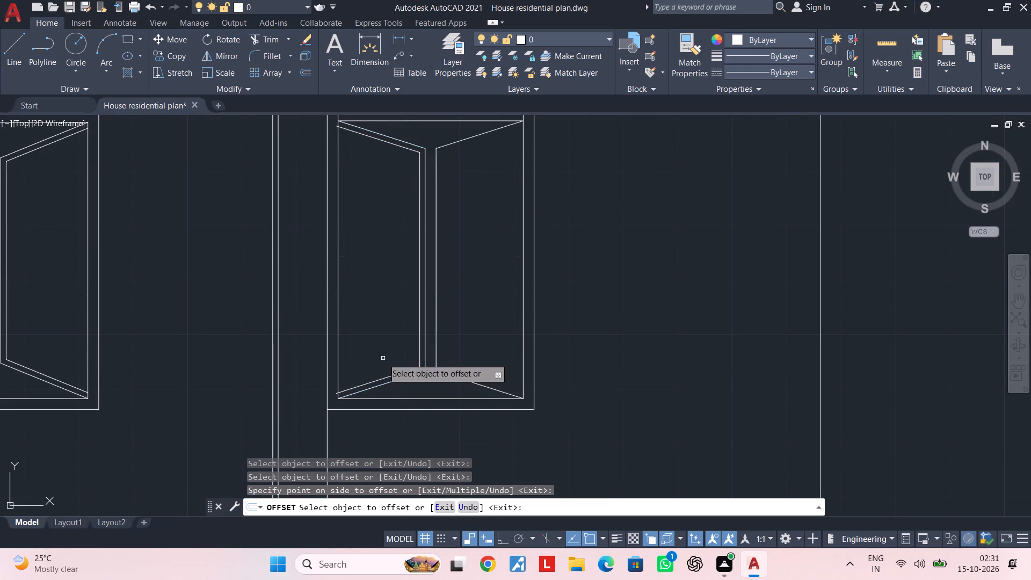
pyautogui.click(462, 380)
pyautogui.click(493, 345)
pyautogui.press('Escape')
pyautogui.press('Escape')
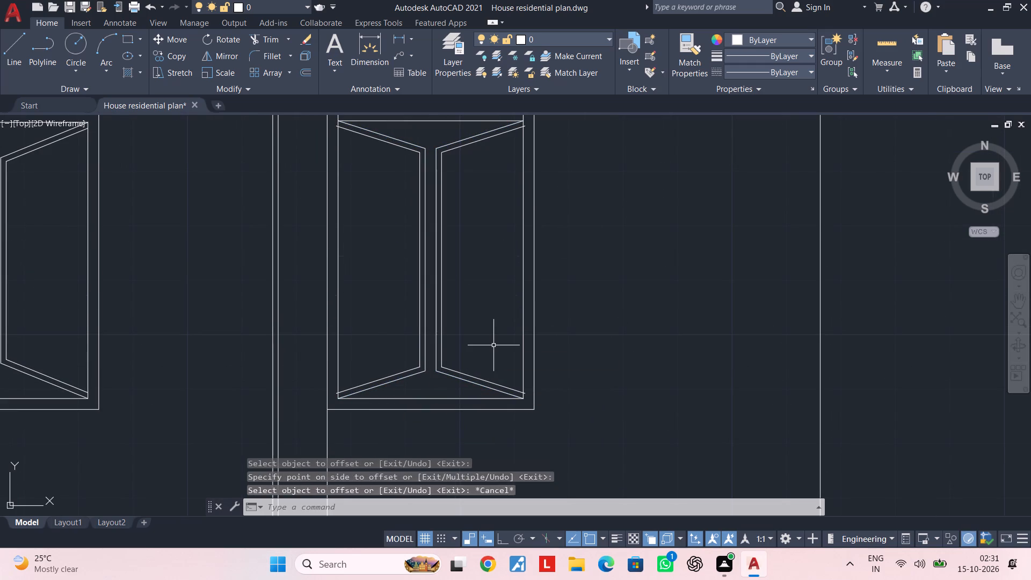
pyautogui.press('Escape')
pyautogui.press('Escape')
# Trim the four overshooting ends of the right-hand window's inner leaf lines where they cross the frame's vertical lines.
pyautogui.write('tr')
pyautogui.press('space')
pyautogui.scroll(2, 528, 392)
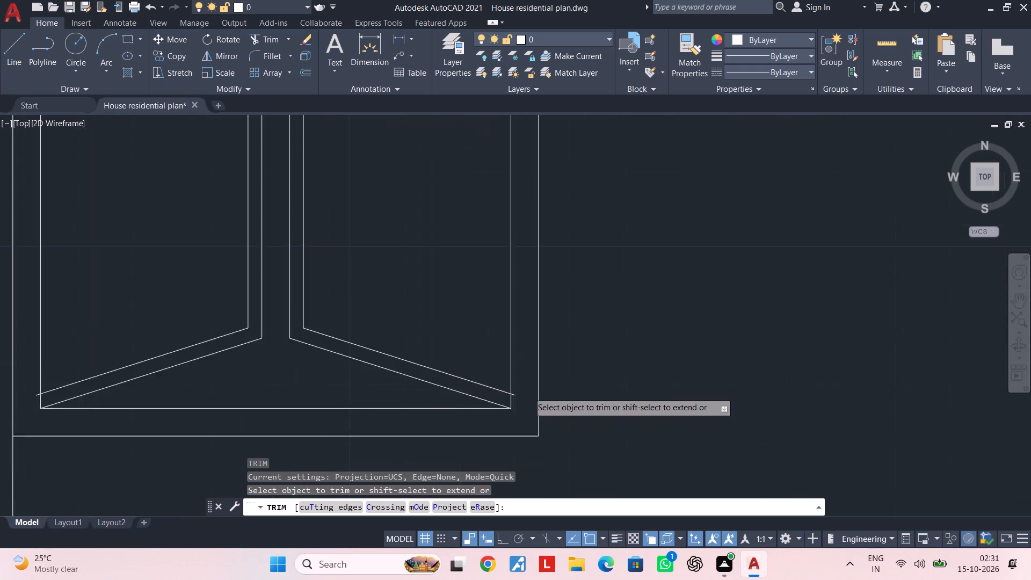
pyautogui.scroll(2, 528, 392)
pyautogui.click(491, 401)
pyautogui.scroll(-4, 490, 403)
pyautogui.moveTo(497, 402); pyautogui.dragTo(551, 381, button='middle')
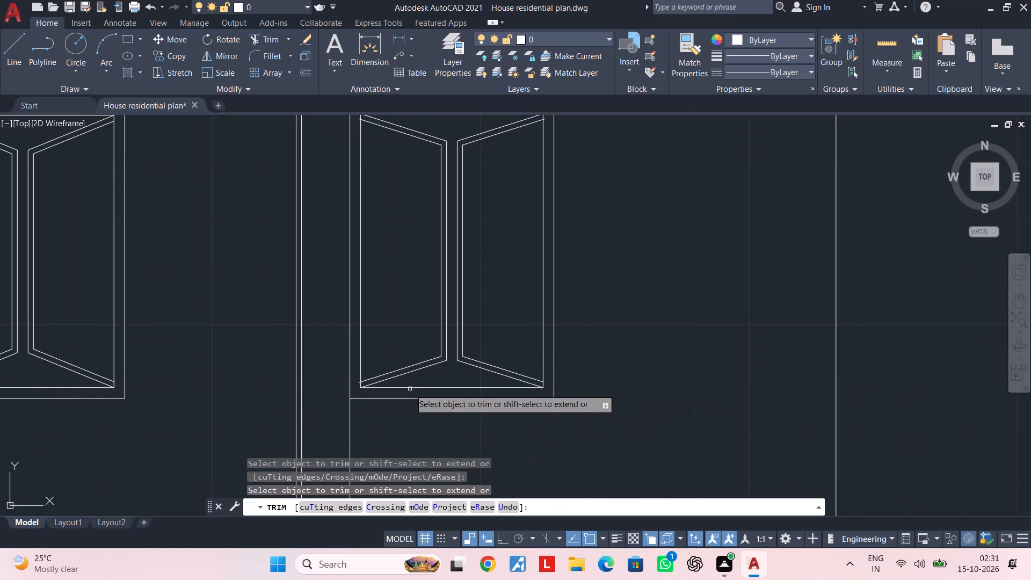
pyautogui.scroll(4, 350, 375)
pyautogui.click(384, 397)
pyautogui.scroll(-4, 388, 389)
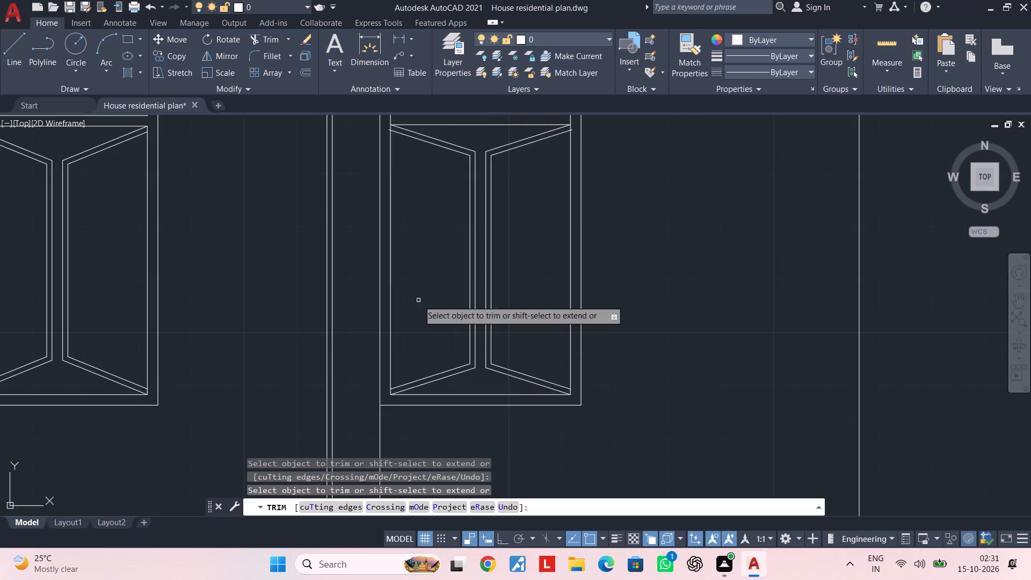
pyautogui.moveTo(419, 268); pyautogui.dragTo(446, 451, button='middle')
pyautogui.scroll(5, 418, 313)
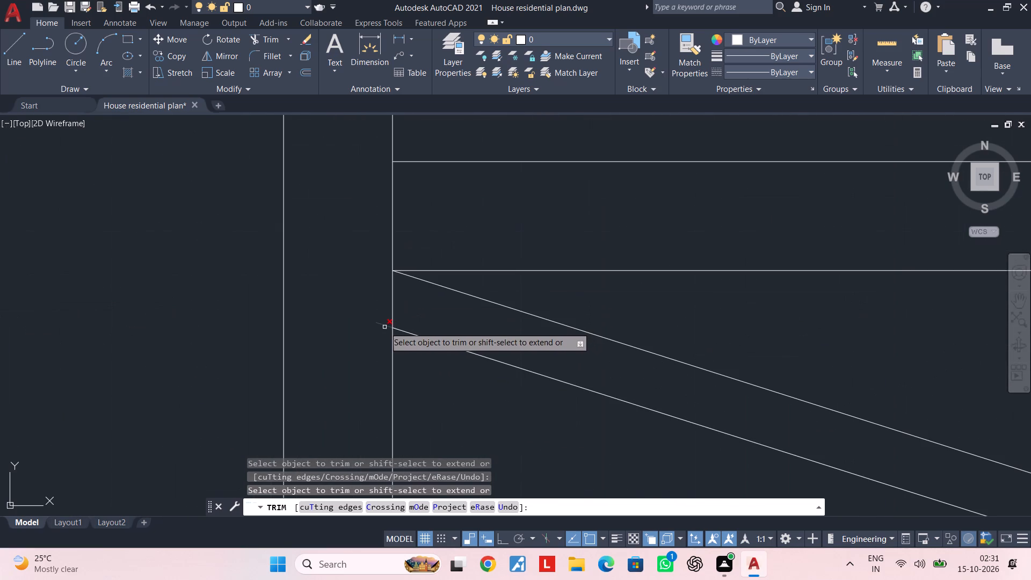
pyautogui.click(384, 327)
pyautogui.scroll(-4, 513, 337)
pyautogui.moveTo(582, 346); pyautogui.dragTo(296, 347, button='middle')
pyautogui.scroll(3, 531, 334)
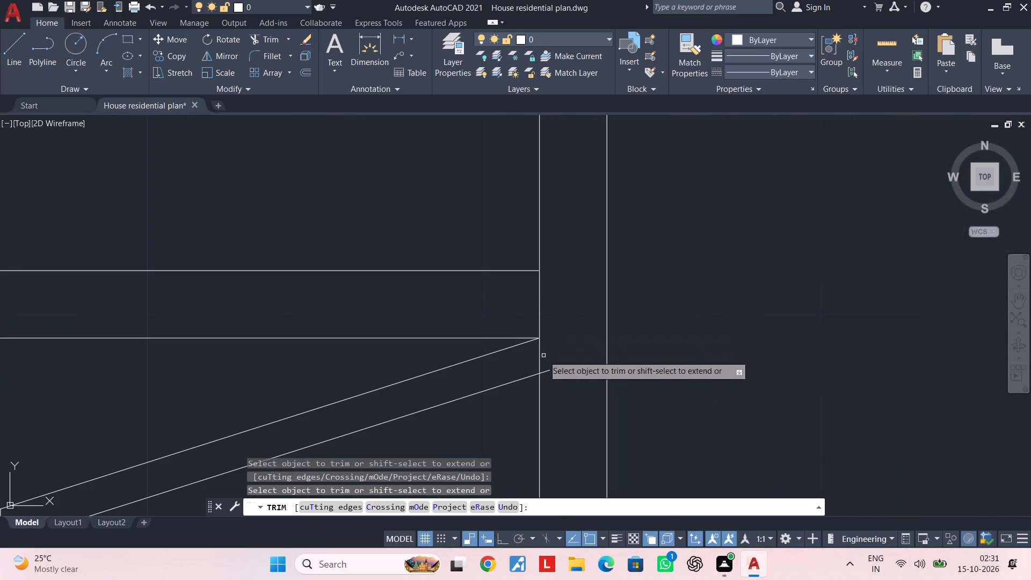
pyautogui.click(549, 370)
pyautogui.scroll(-4, 531, 380)
pyautogui.press('Escape')
pyautogui.moveTo(528, 383); pyautogui.dragTo(540, 307, button='middle')
pyautogui.press('Escape')
pyautogui.scroll(-2, 531, 326)
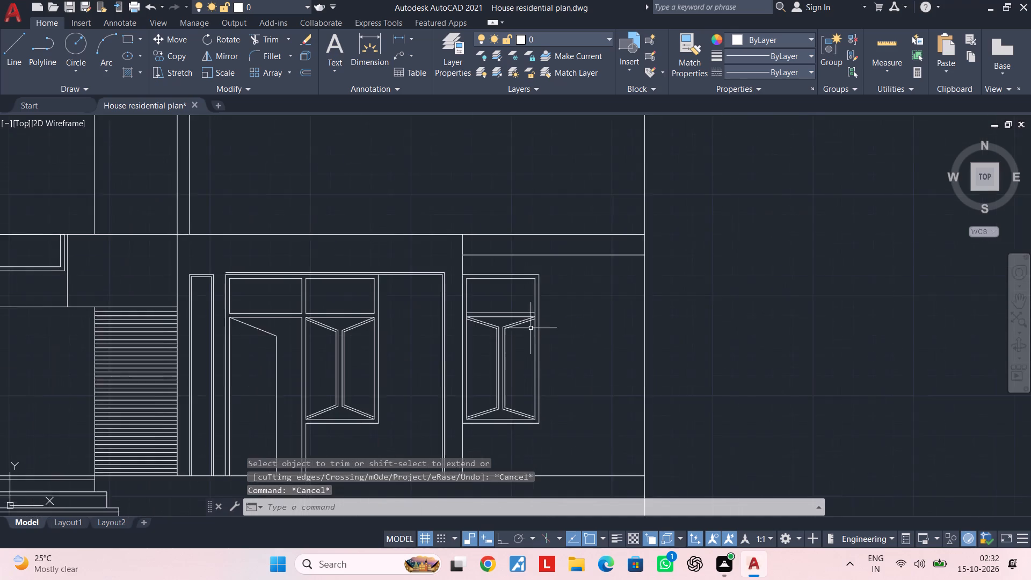
pyautogui.moveTo(531, 328); pyautogui.dragTo(540, 301, button='middle')
pyautogui.press('Escape')
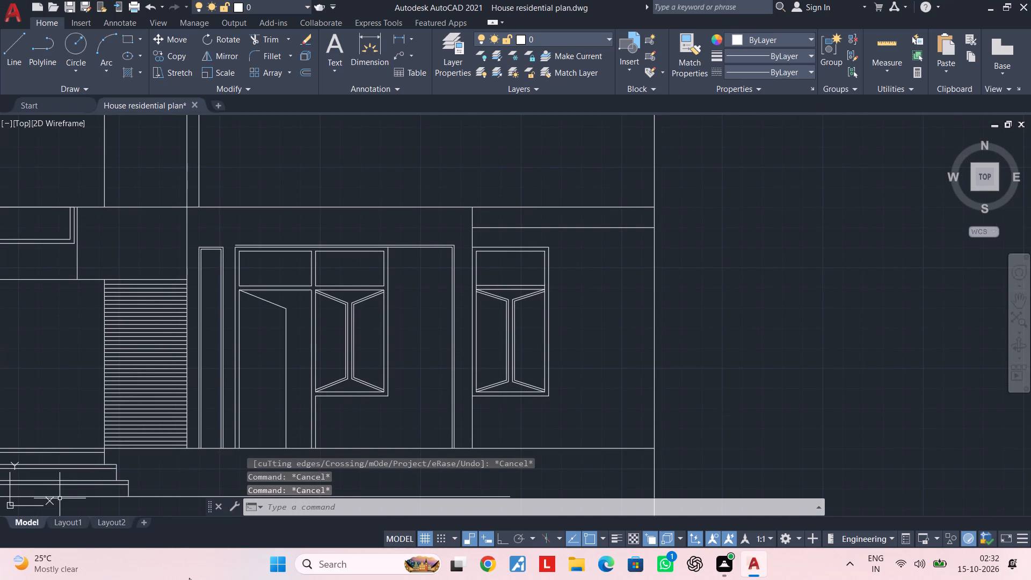
# Trim the right-hand window's left and right inner frame lines between the two horizontal transom lines.
pyautogui.scroll(4, 473, 306)
pyautogui.moveTo(490, 245); pyautogui.dragTo(414, 405, button='middle')
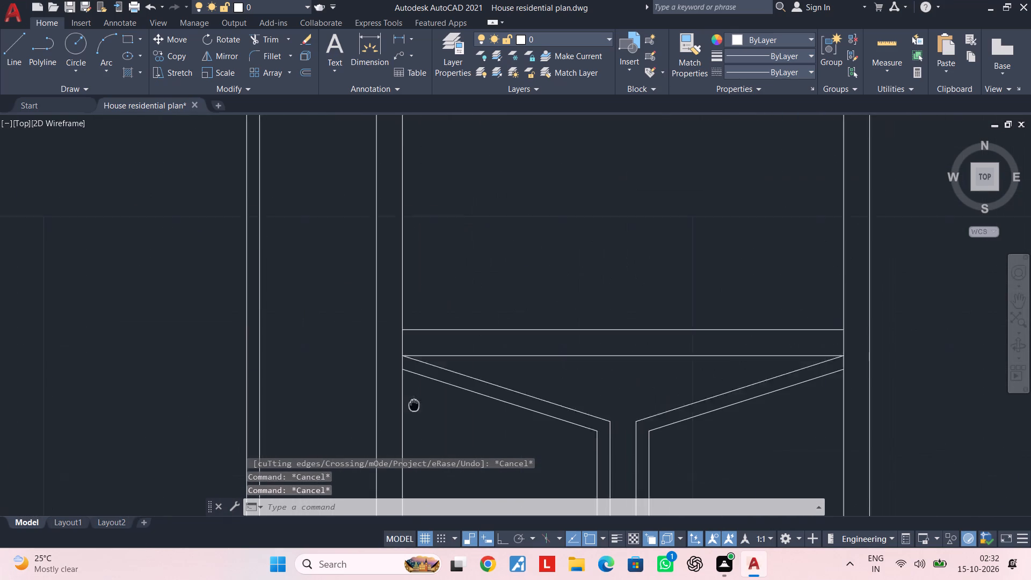
pyautogui.moveTo(414, 405); pyautogui.dragTo(409, 417, button='middle')
pyautogui.press('space')
pyautogui.click(396, 359)
pyautogui.moveTo(598, 363); pyautogui.dragTo(300, 377, button='middle')
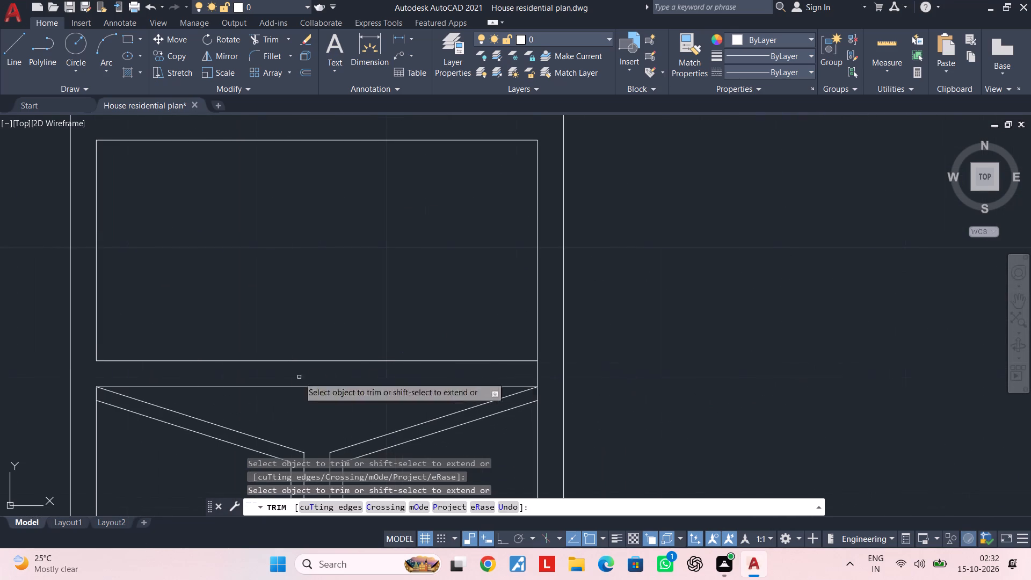
pyautogui.click(538, 372)
pyautogui.press('Escape')
pyautogui.scroll(-3, 535, 382)
pyautogui.moveTo(536, 386); pyautogui.dragTo(562, 340, button='middle')
pyautogui.scroll(-1, 557, 351)
pyautogui.moveTo(557, 353); pyautogui.dragTo(549, 403, button='middle')
pyautogui.press('Escape')
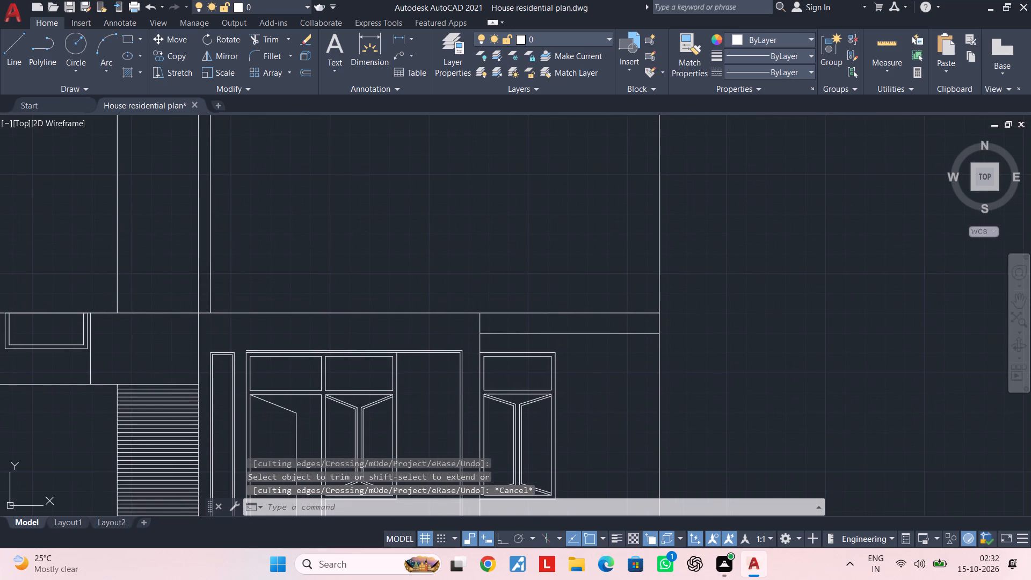
pyautogui.press('Escape')
pyautogui.press('Escape')
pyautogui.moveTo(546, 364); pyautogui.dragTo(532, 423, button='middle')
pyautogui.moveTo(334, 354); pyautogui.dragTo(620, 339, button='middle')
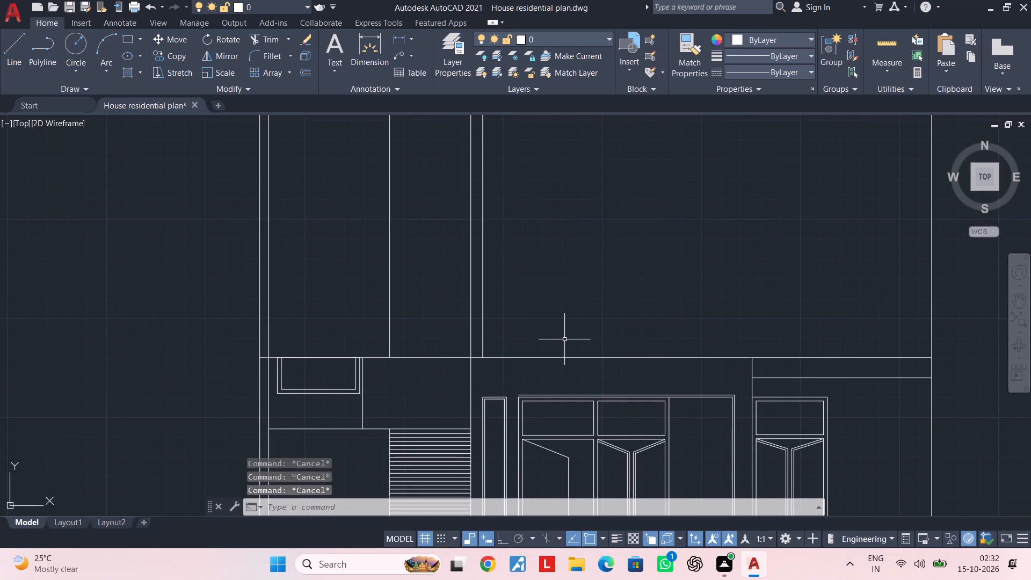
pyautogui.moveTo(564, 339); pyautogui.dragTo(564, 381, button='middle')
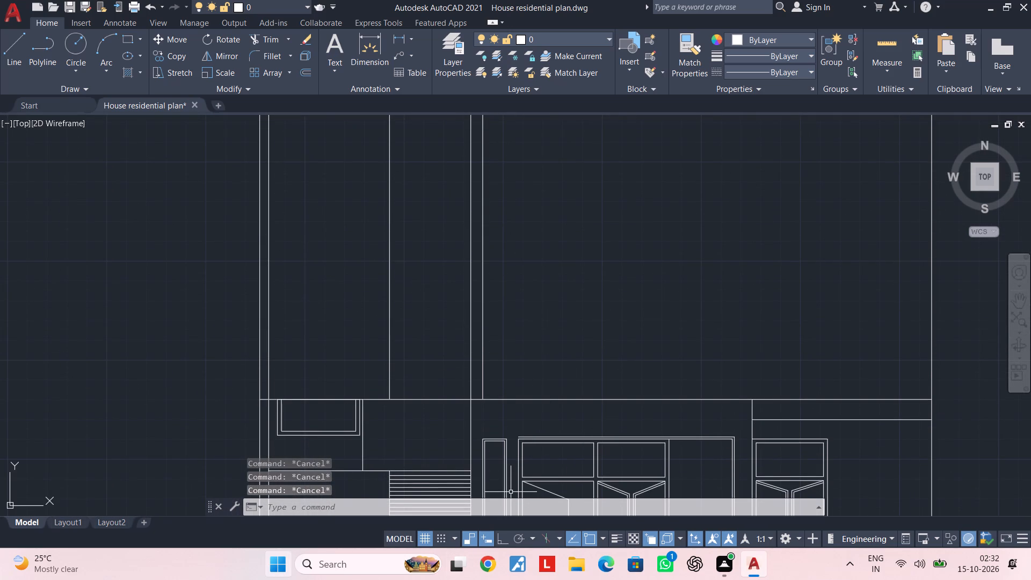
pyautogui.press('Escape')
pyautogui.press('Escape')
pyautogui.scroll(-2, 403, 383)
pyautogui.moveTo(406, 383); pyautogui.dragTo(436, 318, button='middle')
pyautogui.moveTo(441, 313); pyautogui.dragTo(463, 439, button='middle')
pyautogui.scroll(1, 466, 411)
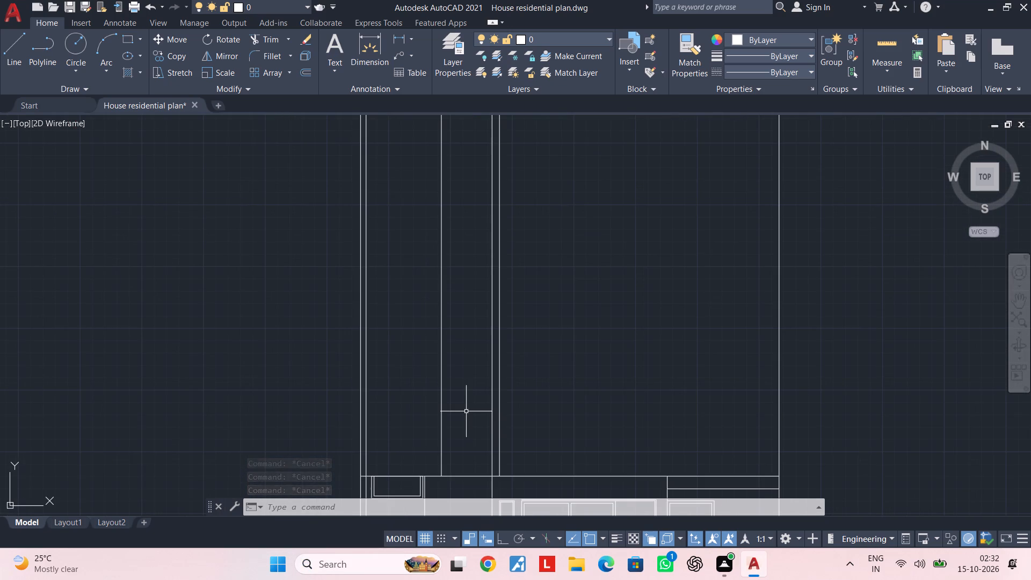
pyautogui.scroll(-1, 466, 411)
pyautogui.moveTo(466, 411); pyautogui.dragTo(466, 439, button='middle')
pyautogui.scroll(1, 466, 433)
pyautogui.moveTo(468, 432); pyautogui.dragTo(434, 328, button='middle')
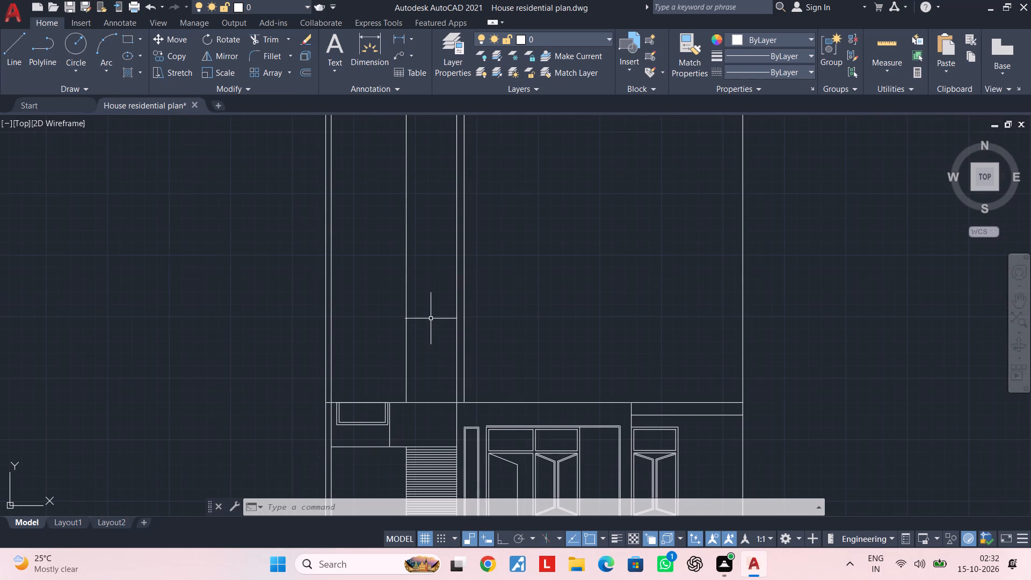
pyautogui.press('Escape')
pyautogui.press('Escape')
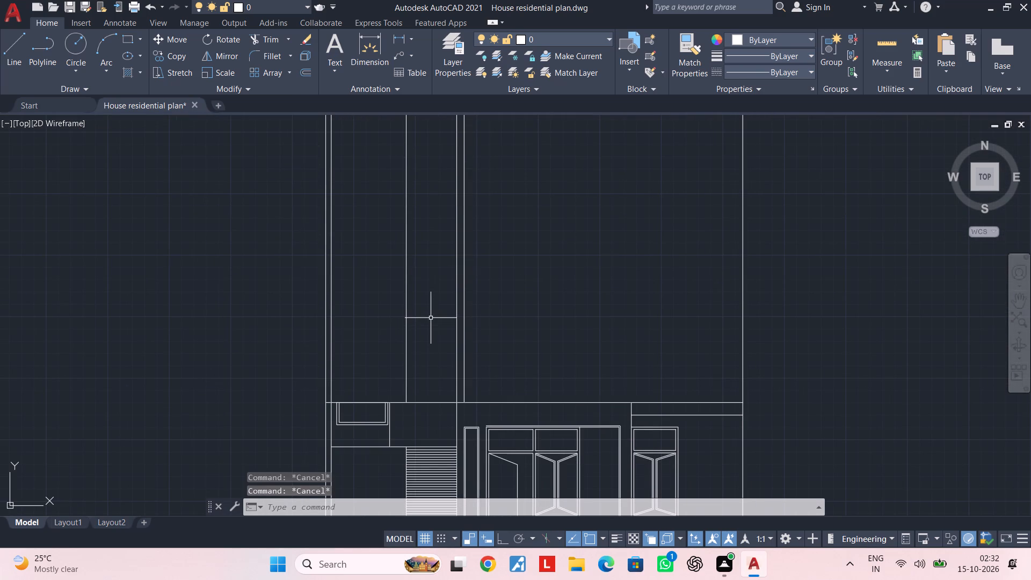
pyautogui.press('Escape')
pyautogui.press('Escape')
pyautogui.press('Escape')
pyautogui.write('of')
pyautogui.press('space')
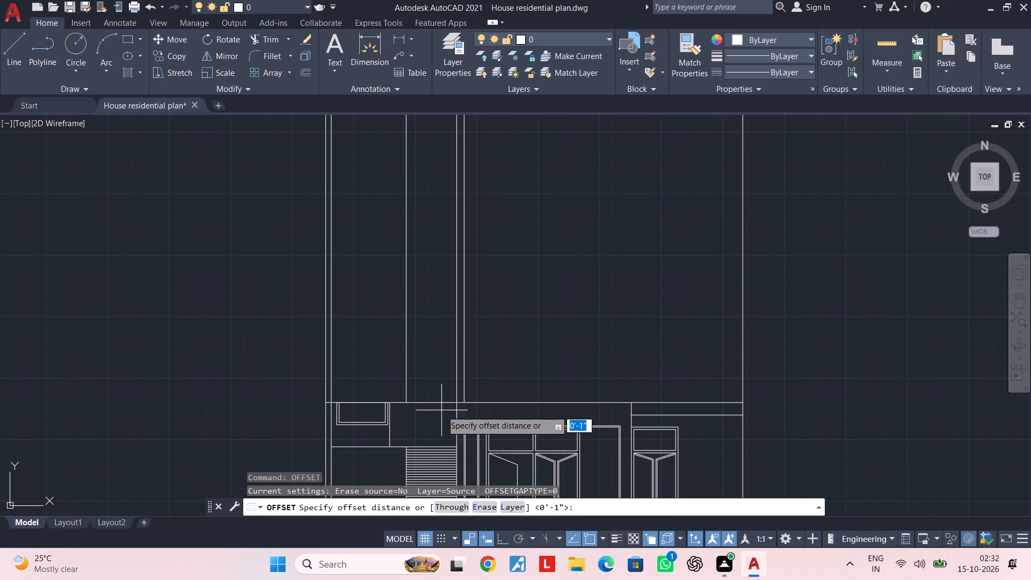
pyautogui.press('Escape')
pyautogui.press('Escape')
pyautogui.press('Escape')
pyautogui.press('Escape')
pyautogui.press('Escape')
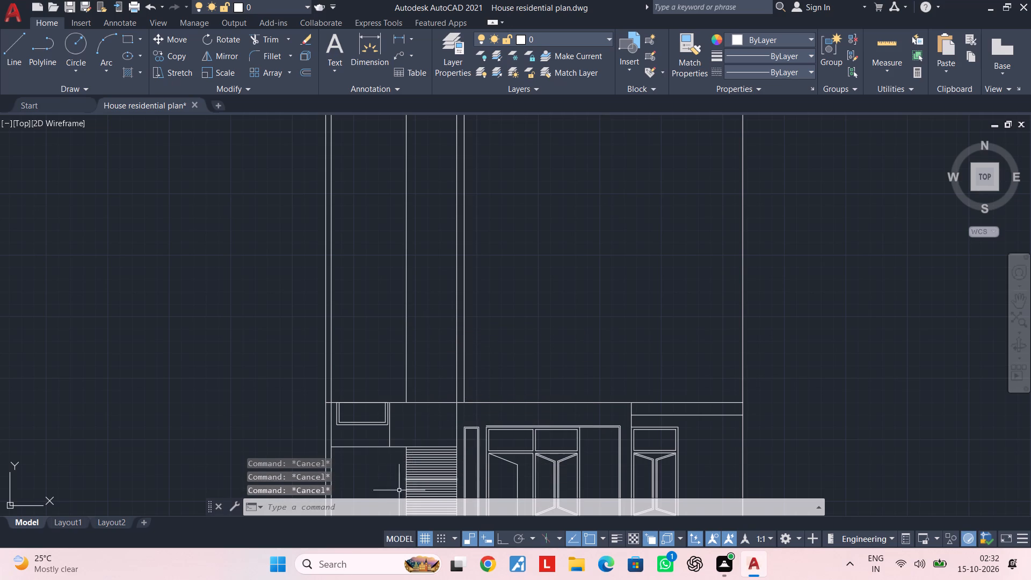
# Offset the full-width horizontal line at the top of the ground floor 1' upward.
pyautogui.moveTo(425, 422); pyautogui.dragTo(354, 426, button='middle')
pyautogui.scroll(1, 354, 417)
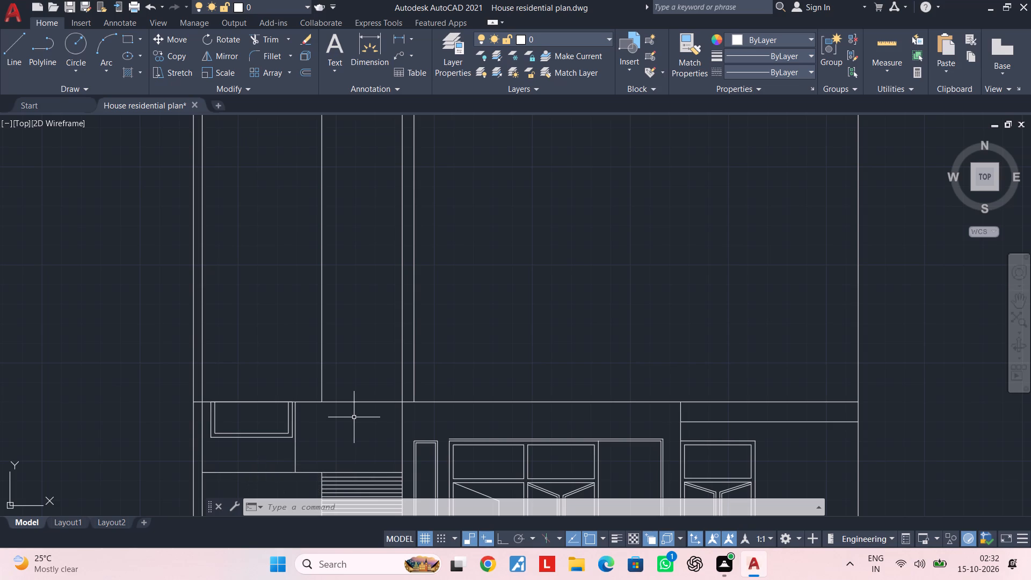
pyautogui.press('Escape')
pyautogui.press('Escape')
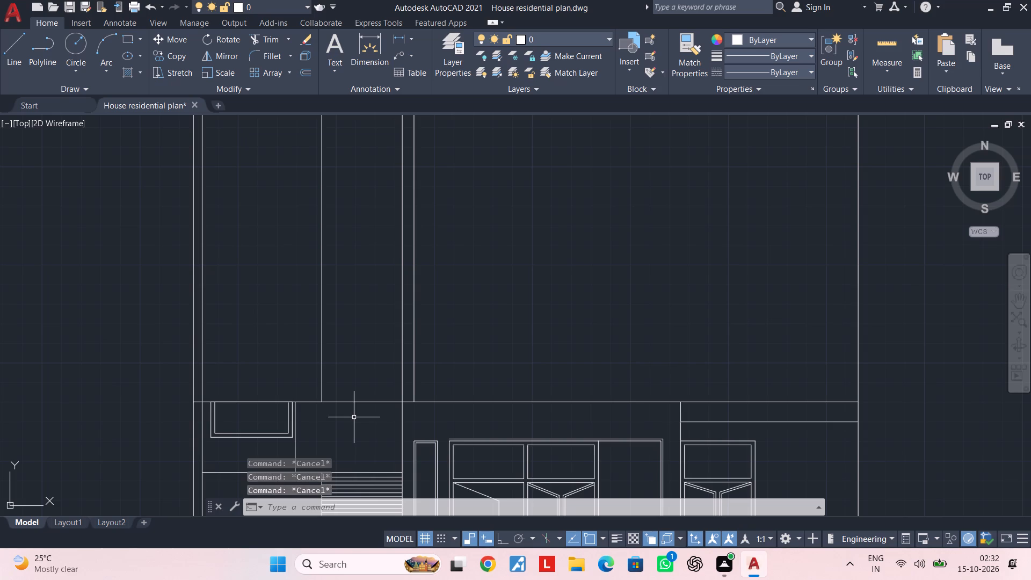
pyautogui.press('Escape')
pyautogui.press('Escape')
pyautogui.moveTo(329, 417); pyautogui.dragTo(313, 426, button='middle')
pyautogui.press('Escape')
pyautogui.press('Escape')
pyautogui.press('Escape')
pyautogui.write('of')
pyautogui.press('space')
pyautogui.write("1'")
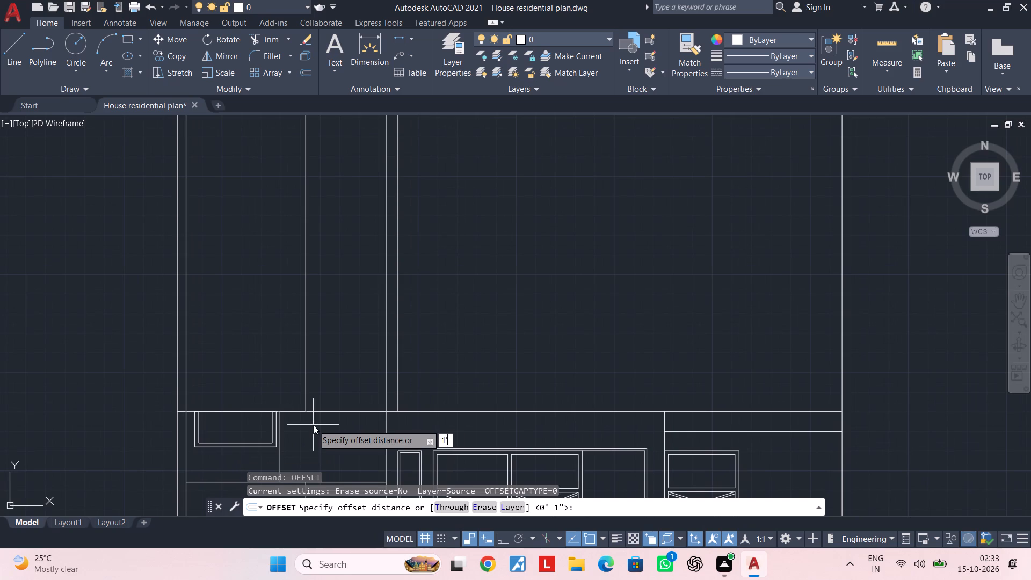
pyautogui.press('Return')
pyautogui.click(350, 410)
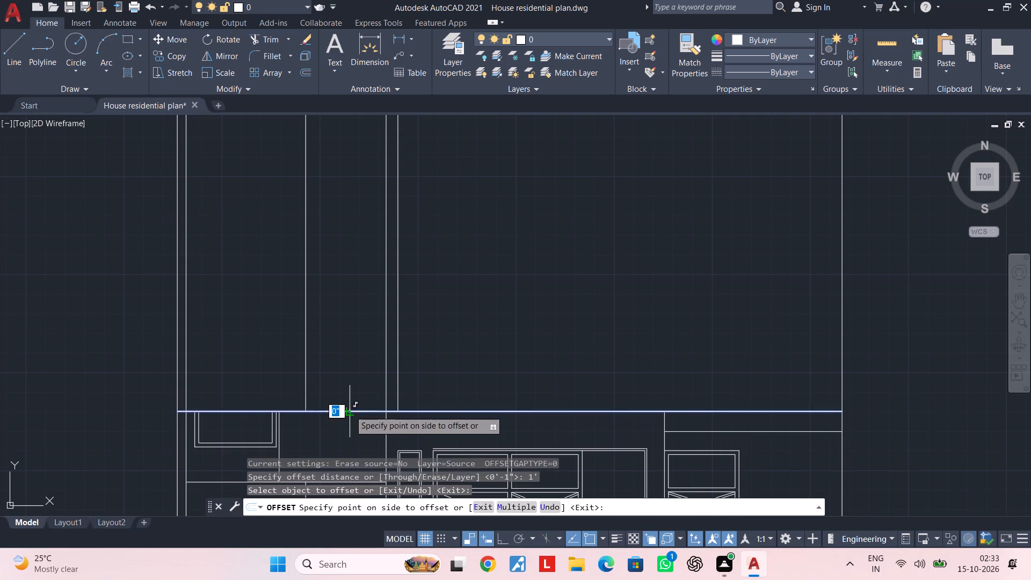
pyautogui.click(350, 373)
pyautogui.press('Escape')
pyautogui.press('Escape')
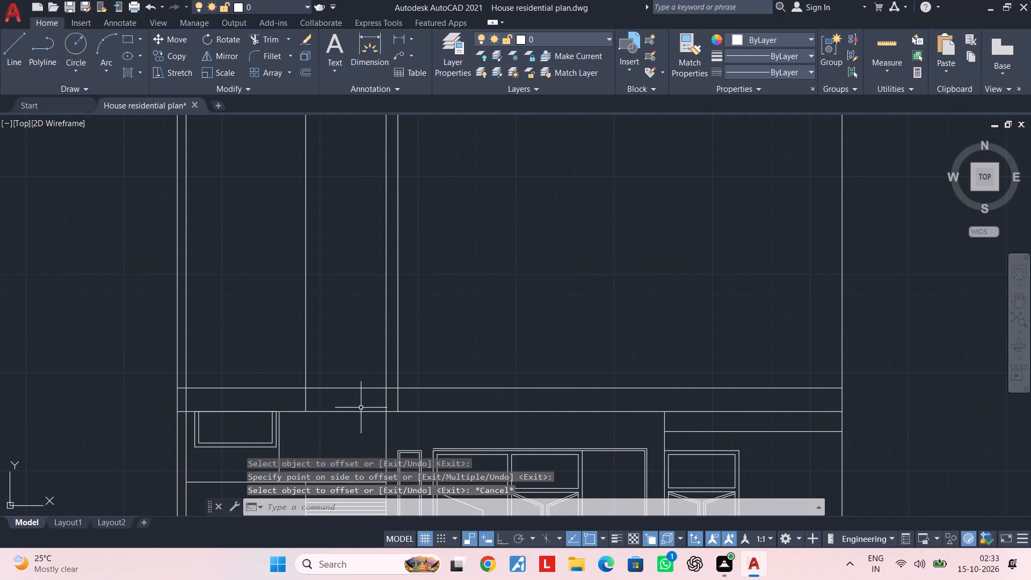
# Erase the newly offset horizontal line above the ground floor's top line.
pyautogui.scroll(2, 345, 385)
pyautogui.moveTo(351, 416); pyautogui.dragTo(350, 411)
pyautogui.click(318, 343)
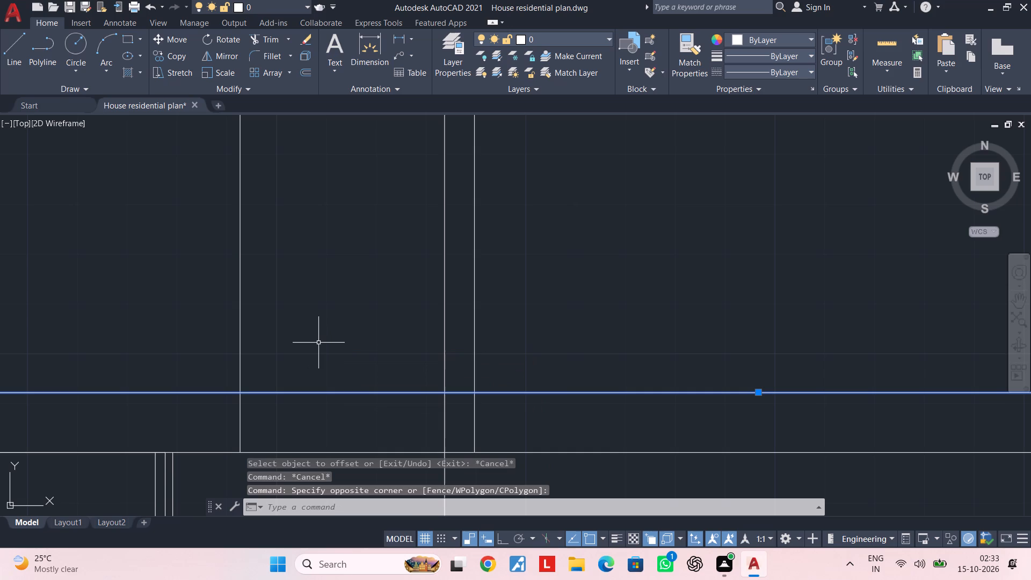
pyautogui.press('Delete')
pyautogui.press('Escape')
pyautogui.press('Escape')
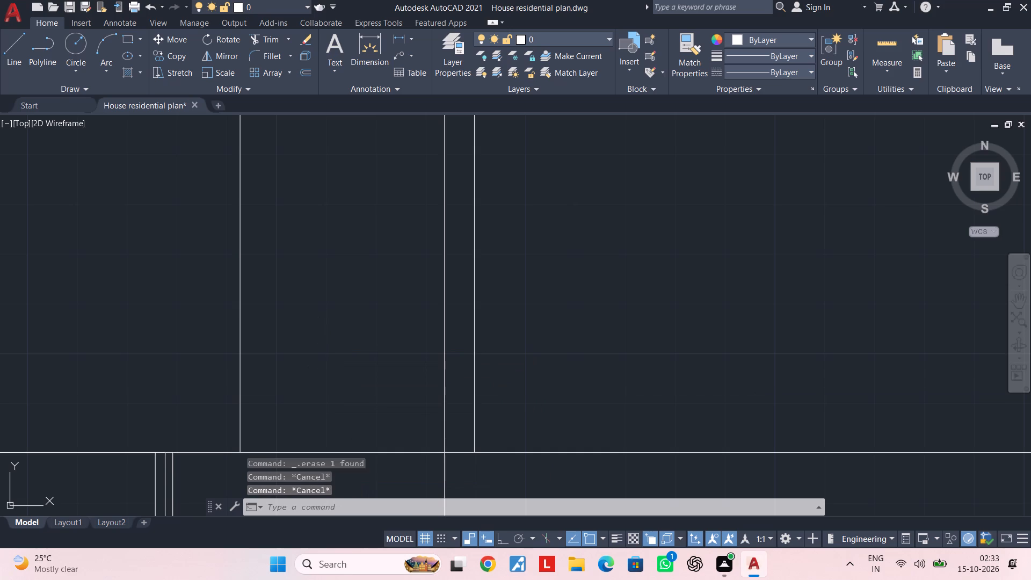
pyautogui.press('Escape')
# Offset the full-width horizontal line at the top of the ground floor 2' upward.
pyautogui.write('of')
pyautogui.press('space')
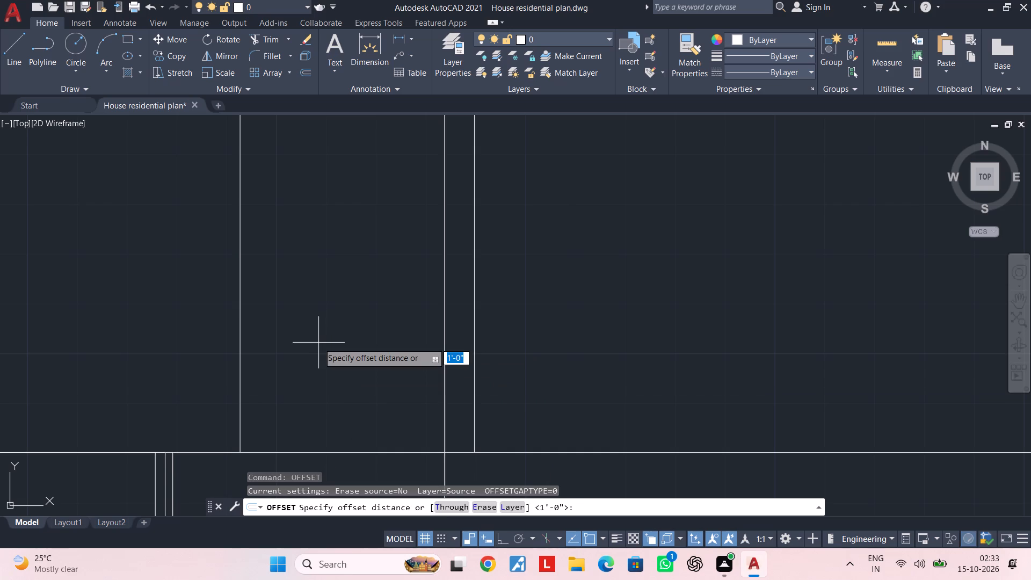
pyautogui.write("2'")
pyautogui.press('Return')
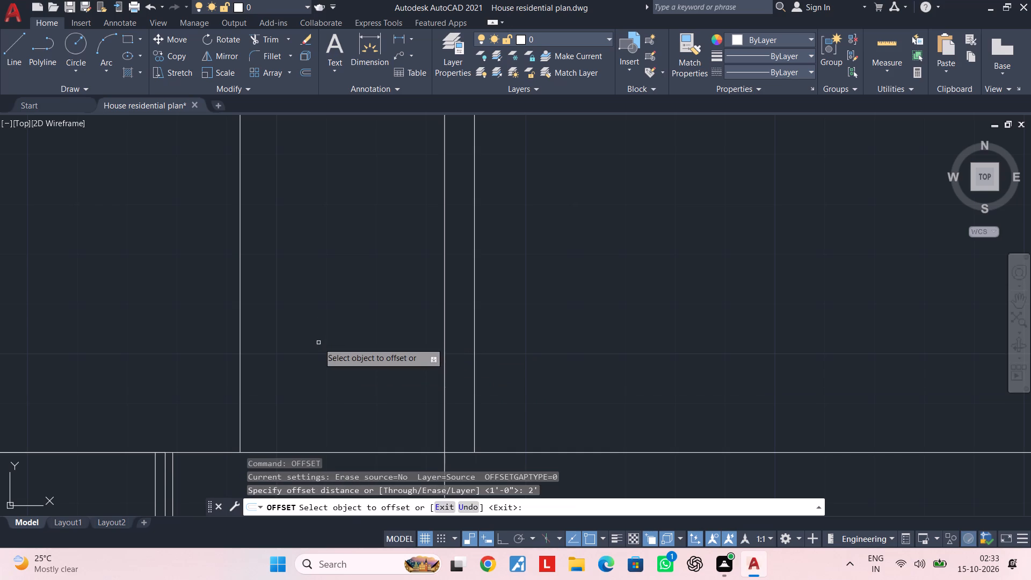
pyautogui.click(410, 451)
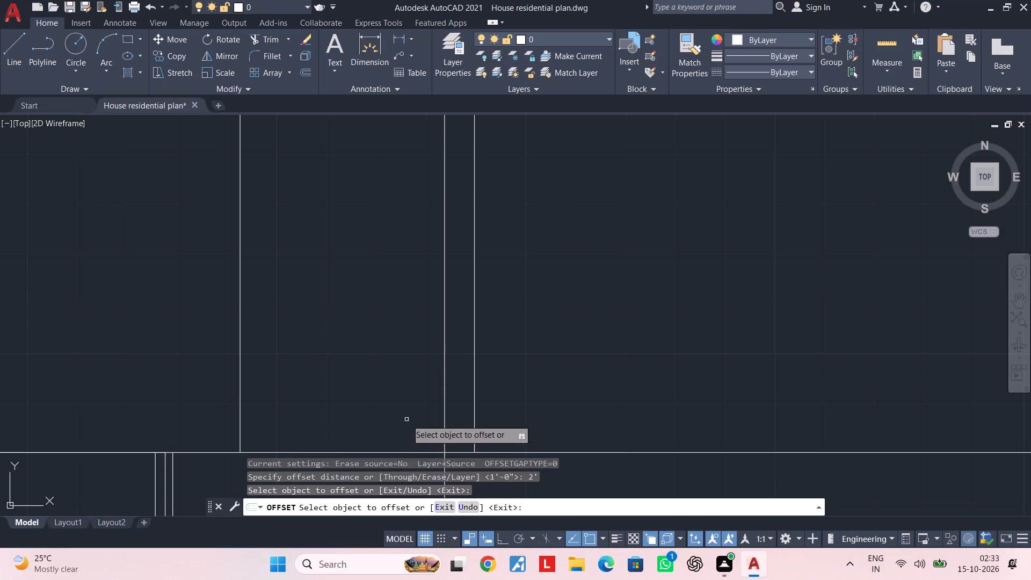
pyautogui.click(406, 452)
pyautogui.click(398, 302)
pyautogui.scroll(-3, 402, 343)
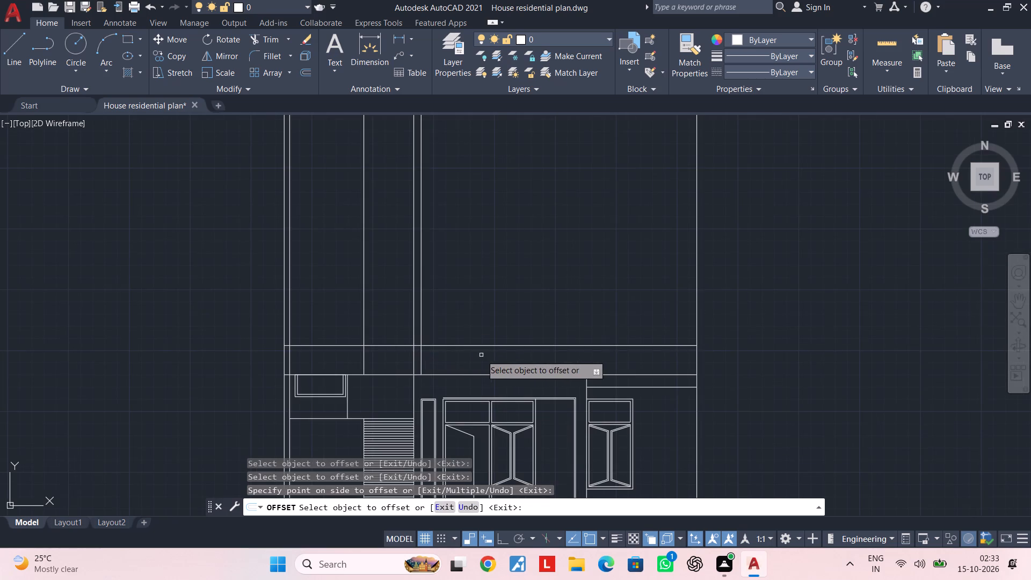
pyautogui.moveTo(437, 357); pyautogui.dragTo(507, 342, button='middle')
pyautogui.press('Escape')
pyautogui.press('Escape')
pyautogui.press('Escape')
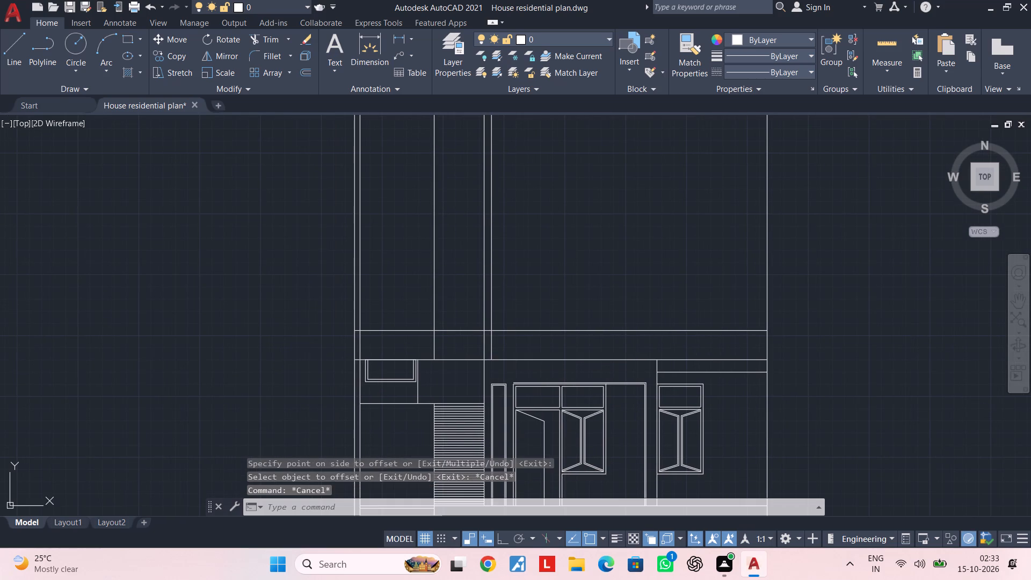
pyautogui.press('Escape')
pyautogui.press('Escape')
pyautogui.press('Escape')
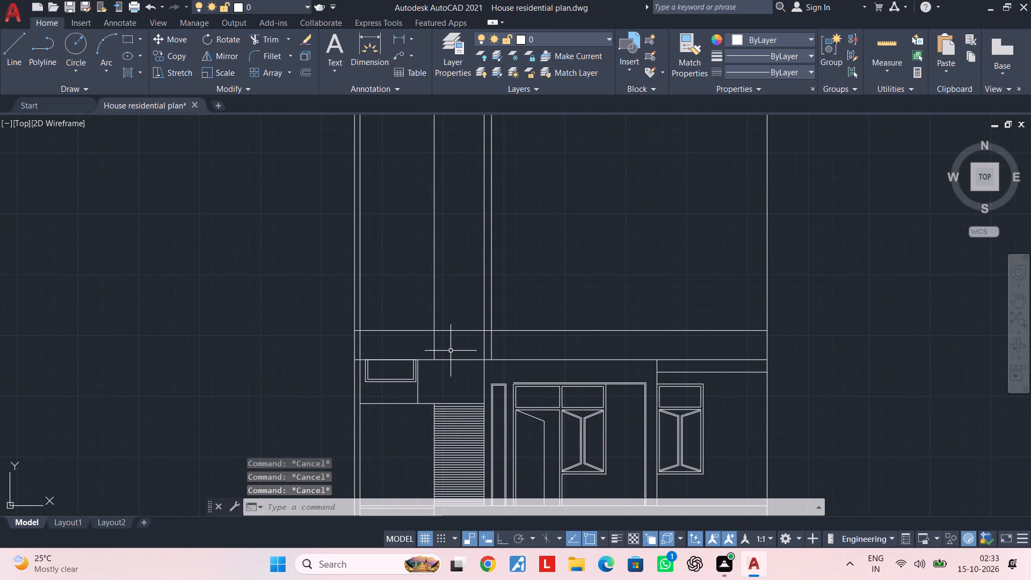
# Trim the vertical line above the staircase and the one along the wall's right side between the two full-width horizontal lines.
pyautogui.write('tr')
pyautogui.press('space')
pyautogui.click(454, 348)
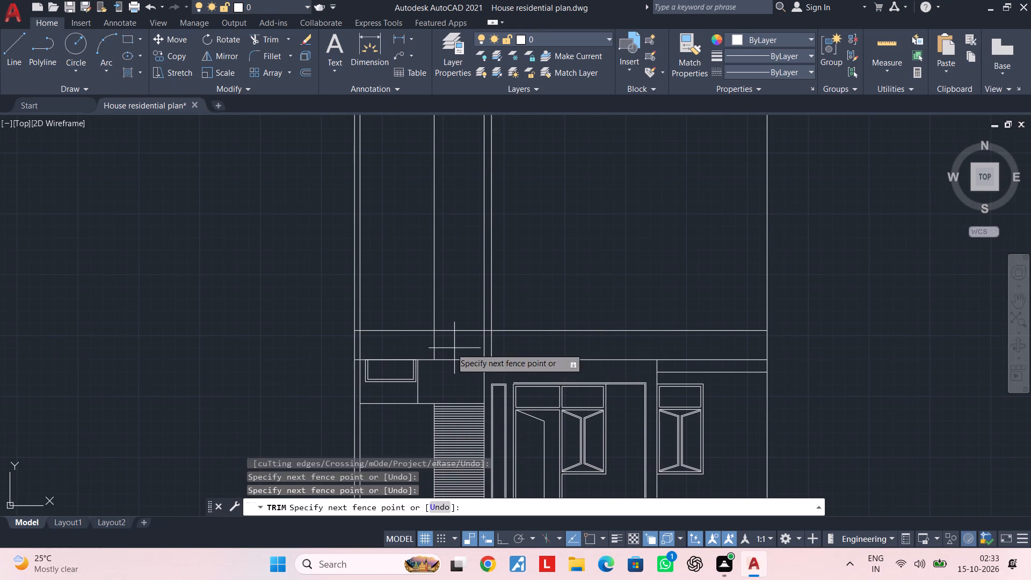
pyautogui.click(422, 347)
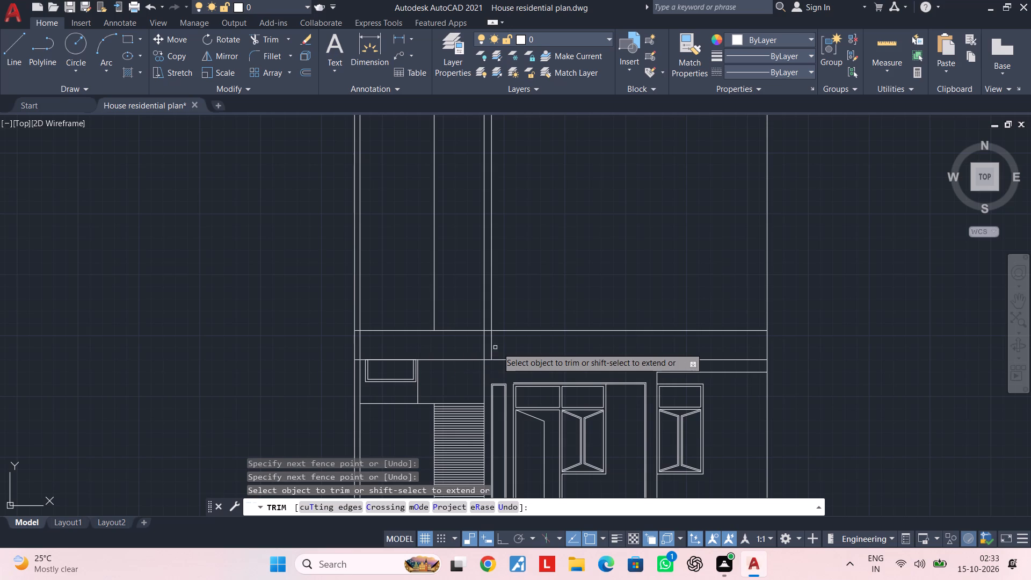
pyautogui.scroll(1, 497, 347)
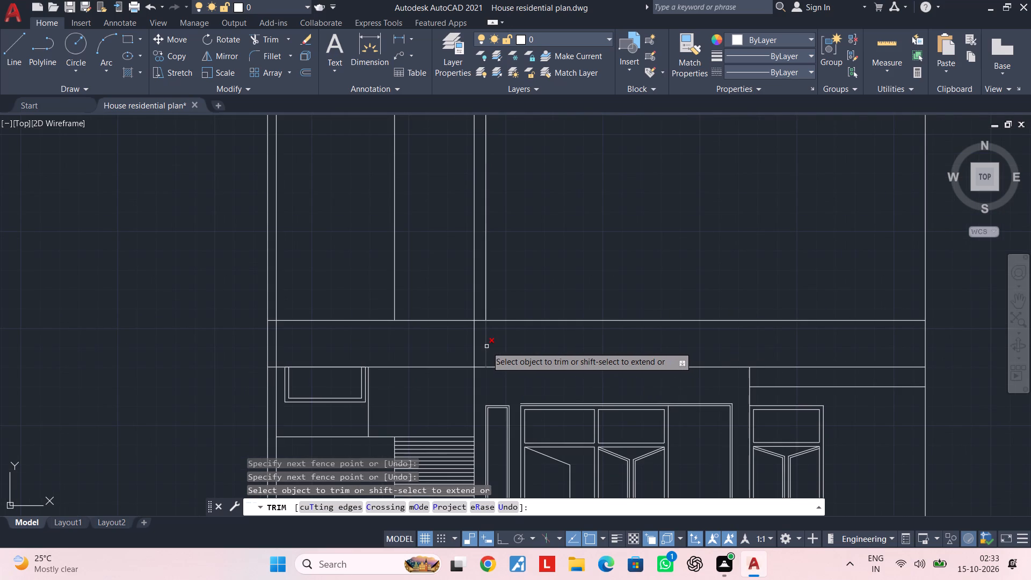
pyautogui.click(487, 346)
pyautogui.press('Escape')
pyautogui.press('Escape')
pyautogui.press('Escape')
pyautogui.press('Escape')
pyautogui.press('Escape')
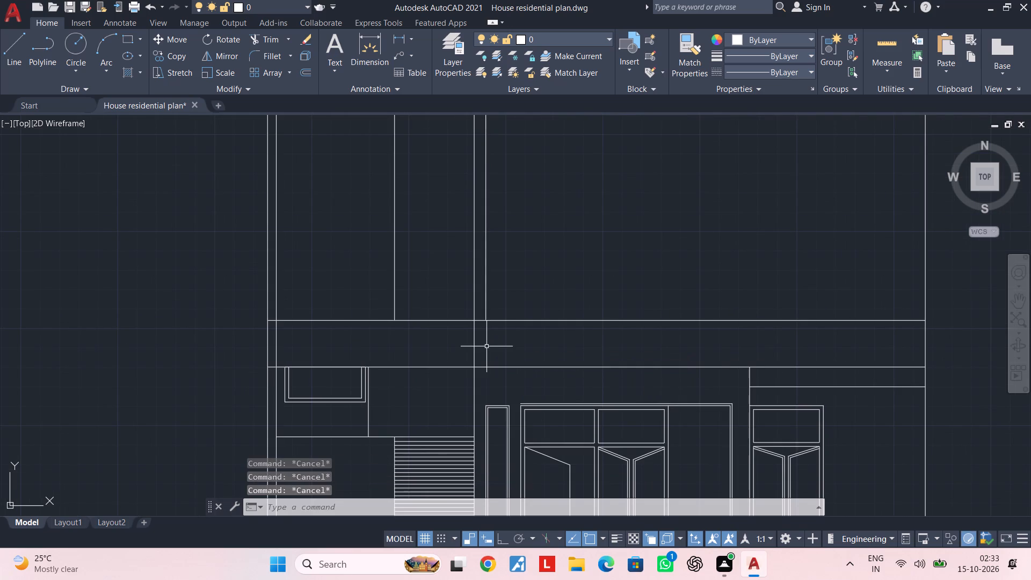
# Offset the upper horizontal line of the band above the ground floor 2" upward.
pyautogui.write('of')
pyautogui.press('space')
pyautogui.write('2"')
pyautogui.press('Return')
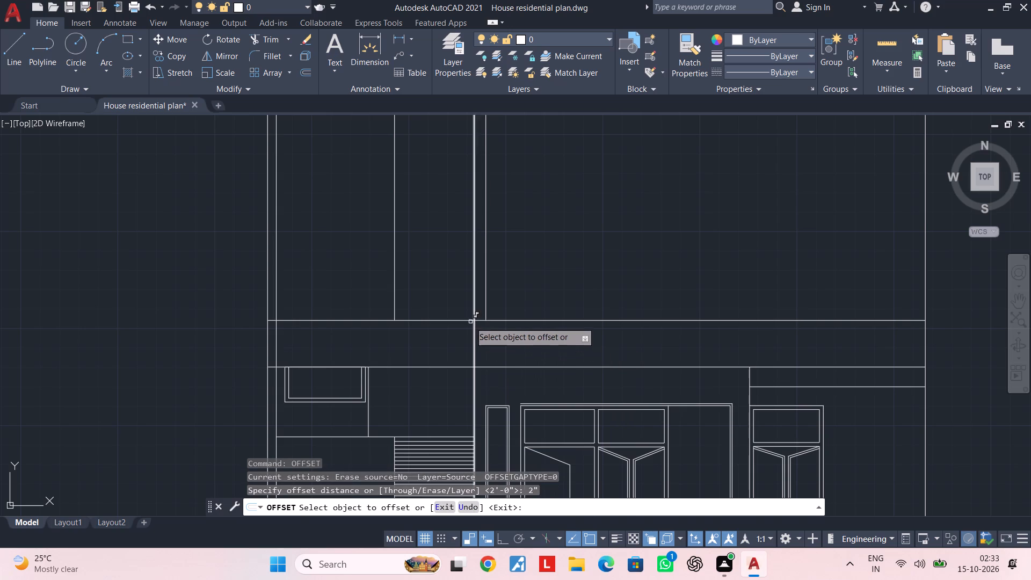
pyautogui.click(449, 320)
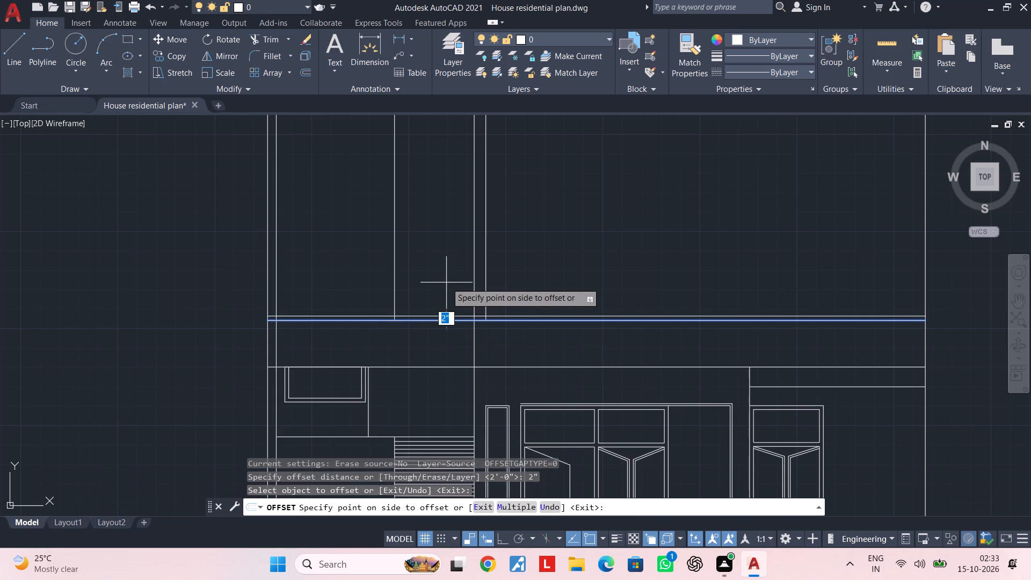
pyautogui.click(446, 282)
pyautogui.press('Escape')
pyautogui.press('Escape')
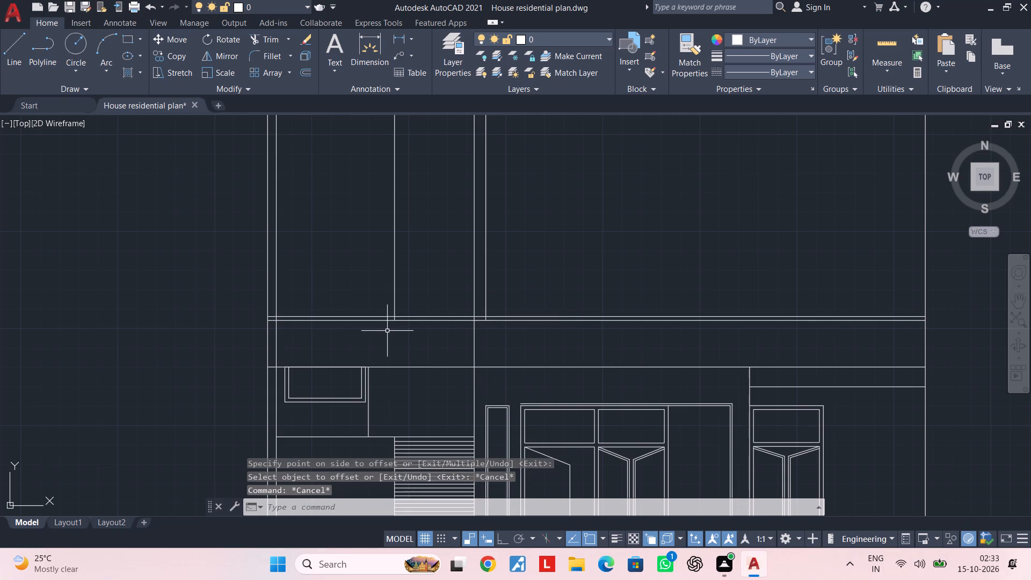
# Trim the vertical line above the staircase within the 2" strip and the left wall's inner line within the 2' band.
pyautogui.write('tr')
pyautogui.press('space')
pyautogui.scroll(4, 383, 321)
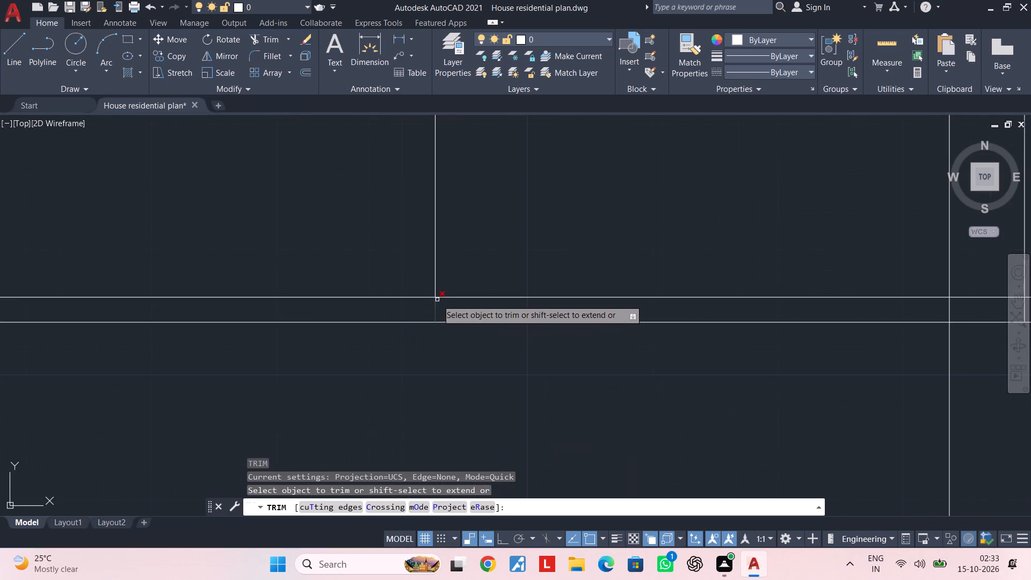
pyautogui.click(431, 304)
pyautogui.click(461, 305)
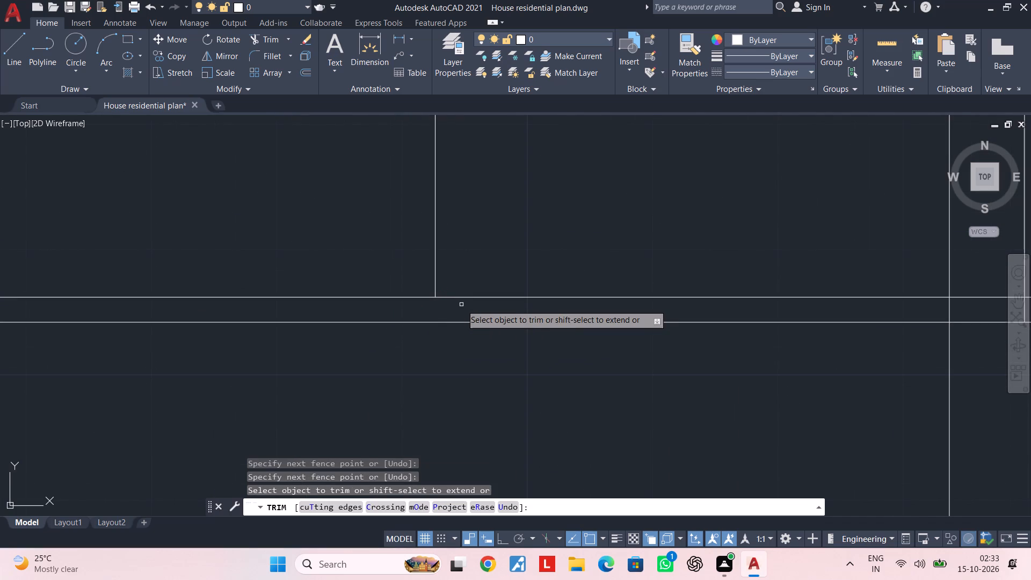
pyautogui.moveTo(348, 333); pyautogui.dragTo(560, 320, button='middle')
pyautogui.scroll(-2, 299, 341)
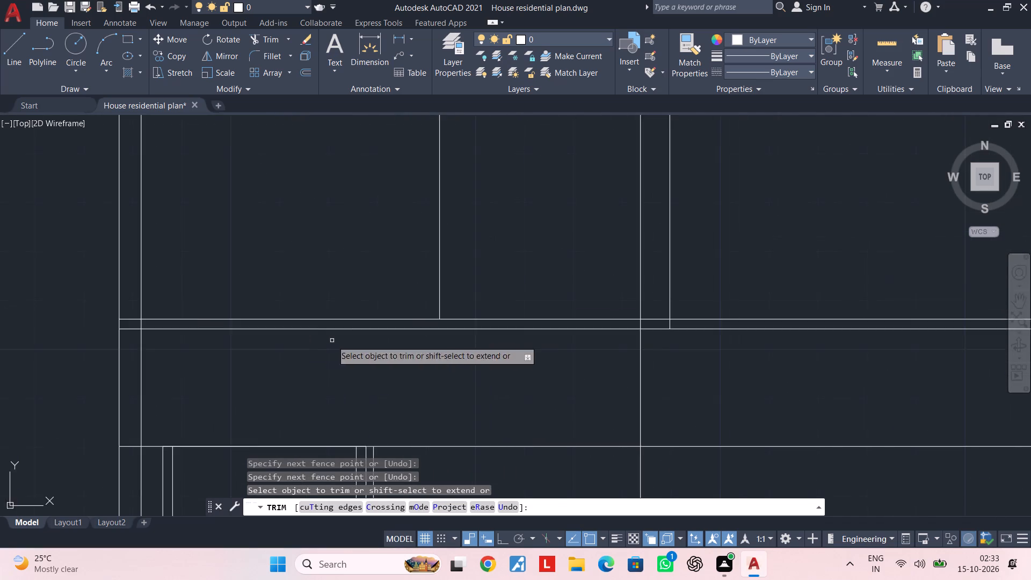
pyautogui.moveTo(353, 336); pyautogui.dragTo(580, 313, button='middle')
pyautogui.moveTo(485, 332); pyautogui.dragTo(533, 328, button='middle')
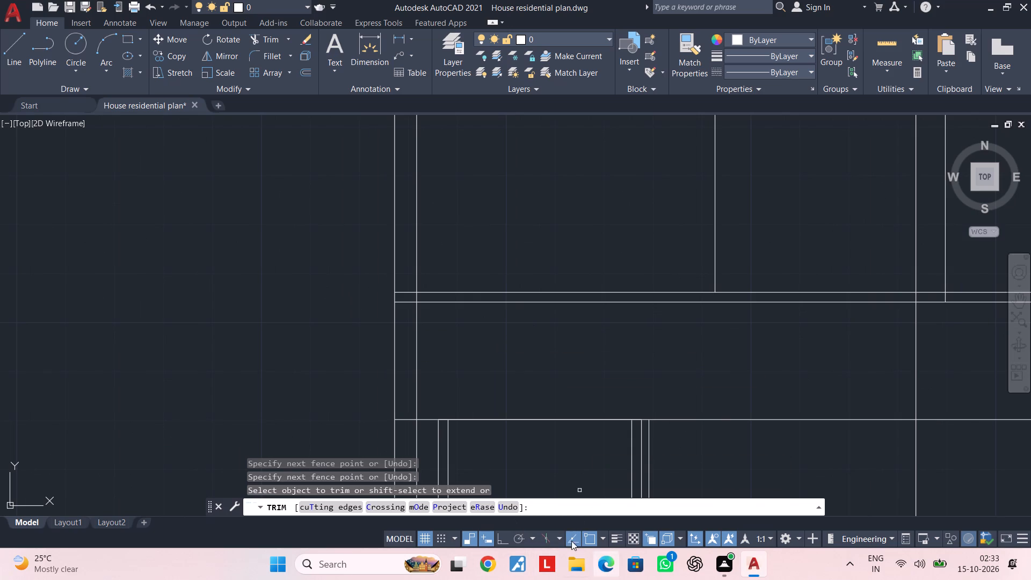
pyautogui.moveTo(447, 415); pyautogui.dragTo(442, 314, button='middle')
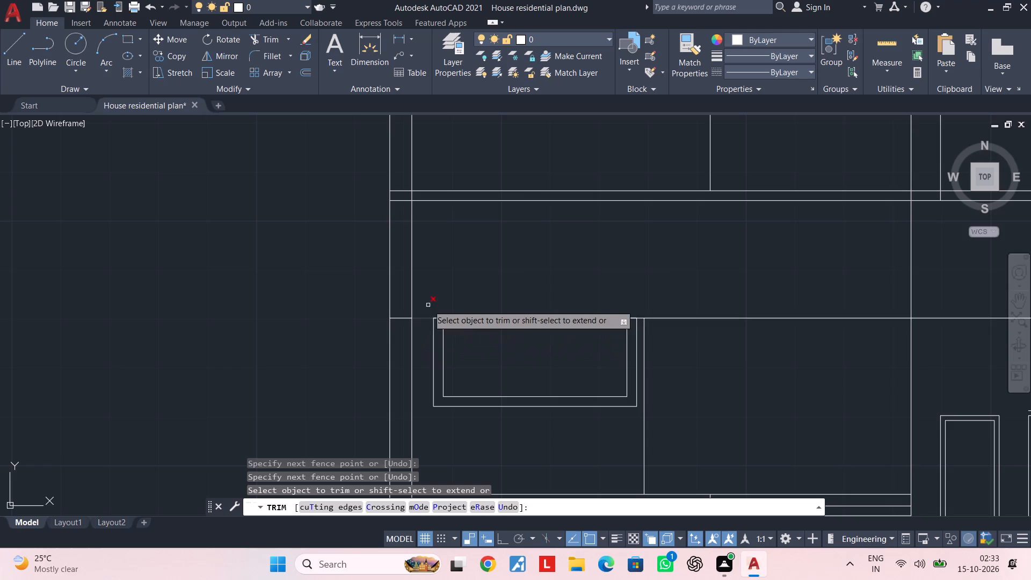
pyautogui.moveTo(469, 267); pyautogui.dragTo(462, 325, button='middle')
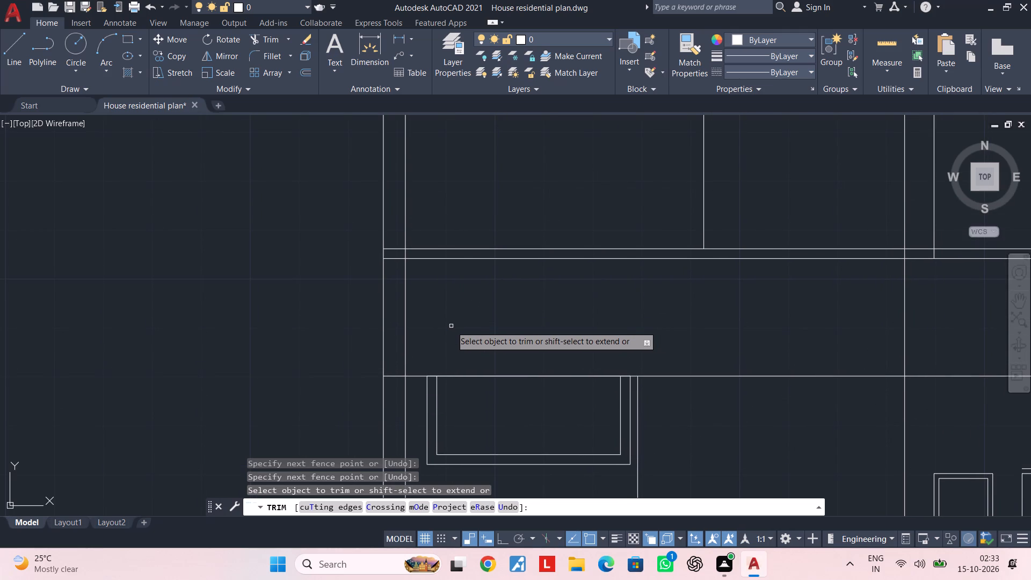
pyautogui.click(406, 331)
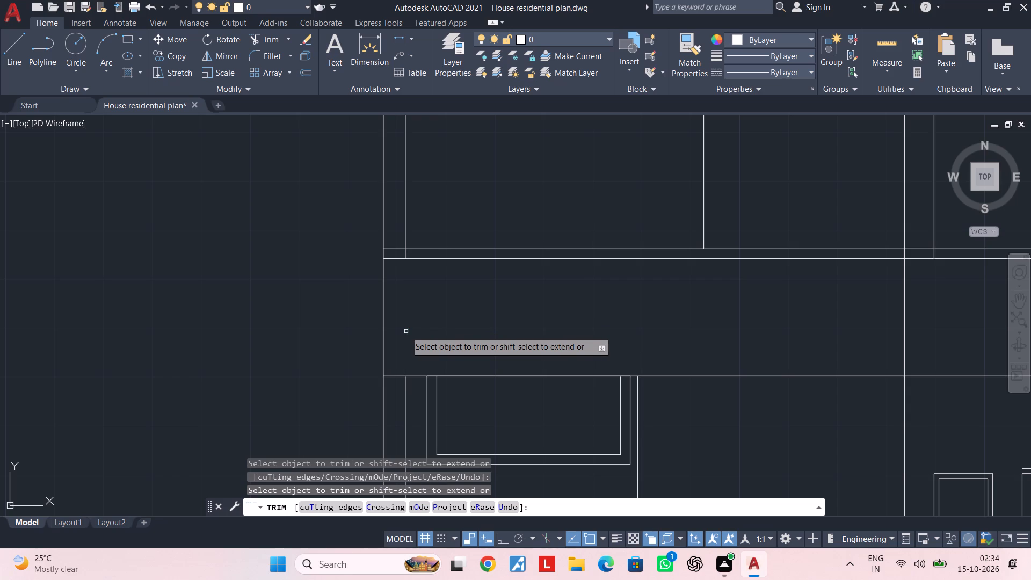
pyautogui.press('Escape')
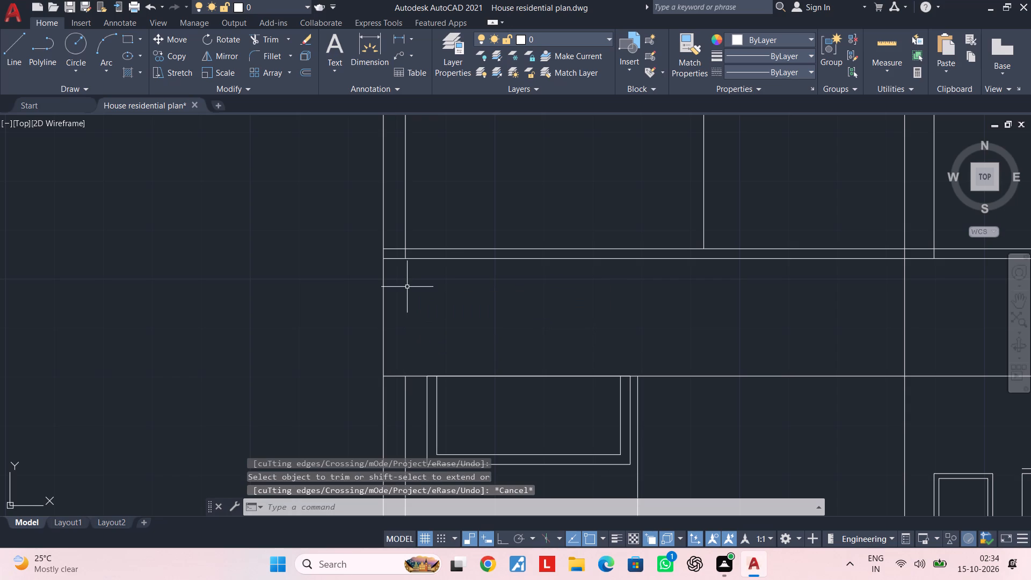
pyautogui.press('Escape')
# Draw a vertical line at the middle of the left wall's thickness, from the band's bottom line up to its topmost line.
pyautogui.write('l')
pyautogui.press('space')
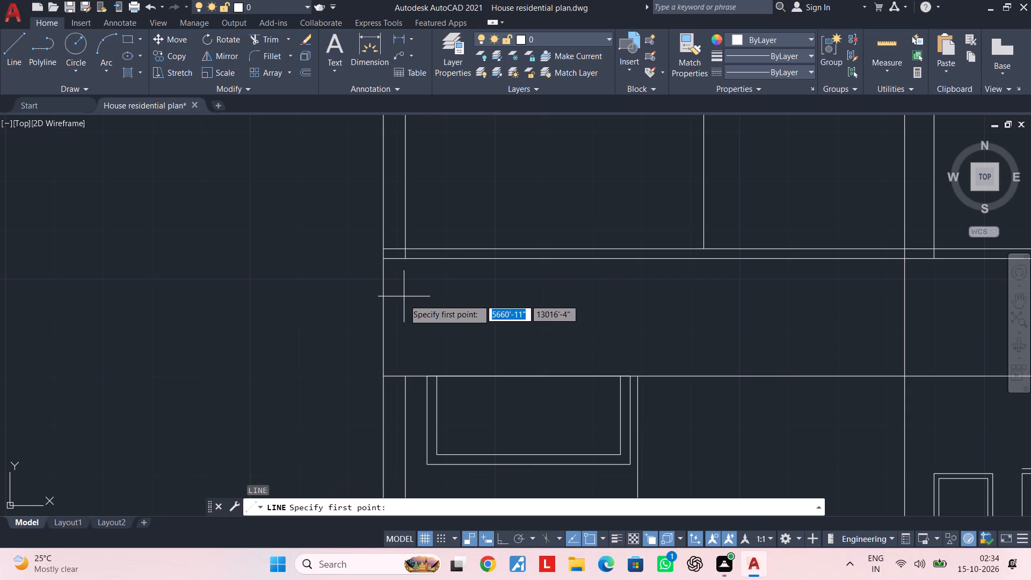
pyautogui.scroll(2, 399, 375)
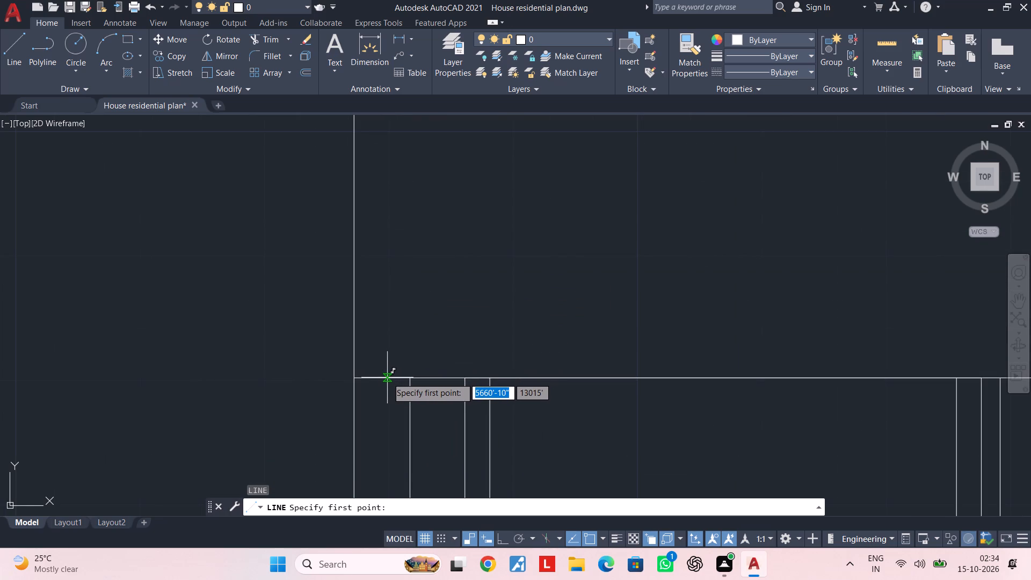
pyautogui.click(387, 378)
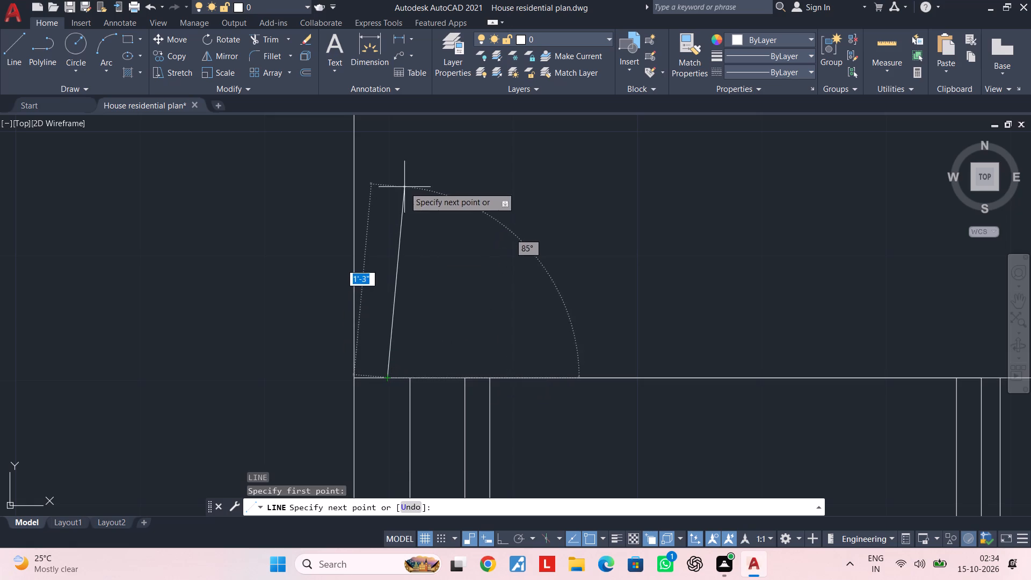
pyautogui.moveTo(404, 187); pyautogui.dragTo(401, 272, button='middle')
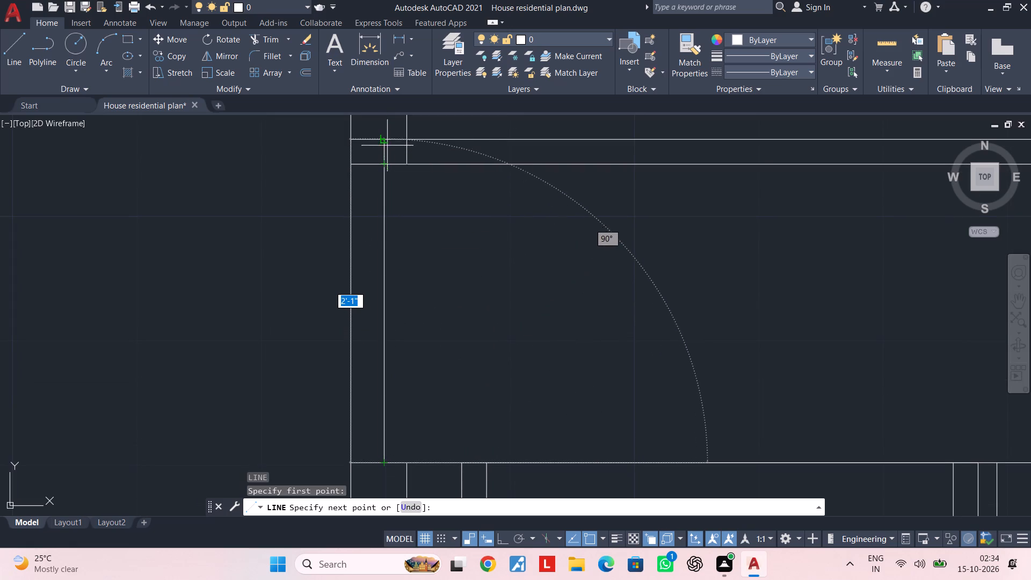
pyautogui.click(387, 139)
pyautogui.press('Escape')
pyautogui.press('Escape')
pyautogui.press('Escape')
pyautogui.press('Escape')
pyautogui.press('Escape')
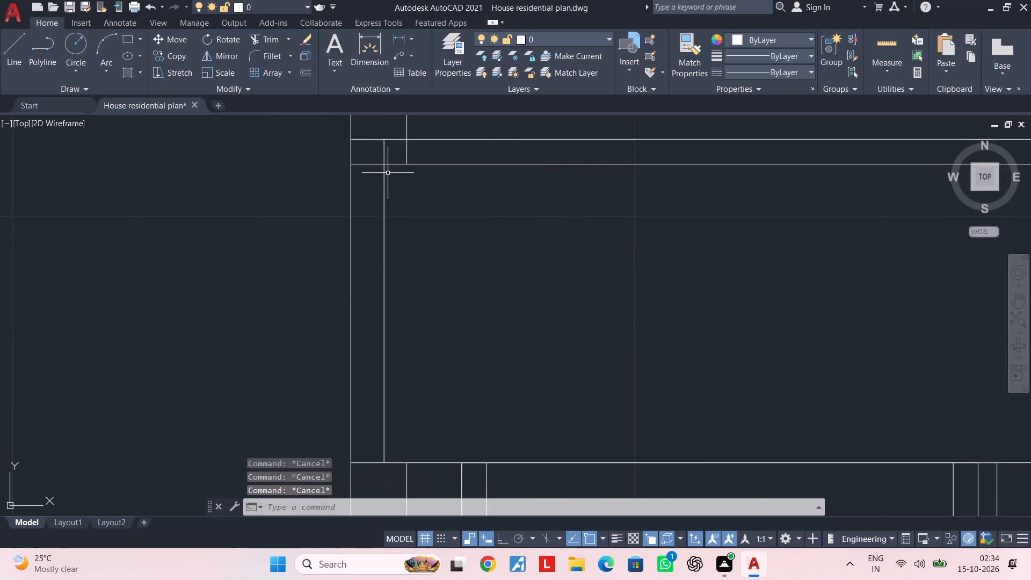
# Trim the ends of the band's three horizontal lines that extend left of the new vertical line.
pyautogui.write('tr')
pyautogui.press('space')
pyautogui.click(364, 132)
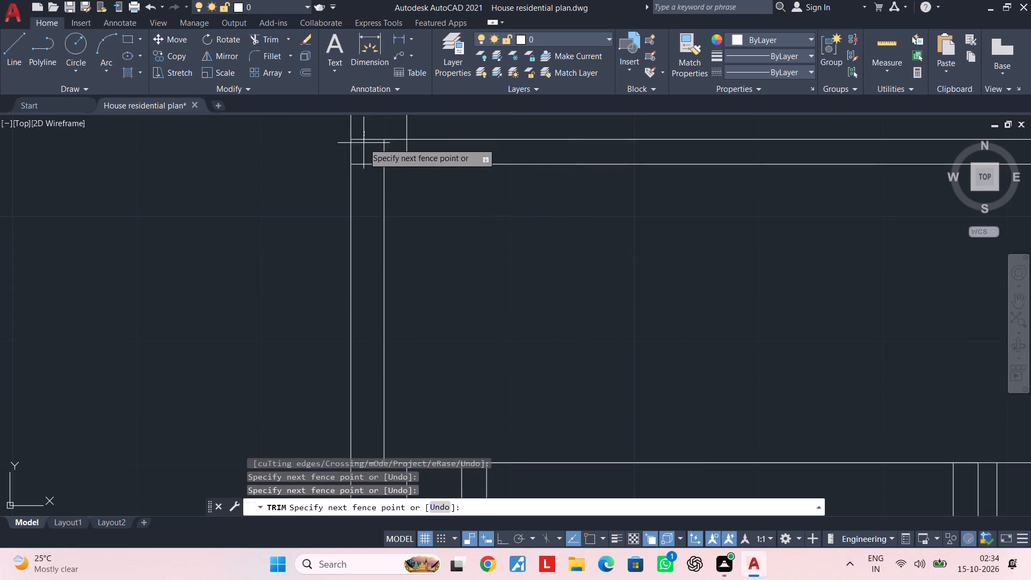
pyautogui.click(362, 176)
pyautogui.moveTo(393, 258); pyautogui.dragTo(411, 120, button='middle')
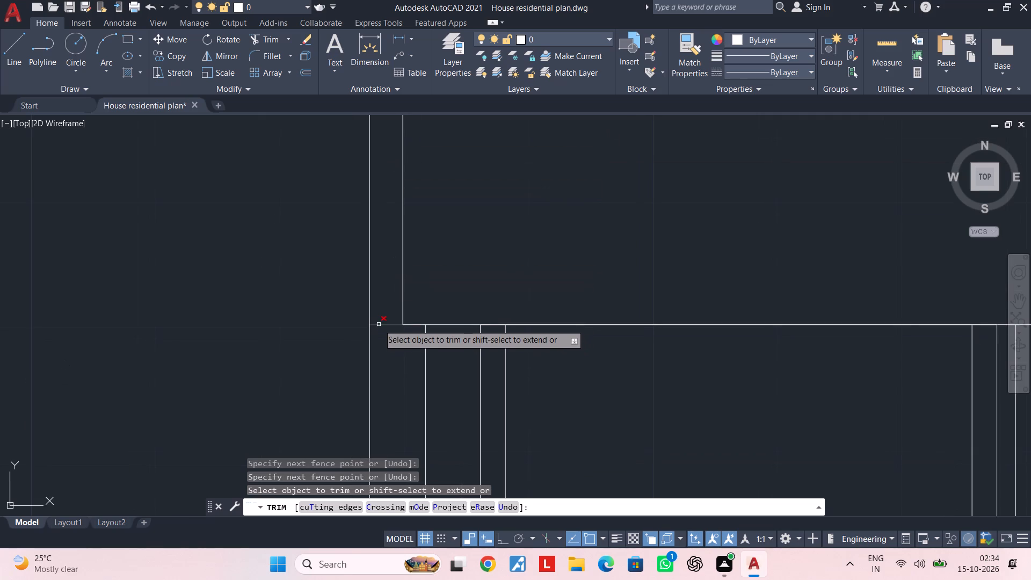
pyautogui.click(379, 324)
pyautogui.press('Escape')
# Trim the two vertical wall lines right of the staircase where they cross the narrow 2" strip atop the band.
pyautogui.scroll(-2, 459, 278)
pyautogui.moveTo(460, 278); pyautogui.dragTo(457, 367, button='middle')
pyautogui.moveTo(464, 318); pyautogui.dragTo(454, 347, button='middle')
pyautogui.scroll(1, 458, 322)
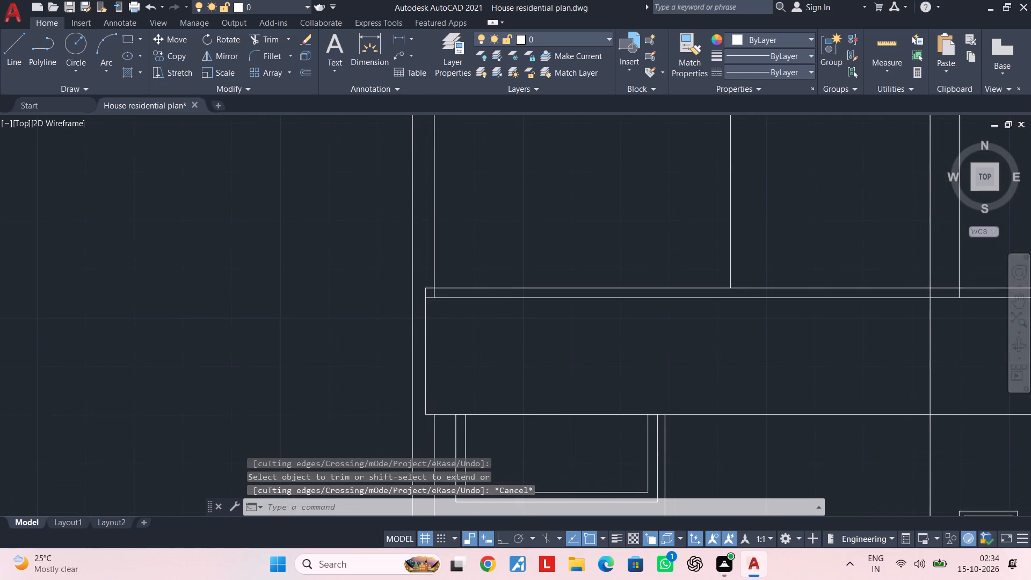
pyautogui.moveTo(464, 313); pyautogui.dragTo(423, 368, button='middle')
pyautogui.scroll(3, 368, 339)
pyautogui.scroll(-5, 368, 339)
pyautogui.moveTo(517, 342); pyautogui.dragTo(363, 333, button='middle')
pyautogui.moveTo(484, 355); pyautogui.dragTo(471, 364, button='middle')
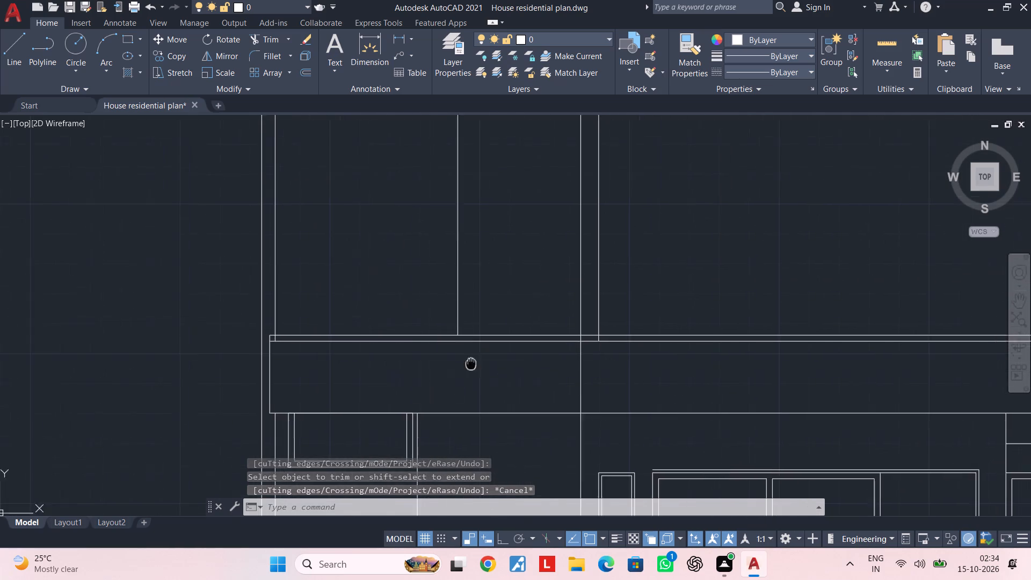
pyautogui.moveTo(471, 364); pyautogui.dragTo(427, 381, button='middle')
pyautogui.scroll(2, 505, 365)
pyautogui.moveTo(629, 364); pyautogui.dragTo(401, 381, button='middle')
pyautogui.press('Escape')
pyautogui.press('Escape')
pyautogui.press('t')
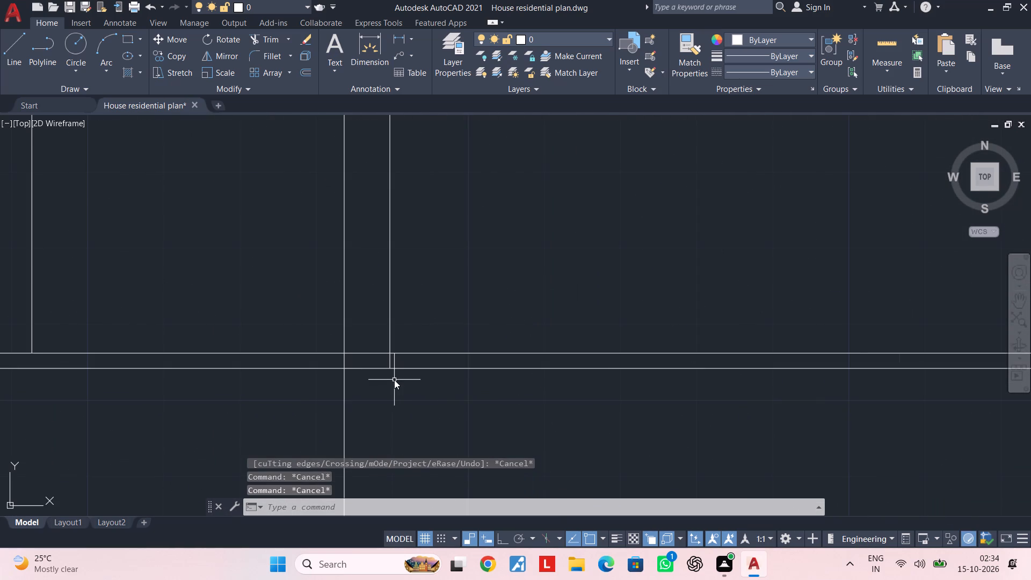
pyautogui.press('r')
pyautogui.press('space')
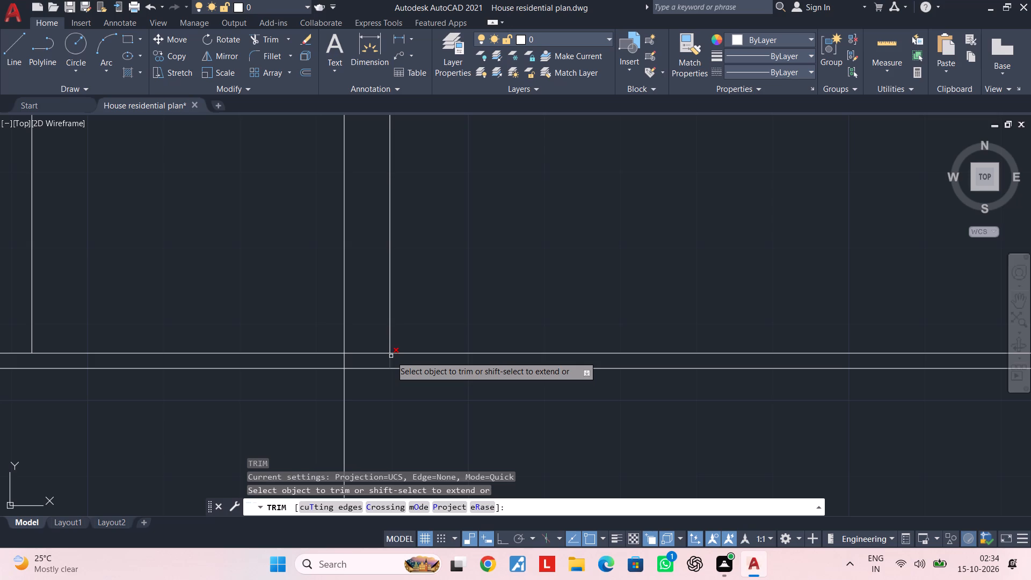
pyautogui.click(391, 356)
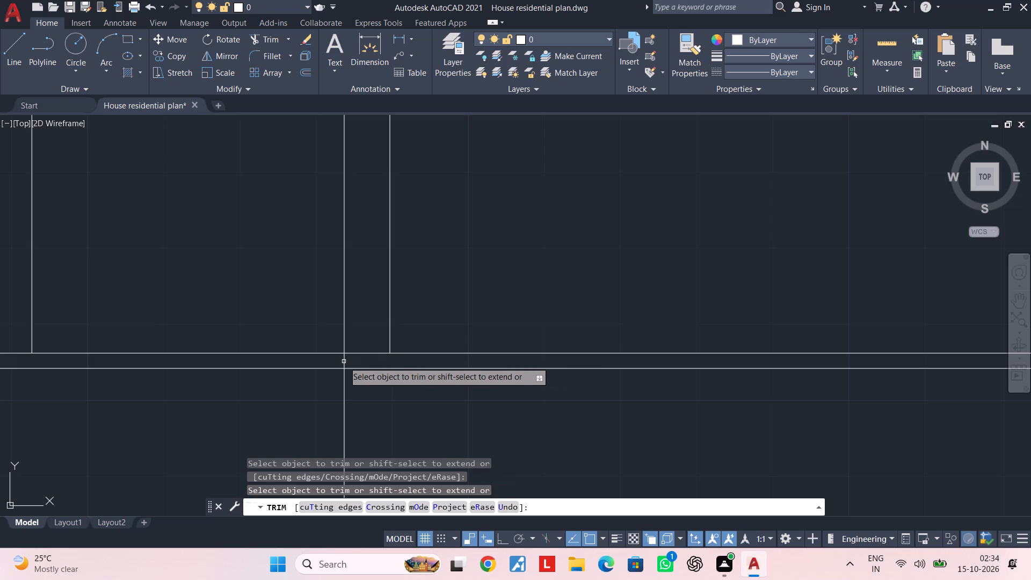
pyautogui.click(344, 361)
pyautogui.press('Escape')
pyautogui.press('Escape')
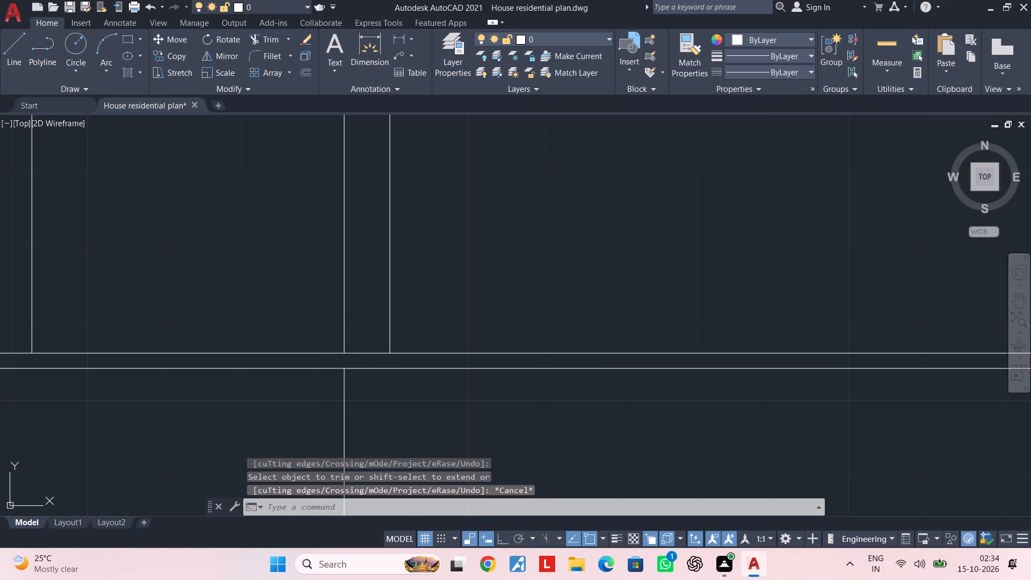
# Examine the front elevation with its band above the ground floor and the wall lines rising over it.
pyautogui.moveTo(550, 389); pyautogui.dragTo(307, 358, button='middle')
pyautogui.scroll(-3, 397, 364)
pyautogui.moveTo(416, 365); pyautogui.dragTo(417, 331, button='middle')
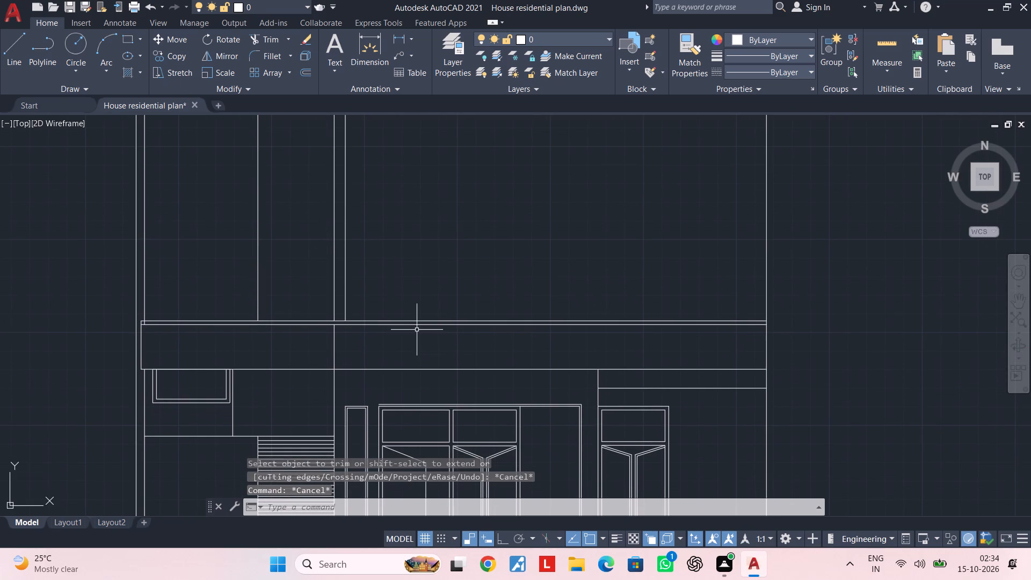
pyautogui.moveTo(474, 358); pyautogui.dragTo(382, 343, button='middle')
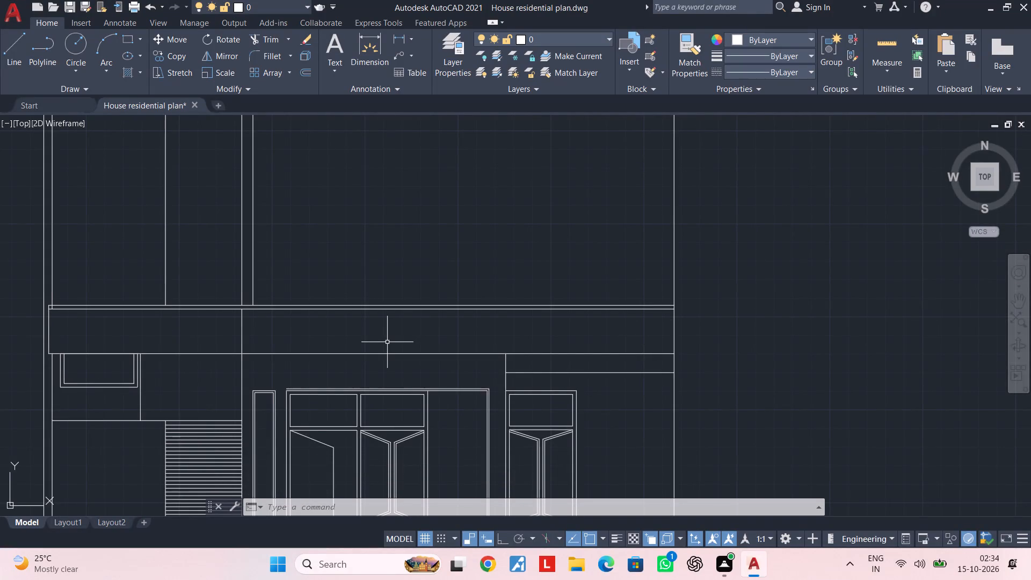
pyautogui.moveTo(387, 342); pyautogui.dragTo(393, 357, button='middle')
pyautogui.moveTo(498, 356); pyautogui.dragTo(594, 357, button='middle')
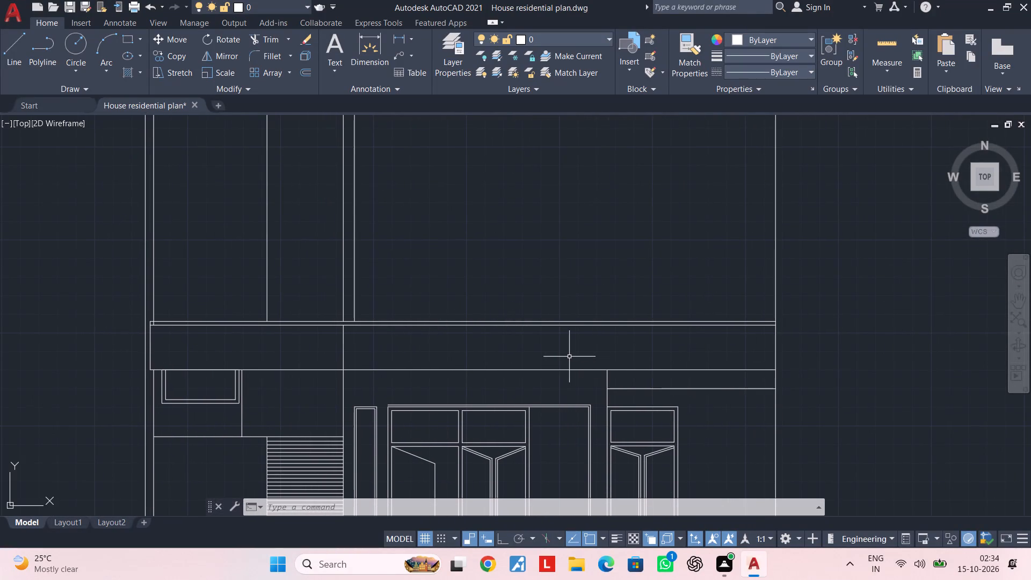
pyautogui.press('Escape')
pyautogui.press('Escape')
pyautogui.moveTo(543, 349); pyautogui.dragTo(585, 320, button='middle')
pyautogui.moveTo(541, 356); pyautogui.dragTo(581, 322, button='middle')
pyautogui.scroll(-2, 581, 322)
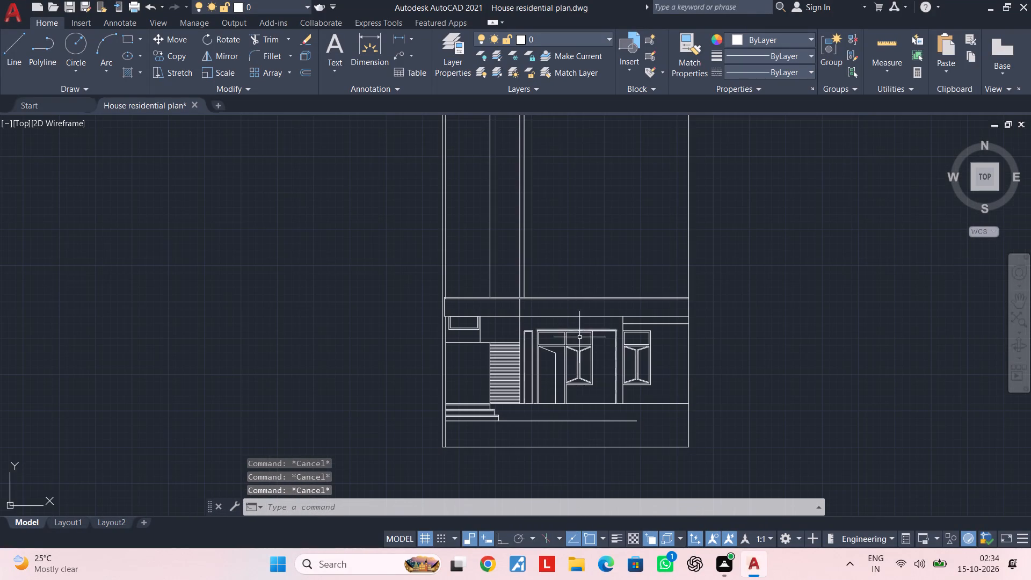
pyautogui.scroll(1, 578, 339)
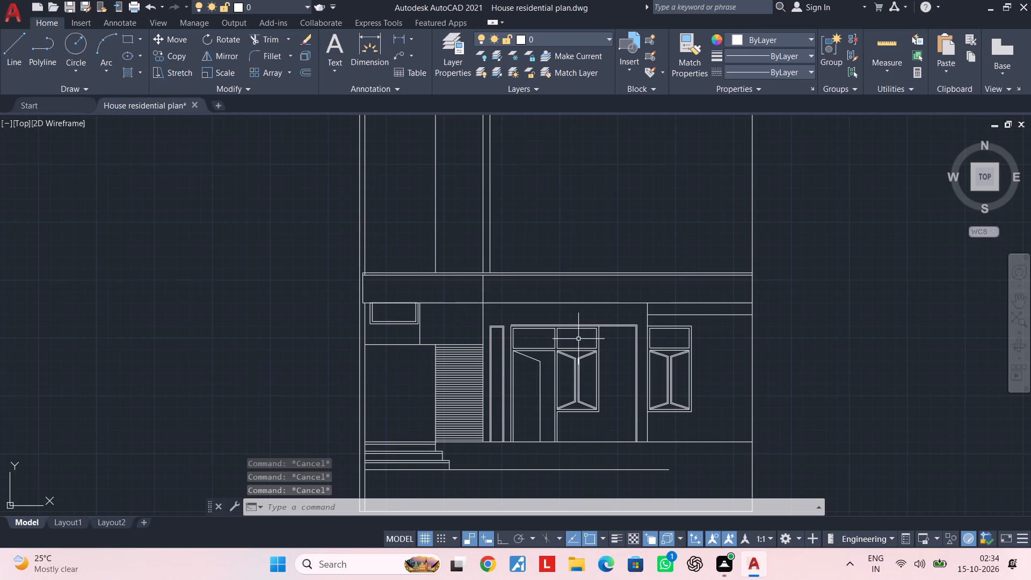
pyautogui.press('Escape')
pyautogui.press('Escape')
pyautogui.moveTo(655, 280); pyautogui.dragTo(618, 343, button='middle')
pyautogui.press('Escape')
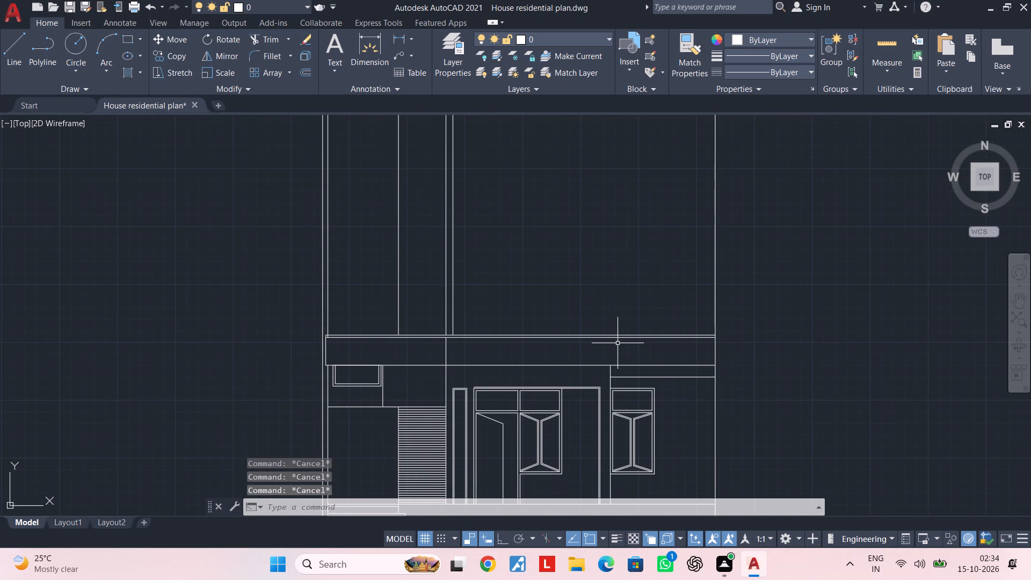
pyautogui.press('Escape')
pyautogui.press('Escape')
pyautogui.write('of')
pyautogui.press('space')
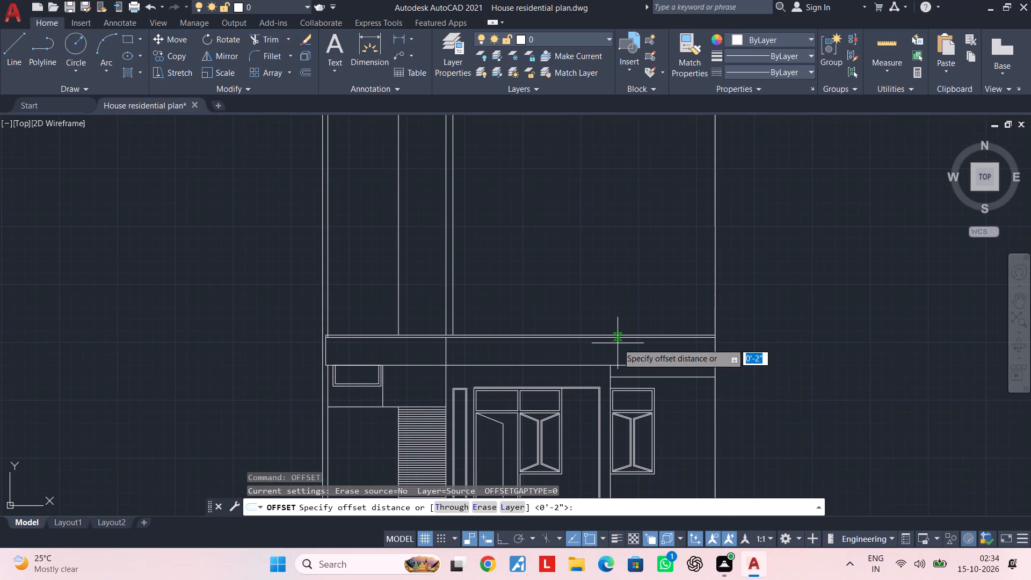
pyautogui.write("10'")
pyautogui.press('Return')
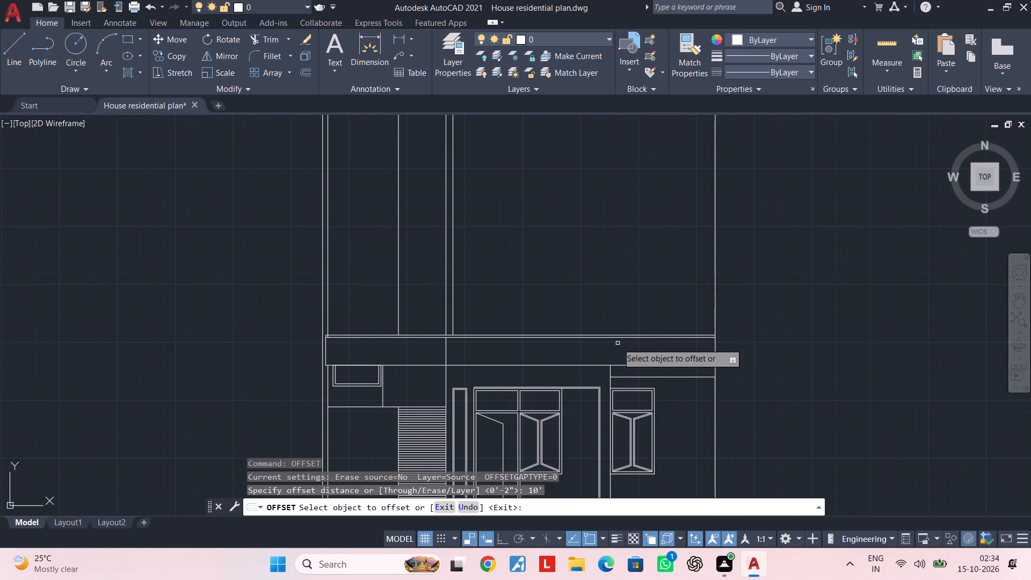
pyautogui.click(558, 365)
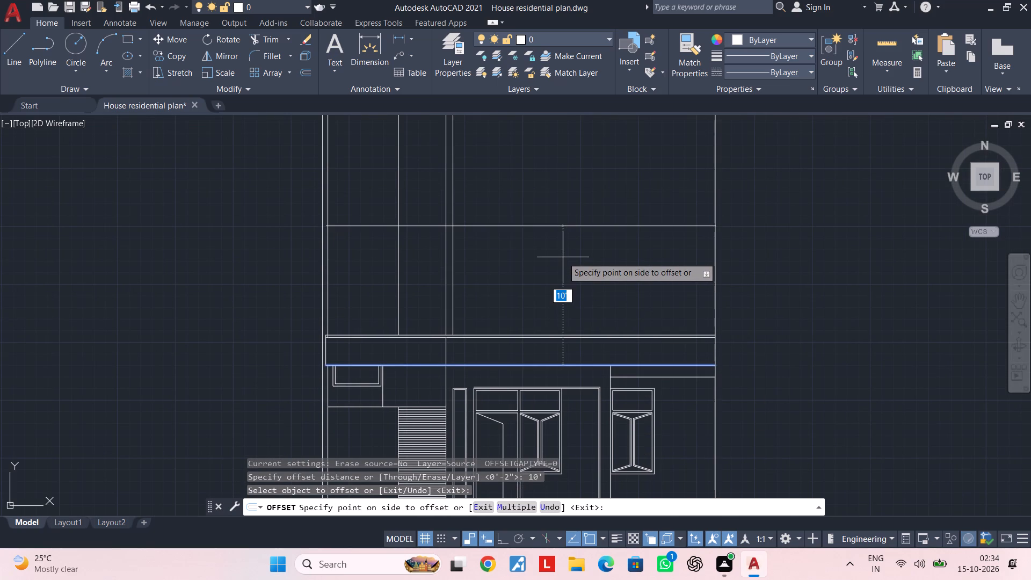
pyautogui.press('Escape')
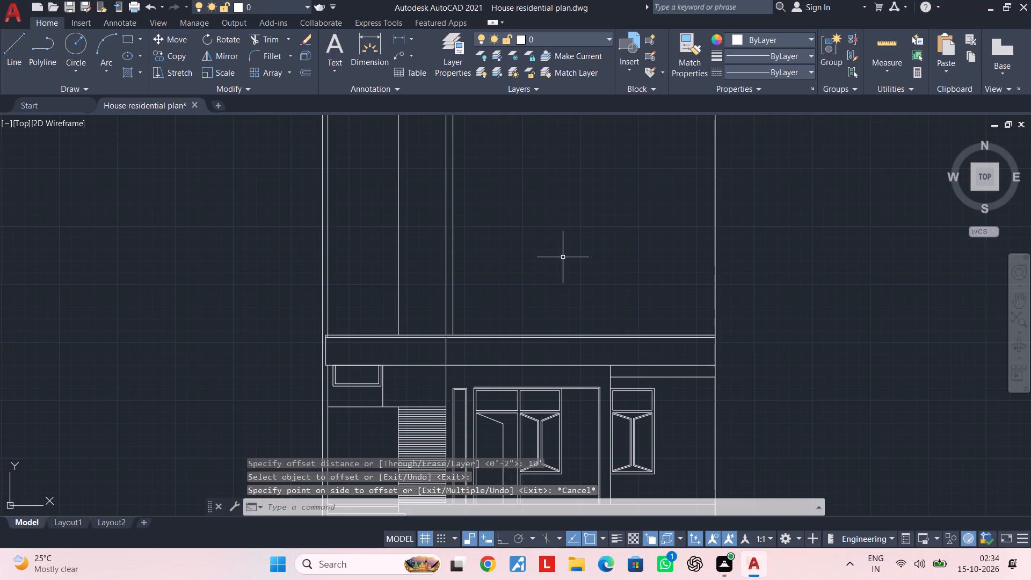
# Offset the lower line of the narrow 2" strip atop the band upward by 10'.
pyautogui.press('space')
pyautogui.press('space')
pyautogui.scroll(2, 562, 336)
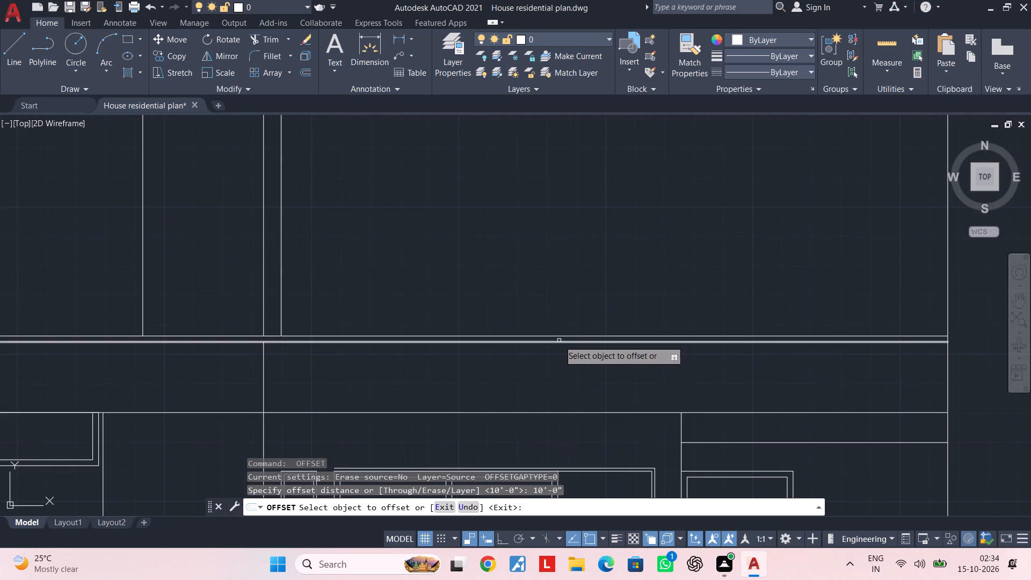
pyautogui.click(559, 340)
pyautogui.scroll(-2, 567, 249)
pyautogui.moveTo(567, 249); pyautogui.dragTo(563, 310, button='middle')
pyautogui.click(570, 245)
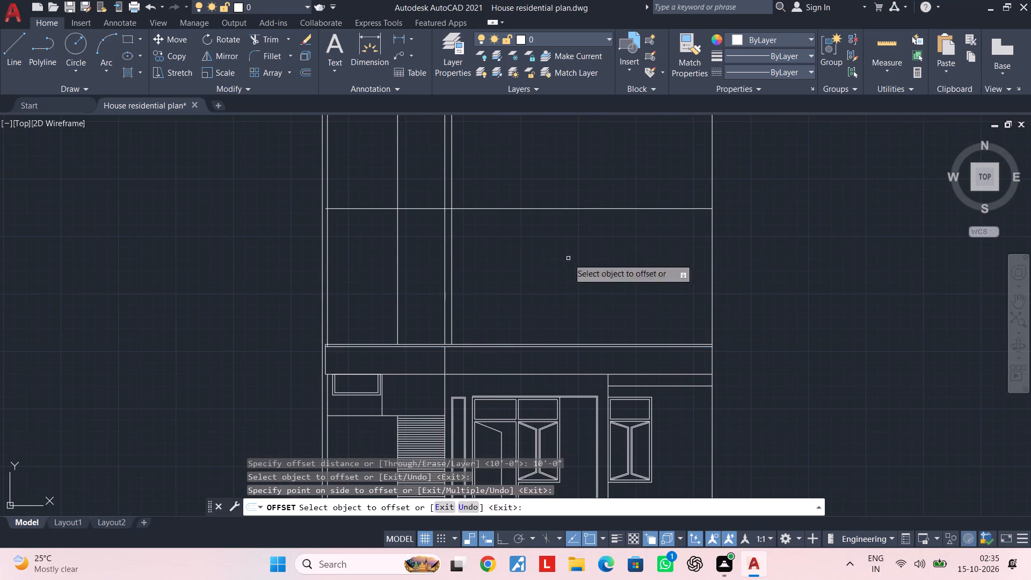
pyautogui.press('Escape')
# Offset the band's topmost horizontal line upward by 3'.
pyautogui.moveTo(536, 317); pyautogui.dragTo(532, 296, button='middle')
pyautogui.moveTo(524, 344); pyautogui.dragTo(530, 266, button='middle')
pyautogui.scroll(1, 524, 341)
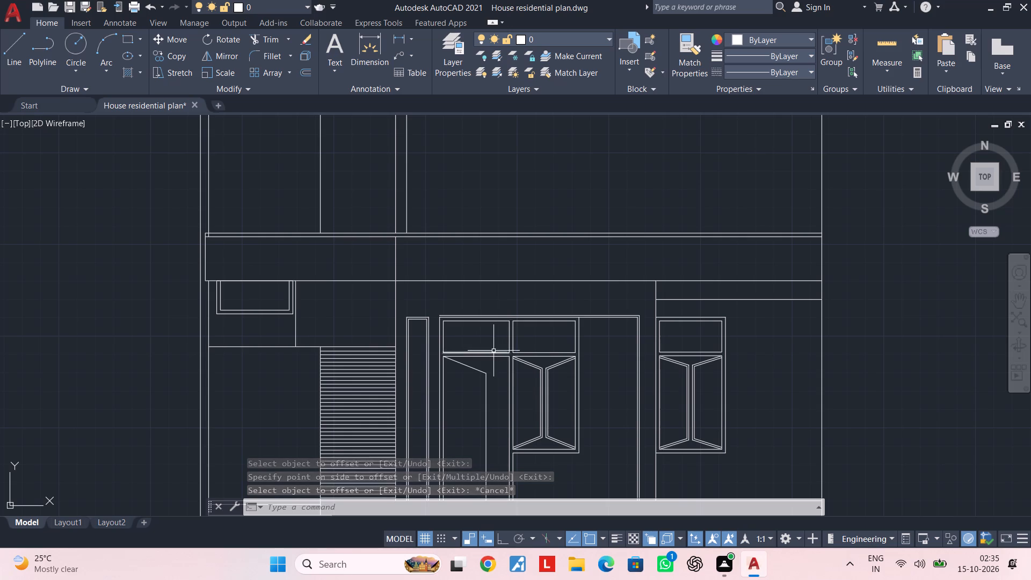
pyautogui.scroll(-1, 493, 351)
pyautogui.moveTo(493, 351); pyautogui.dragTo(495, 322, button='middle')
pyautogui.scroll(2, 495, 309)
pyautogui.moveTo(506, 287); pyautogui.dragTo(503, 410, button='middle')
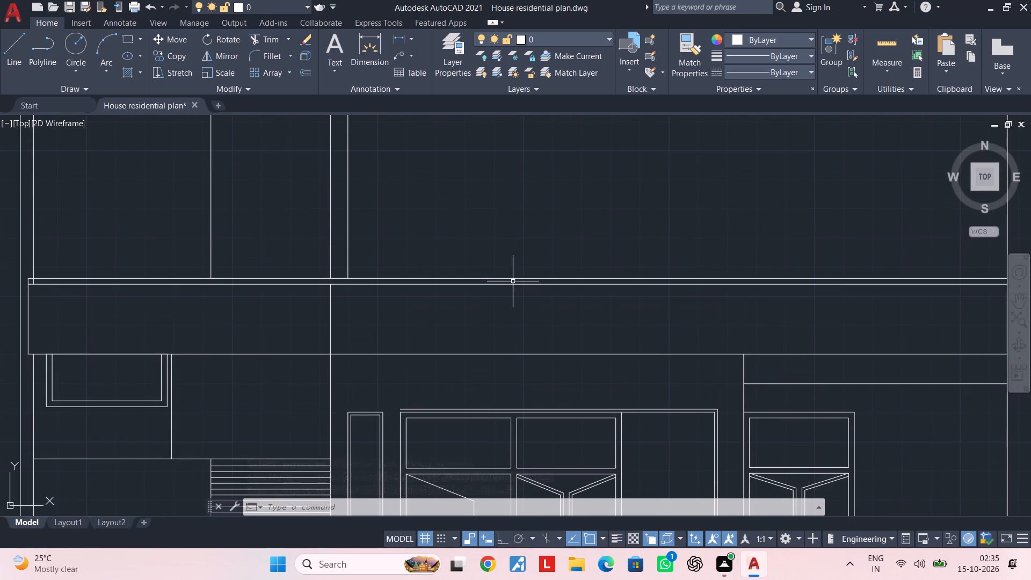
pyautogui.press('Escape')
pyautogui.press('Escape')
pyautogui.write('of')
pyautogui.press('space')
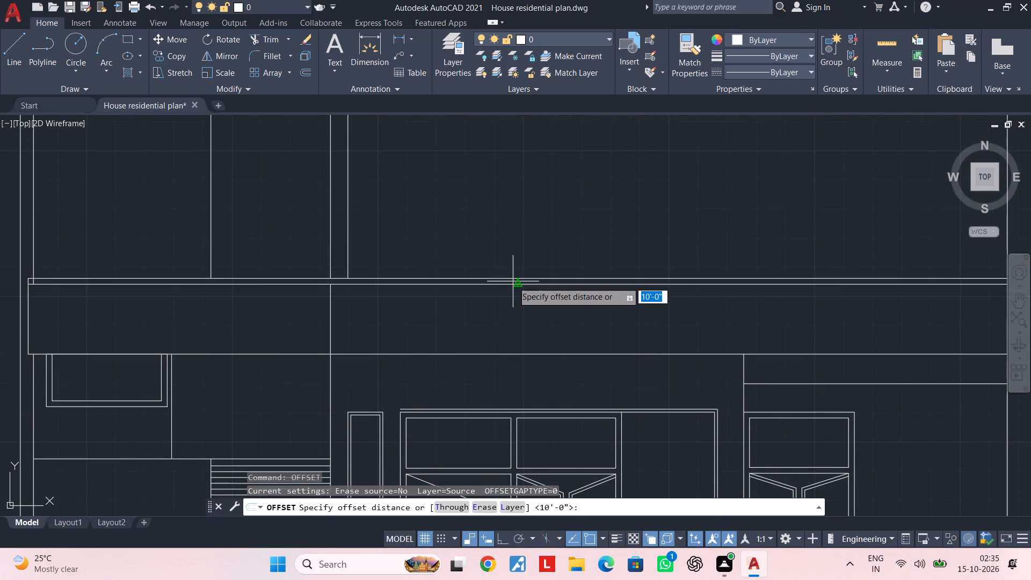
pyautogui.write("3'")
pyautogui.press('Return')
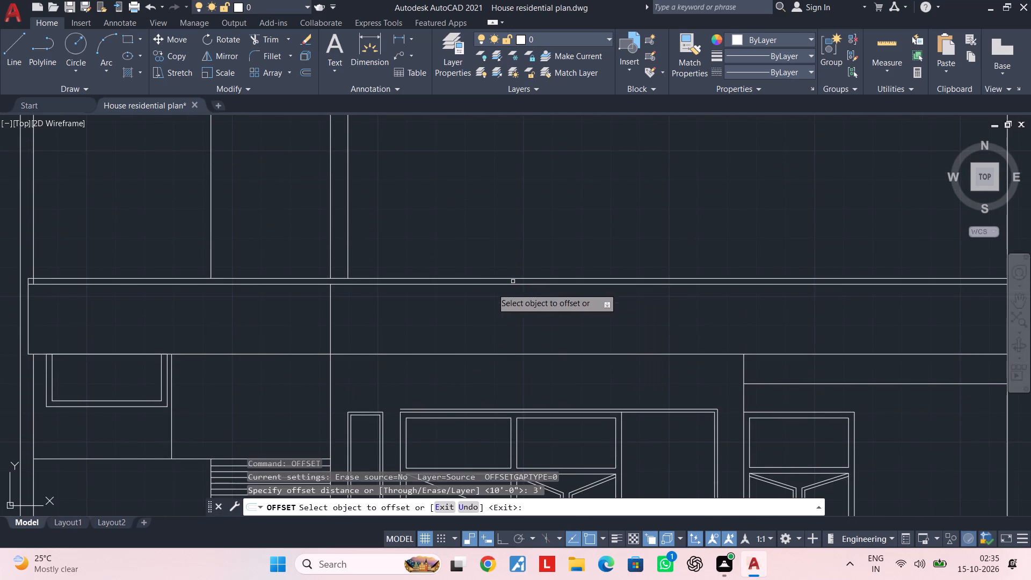
pyautogui.click(488, 277)
pyautogui.click(490, 252)
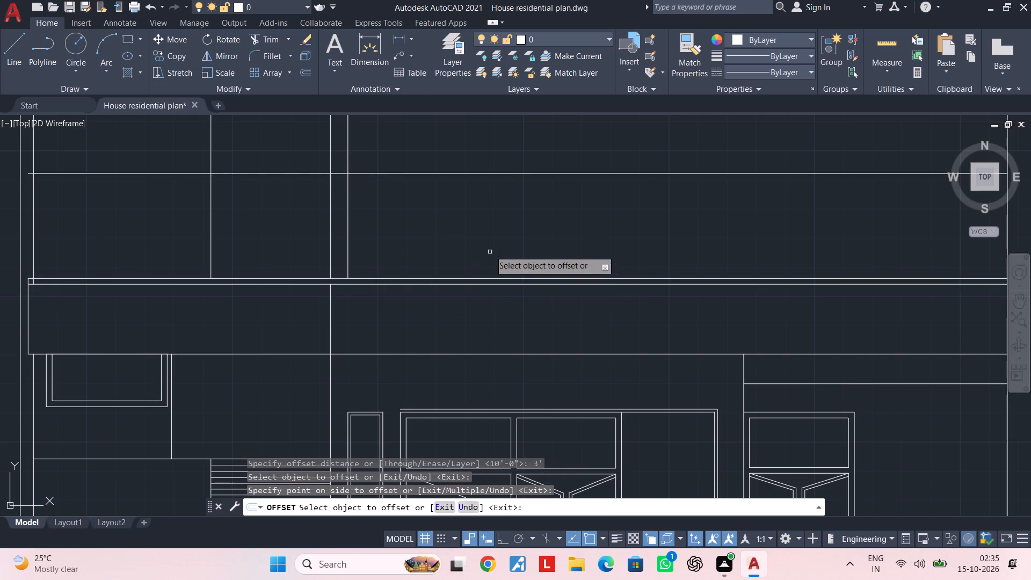
pyautogui.scroll(-2, 482, 229)
pyautogui.moveTo(483, 231); pyautogui.dragTo(444, 282, button='middle')
pyautogui.press('Escape')
pyautogui.press('Escape')
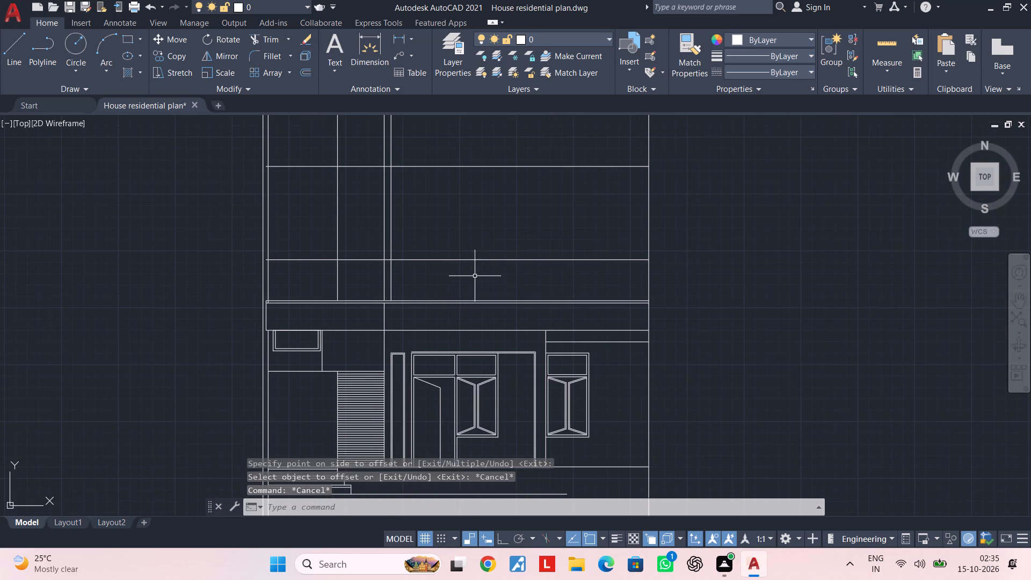
# Copy the ground-floor door and its adjoining window about 13' straight up, placing the window's lower-right corner on the 3' offset line.
pyautogui.moveTo(466, 279); pyautogui.dragTo(431, 285, button='middle')
pyautogui.press('Escape')
pyautogui.press('Escape')
pyautogui.moveTo(482, 334); pyautogui.dragTo(516, 259, button='middle')
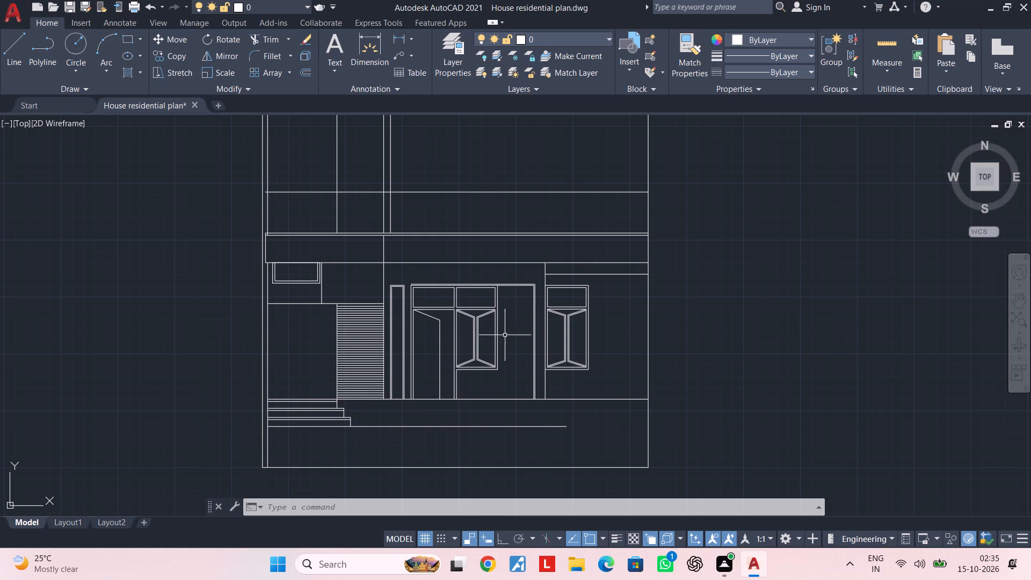
pyautogui.scroll(2, 510, 302)
pyautogui.click(470, 241)
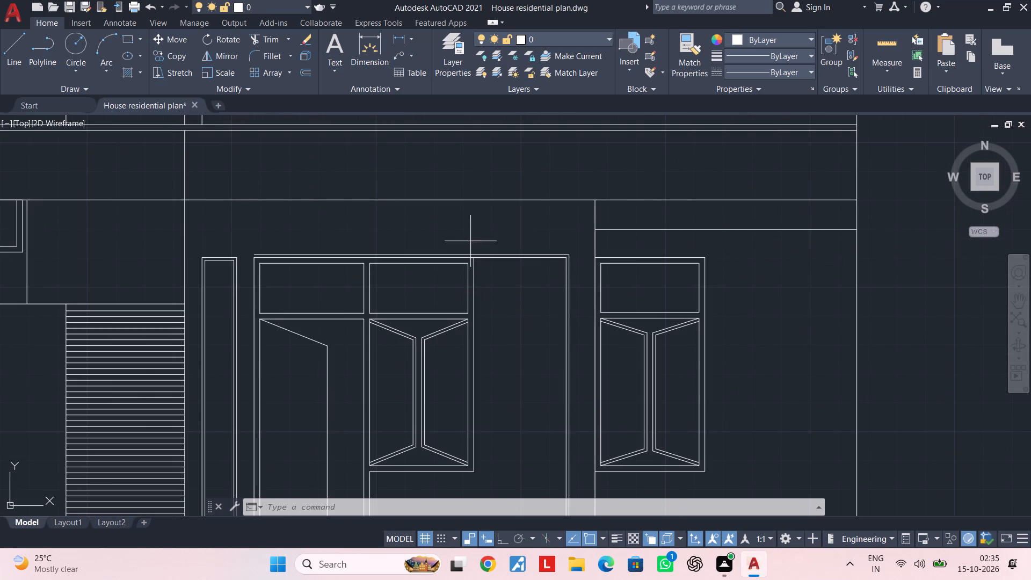
pyautogui.moveTo(421, 356); pyautogui.dragTo(475, 294, button='middle')
pyautogui.moveTo(396, 355); pyautogui.dragTo(462, 323, button='middle')
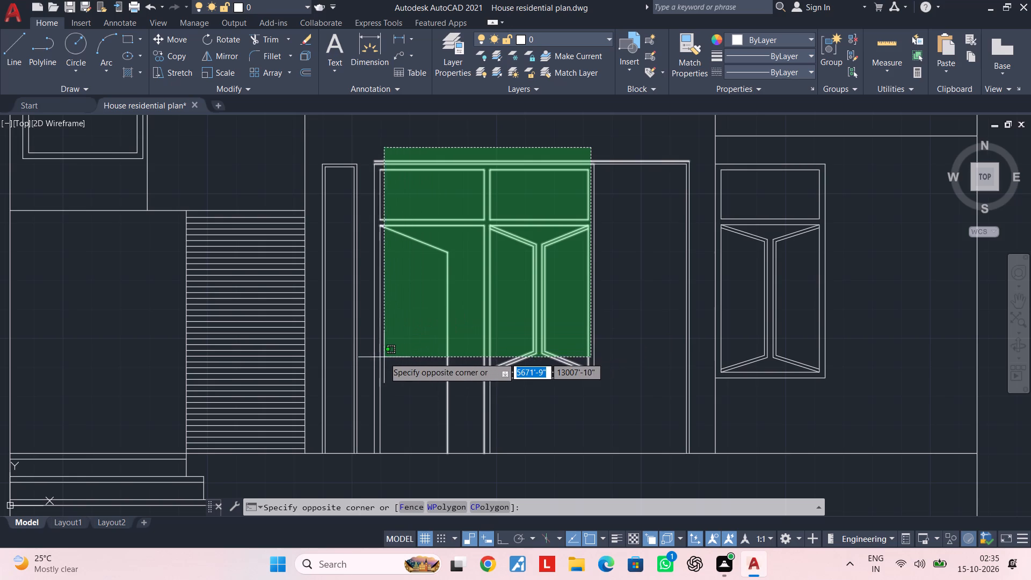
pyautogui.click(372, 359)
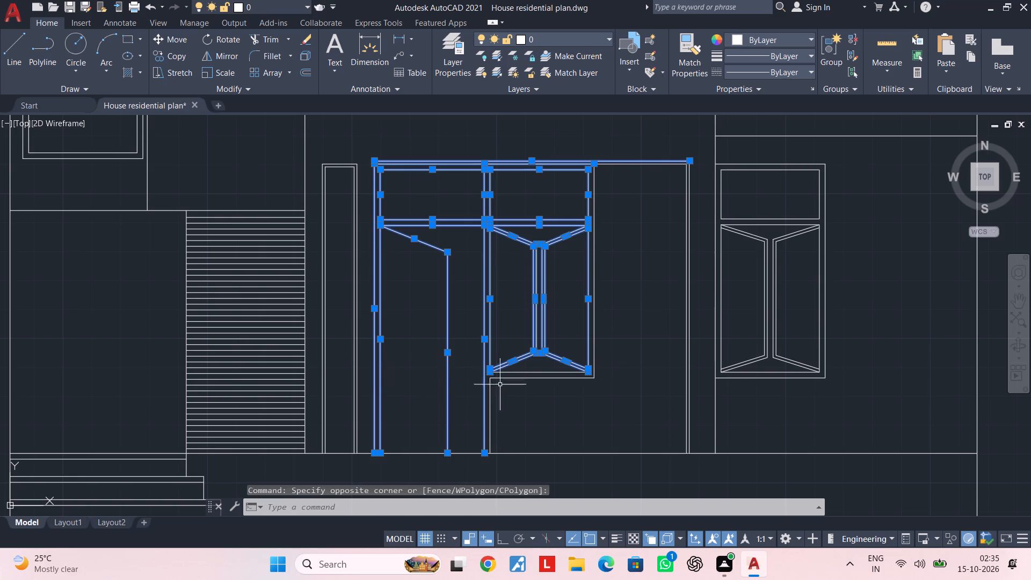
pyautogui.click(506, 394)
pyautogui.click(467, 400)
pyautogui.click(540, 389)
pyautogui.click(512, 290)
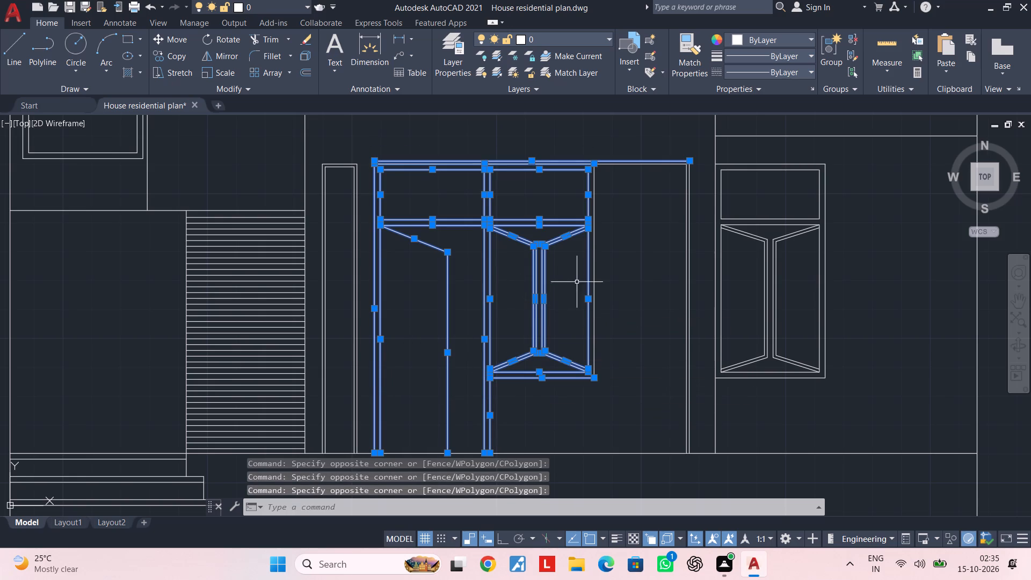
pyautogui.click(613, 268)
pyautogui.click(574, 286)
pyautogui.moveTo(602, 254); pyautogui.dragTo(602, 260, button='middle')
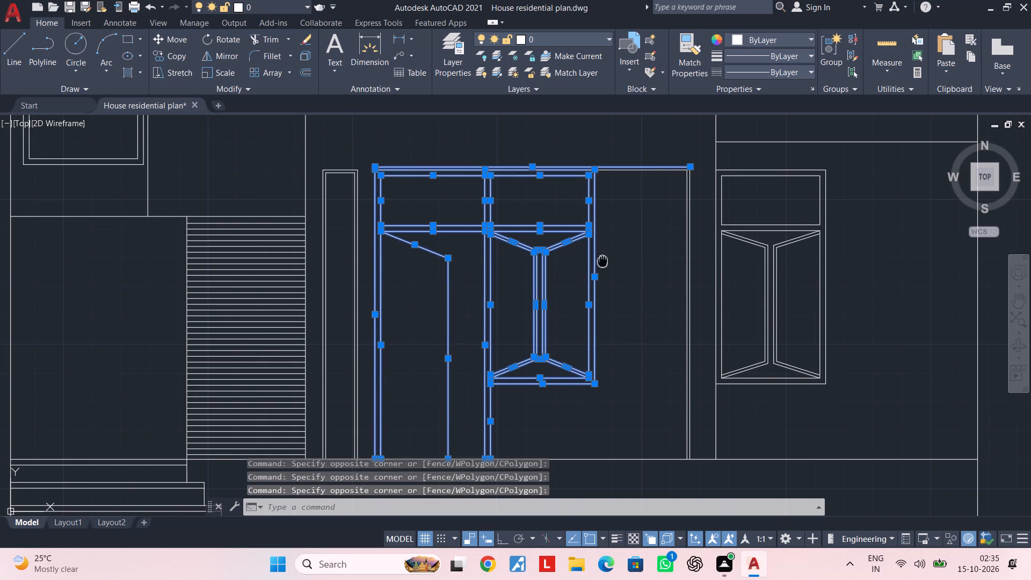
pyautogui.moveTo(602, 260); pyautogui.dragTo(602, 261, button='middle')
pyautogui.write('co')
pyautogui.press('space')
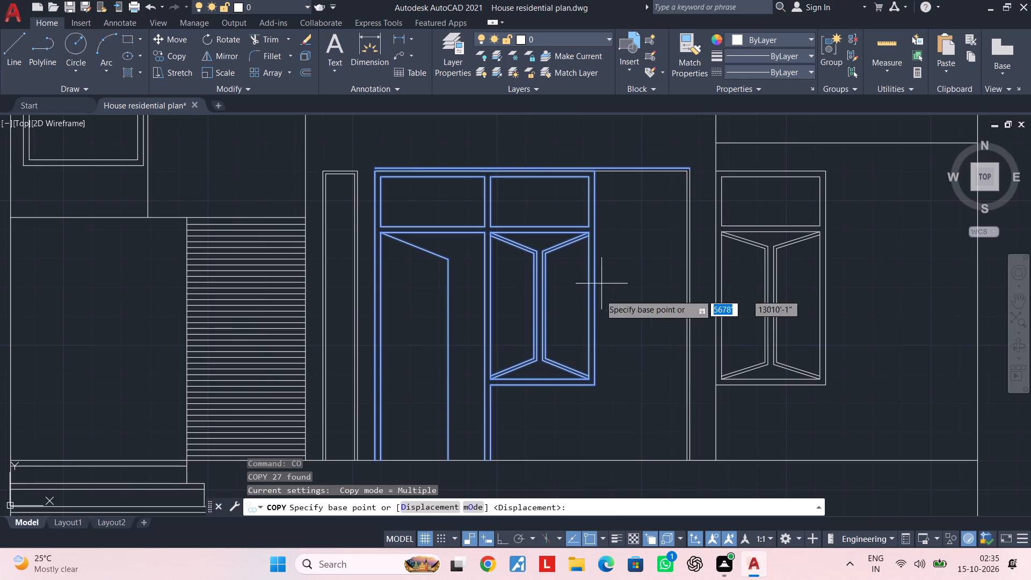
pyautogui.click(505, 538)
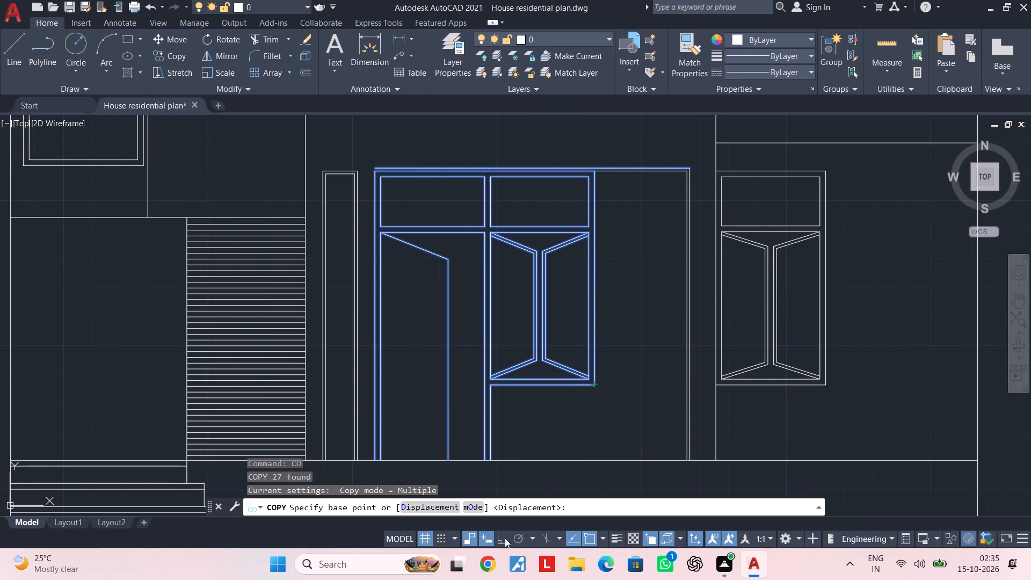
pyautogui.click(593, 386)
pyautogui.scroll(-1, 591, 168)
pyautogui.moveTo(591, 168); pyautogui.dragTo(588, 304, button='middle')
pyautogui.moveTo(590, 193); pyautogui.dragTo(594, 302, button='middle')
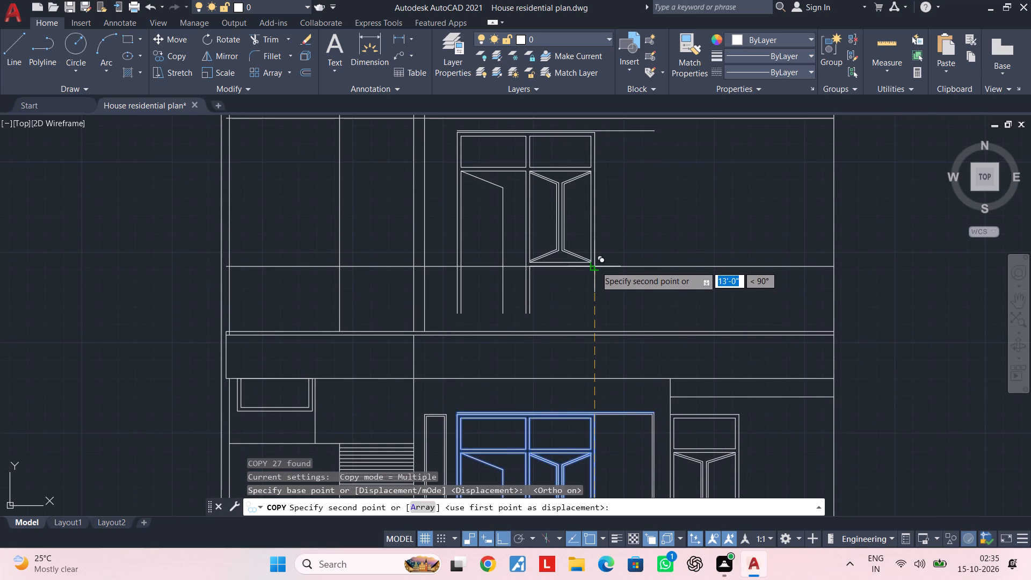
pyautogui.scroll(-1, 596, 266)
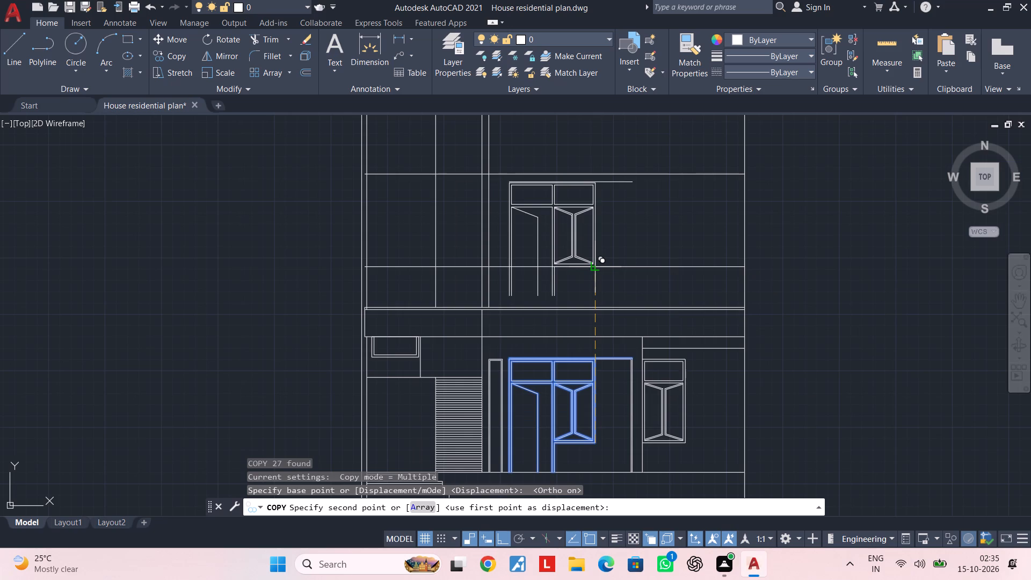
pyautogui.click(596, 266)
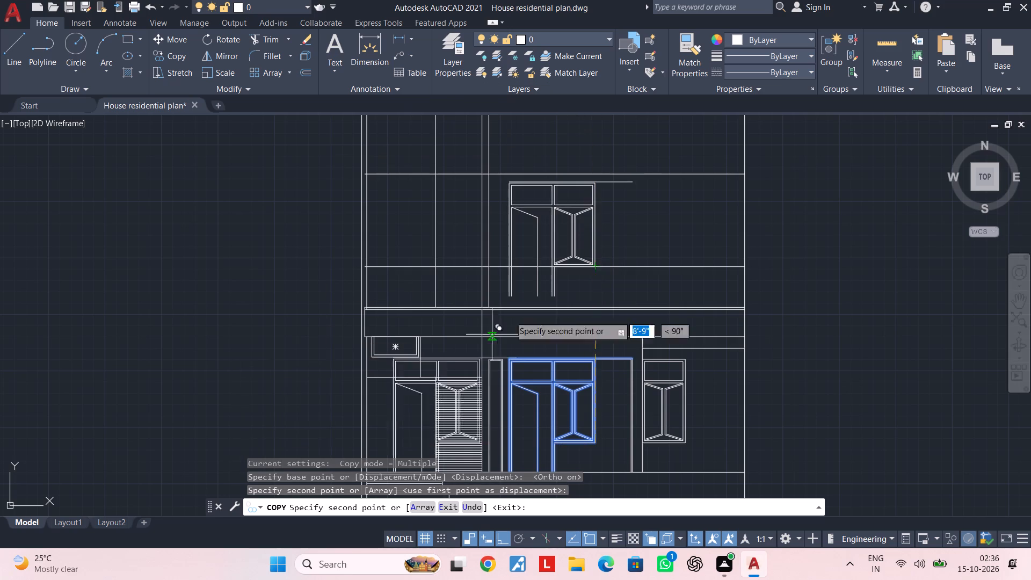
pyautogui.scroll(-2, 548, 297)
pyautogui.scroll(1, 555, 236)
pyautogui.press('Escape')
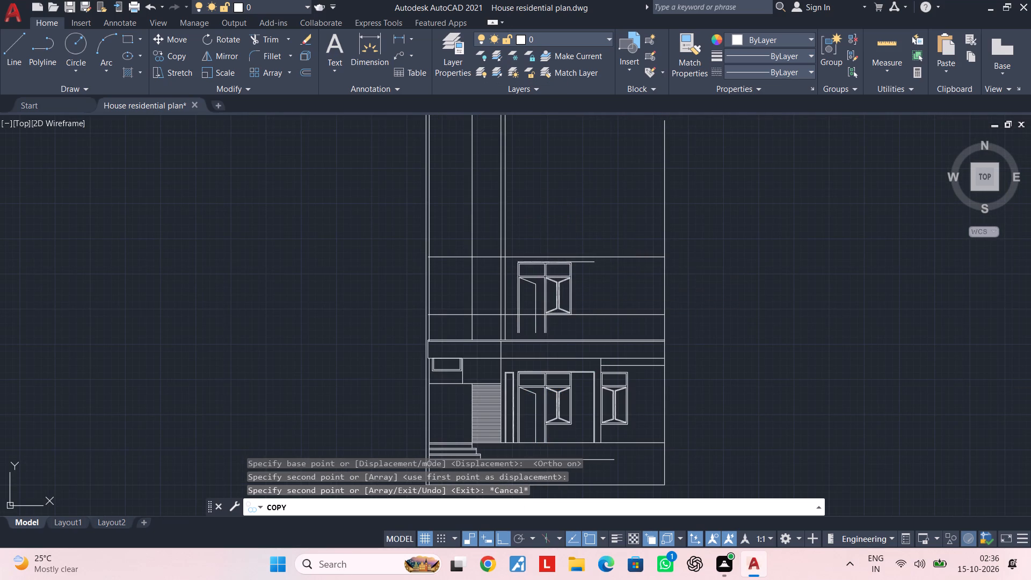
pyautogui.press('Escape')
# Trim the copied door's vertical frame and leaf lines where they extend below the 3' offset line.
pyautogui.scroll(3, 551, 344)
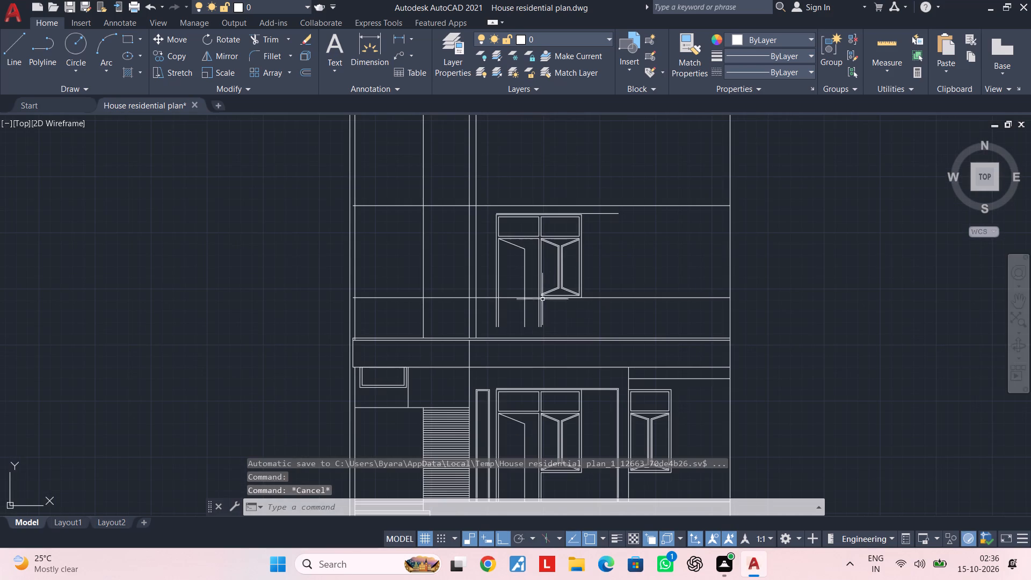
pyautogui.scroll(4, 540, 325)
pyautogui.moveTo(557, 284); pyautogui.dragTo(541, 364, button='middle')
pyautogui.press('Escape')
pyautogui.press('Escape')
pyautogui.press('Escape')
pyautogui.press('t')
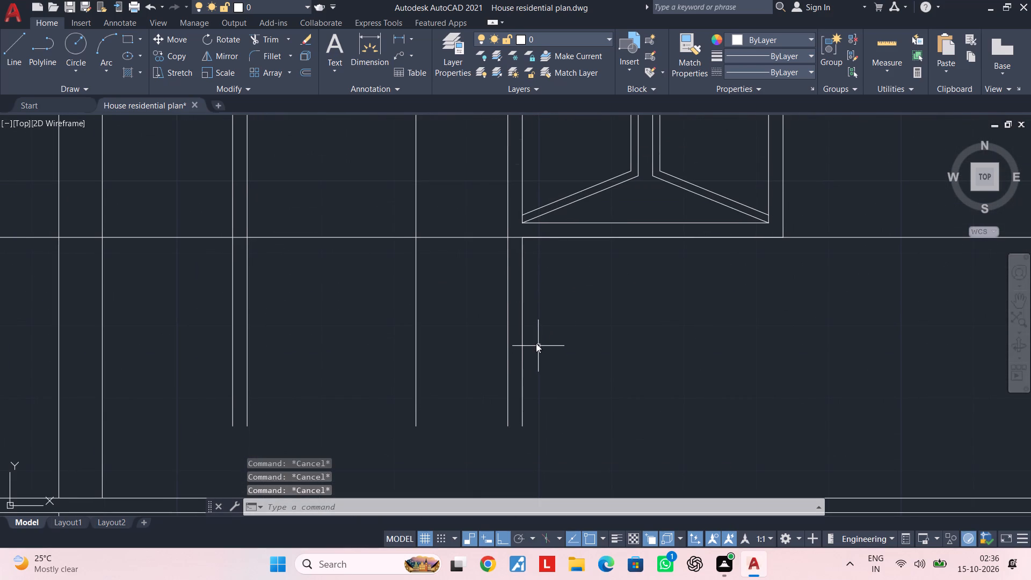
pyautogui.press('r')
pyautogui.press('space')
pyautogui.click(553, 300)
pyautogui.click(477, 297)
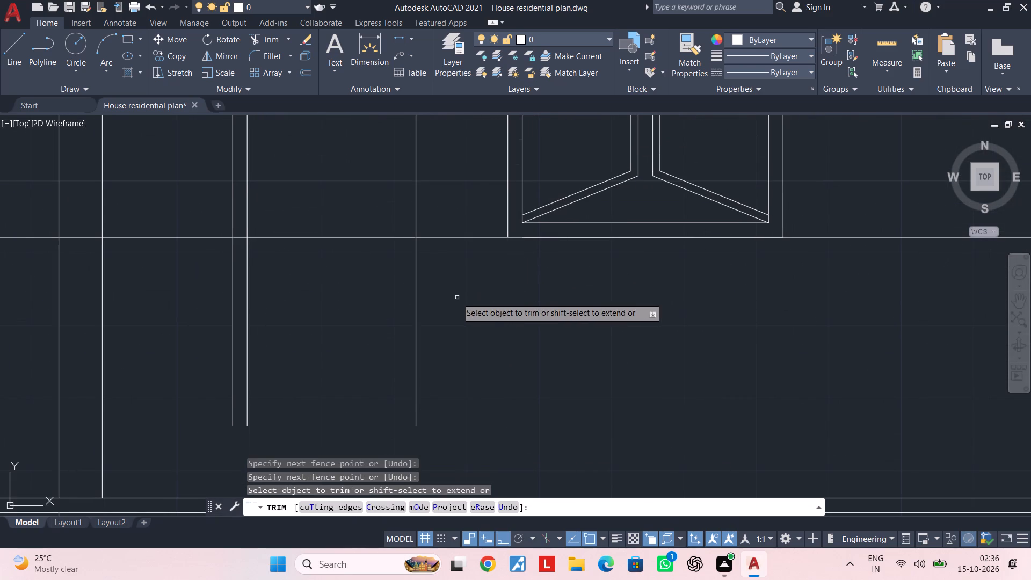
pyautogui.moveTo(439, 298); pyautogui.dragTo(564, 298, button='middle')
pyautogui.click(566, 292)
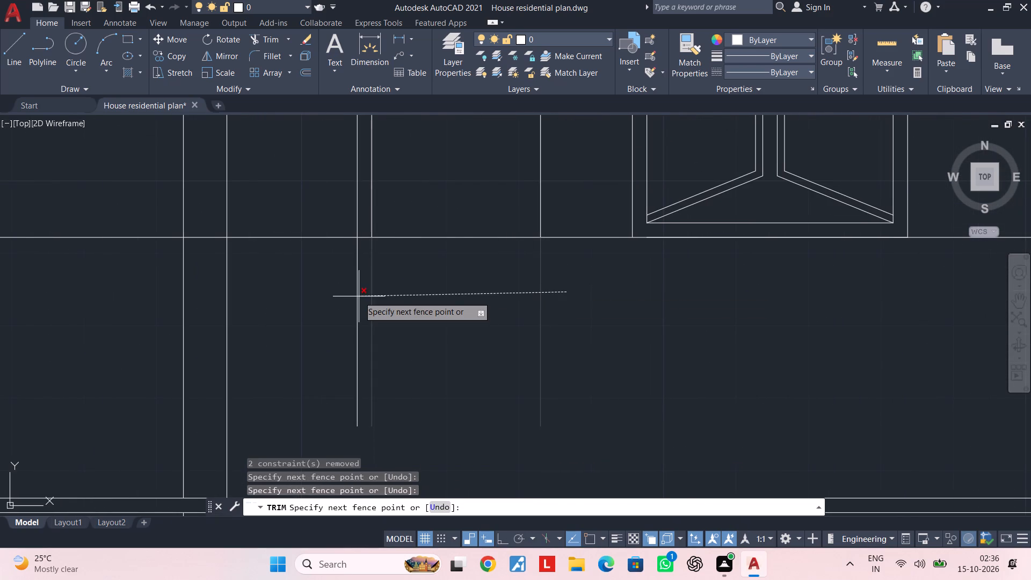
pyautogui.click(339, 296)
pyautogui.scroll(-3, 468, 284)
pyautogui.moveTo(474, 286); pyautogui.dragTo(441, 358, button='middle')
pyautogui.press('Escape')
pyautogui.press('Escape')
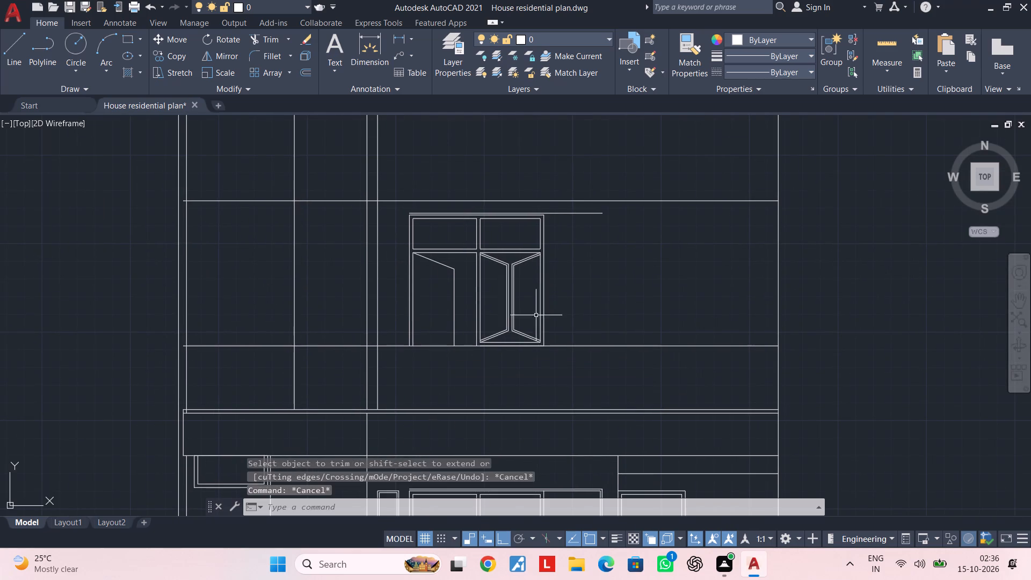
# Draw a vertical line about 10' long down from the right end of the copied door head line, ending inside the band.
pyautogui.moveTo(578, 252); pyautogui.dragTo(543, 299, button='middle')
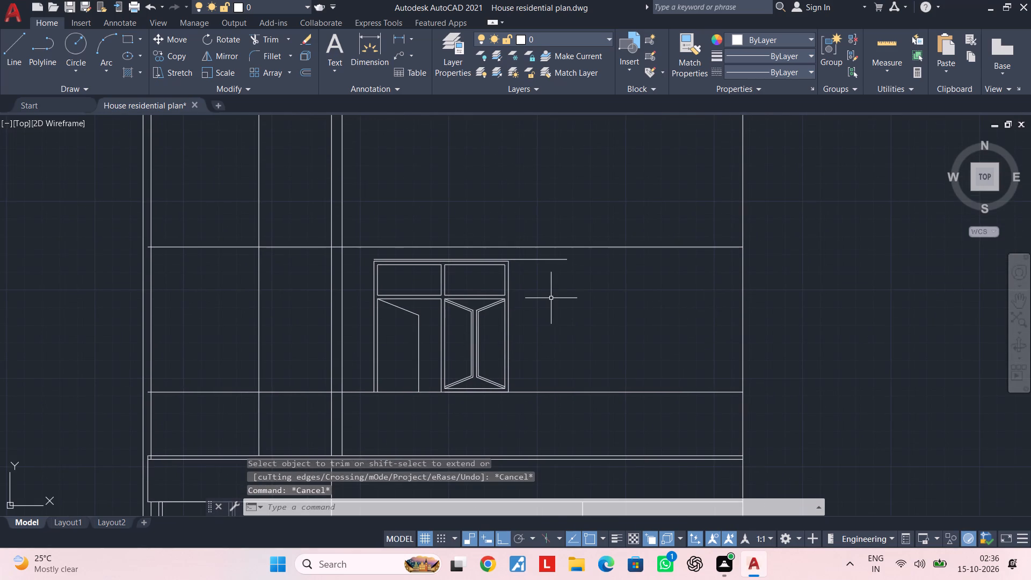
pyautogui.moveTo(547, 297); pyautogui.dragTo(528, 287, button='middle')
pyautogui.press('Escape')
pyautogui.press('Escape')
pyautogui.press('l')
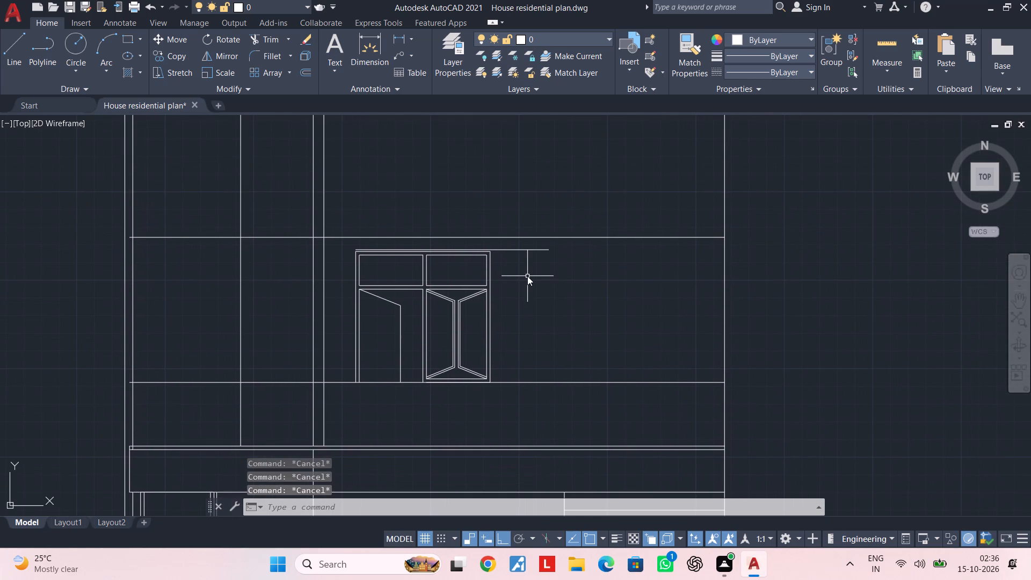
pyautogui.press('space')
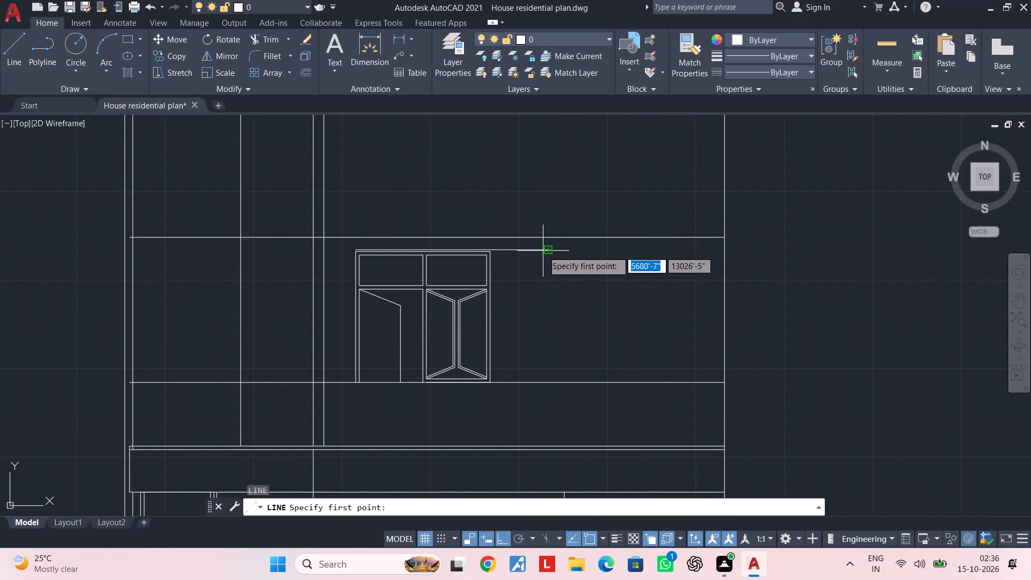
pyautogui.click(544, 251)
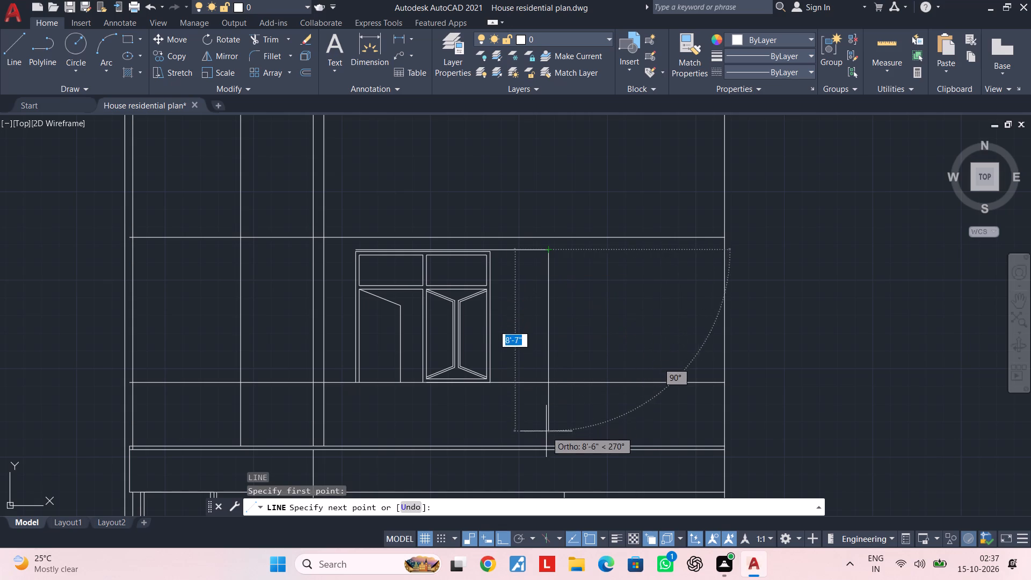
pyautogui.moveTo(552, 426); pyautogui.dragTo(551, 289, button='middle')
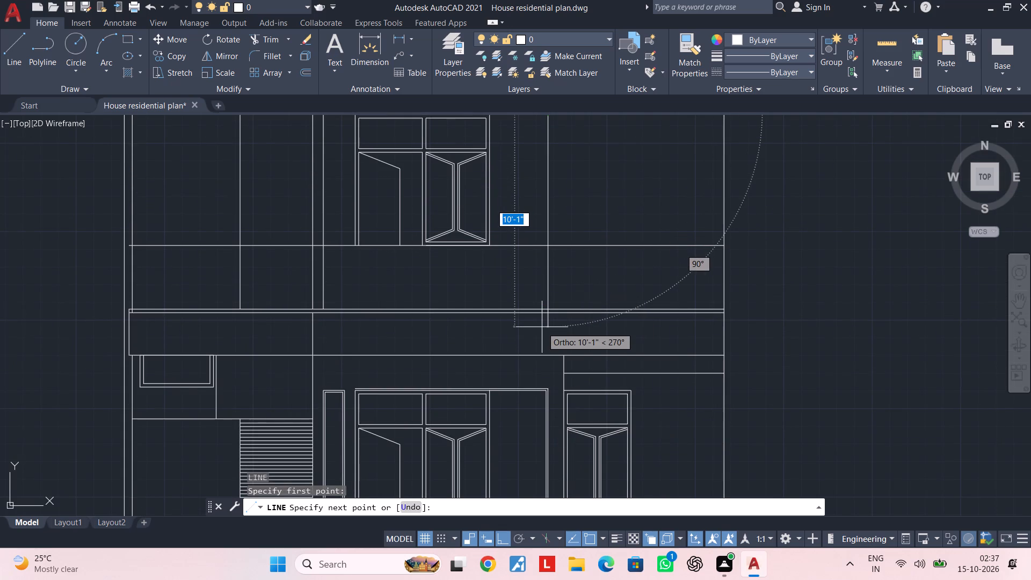
pyautogui.scroll(2, 542, 327)
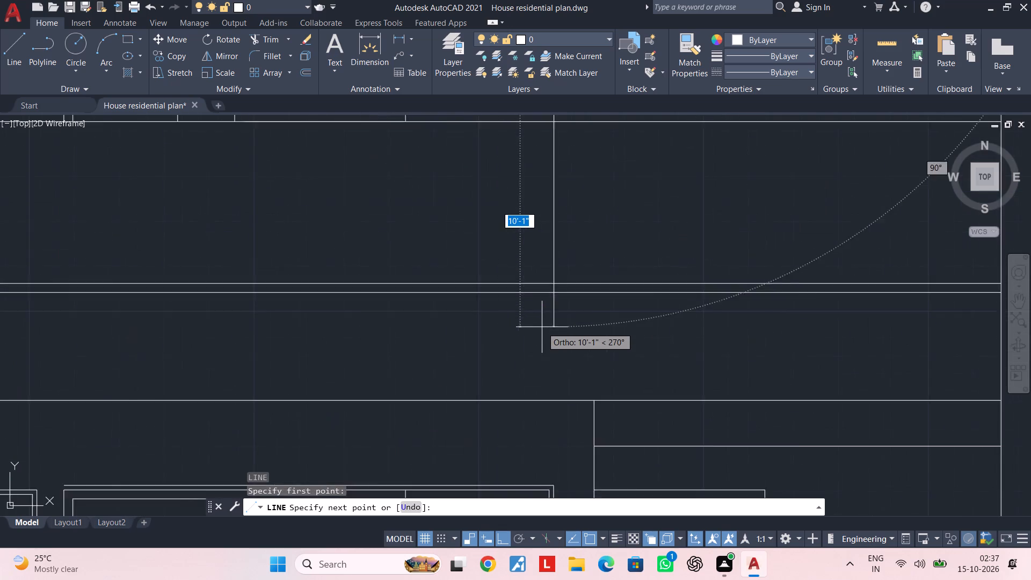
pyautogui.scroll(1, 542, 327)
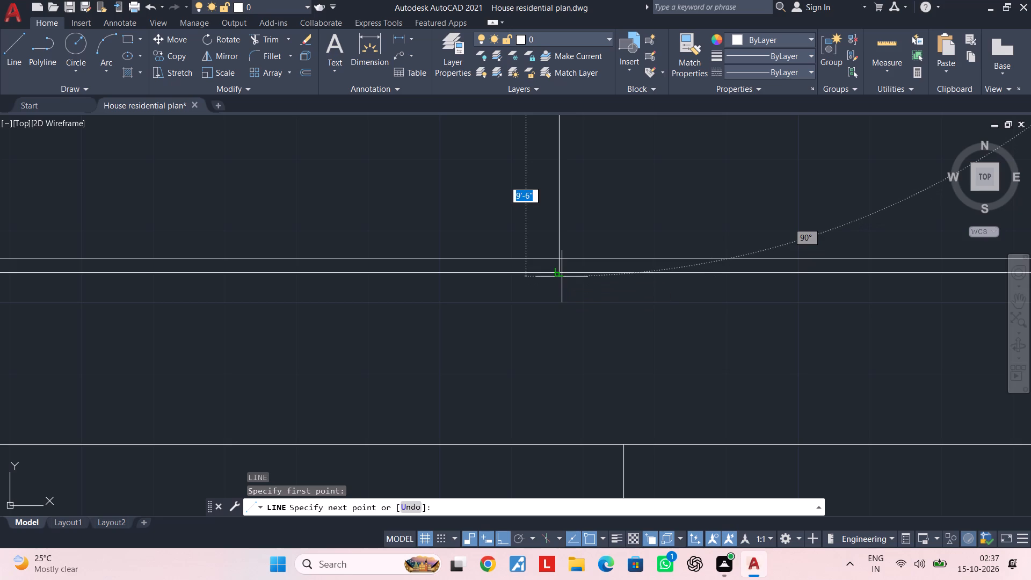
pyautogui.click(559, 324)
pyautogui.press('Escape')
pyautogui.press('Escape')
pyautogui.press('Escape')
pyautogui.press('Escape')
# Trim the band's two top horizontal lines and the 3' offset line where they extend right of the new vertical line.
pyautogui.scroll(-2, 587, 321)
pyautogui.moveTo(603, 322); pyautogui.dragTo(397, 310, button='middle')
pyautogui.press('Escape')
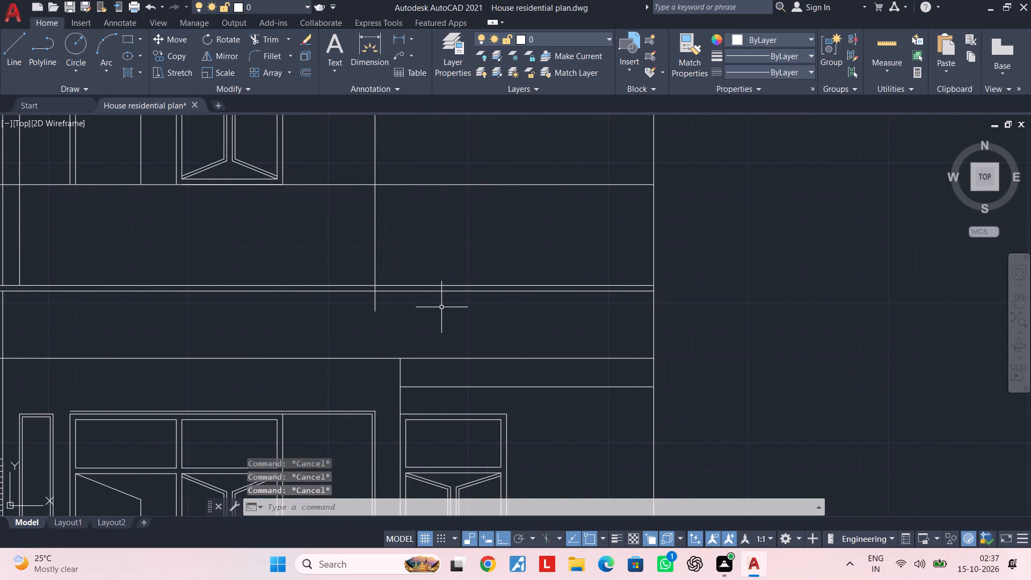
pyautogui.press('Escape')
pyautogui.write('tr')
pyautogui.press('space')
pyautogui.click(476, 308)
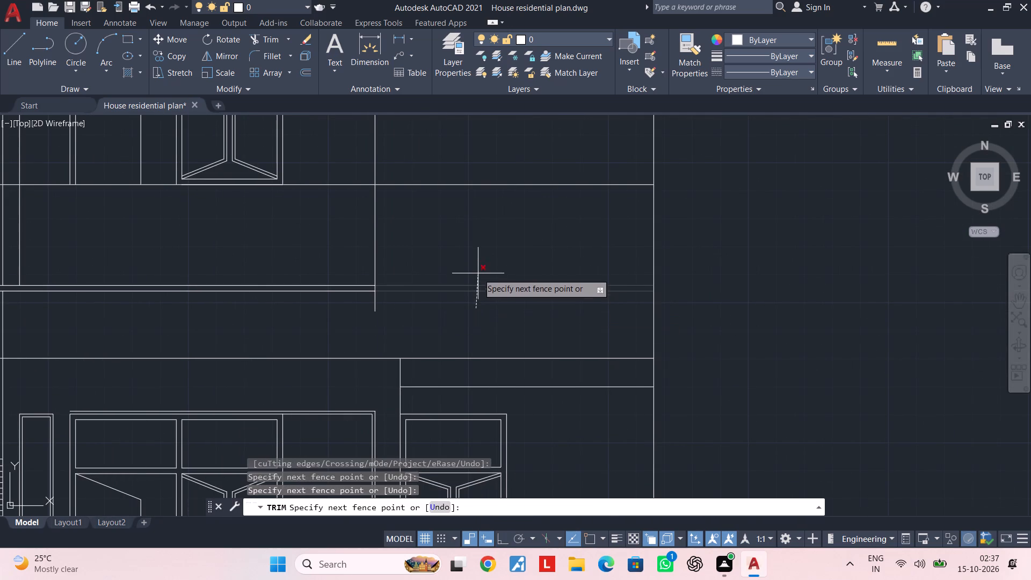
pyautogui.click(478, 264)
pyautogui.click(478, 238)
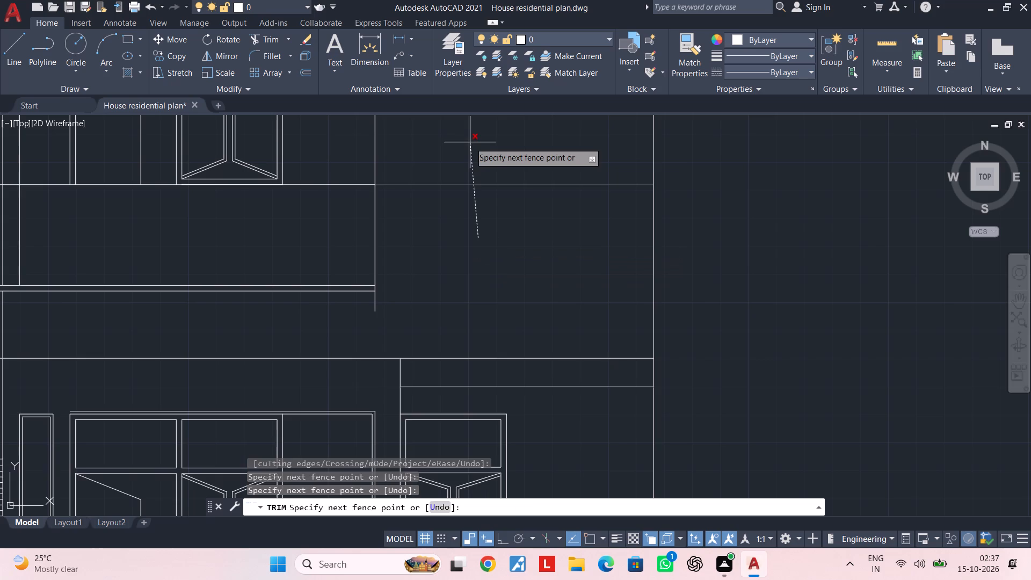
pyautogui.click(470, 142)
pyautogui.press('Escape')
# Draw a line about 6'-2" leftward from the new vertical line's lower end, continuing straight down to the band's bottom line.
pyautogui.scroll(-1, 435, 250)
pyautogui.moveTo(435, 251); pyautogui.dragTo(582, 233, button='middle')
pyautogui.press('Escape')
pyautogui.press('Escape')
pyautogui.scroll(1, 442, 263)
pyautogui.moveTo(416, 270); pyautogui.dragTo(483, 265, button='middle')
pyautogui.press('Escape')
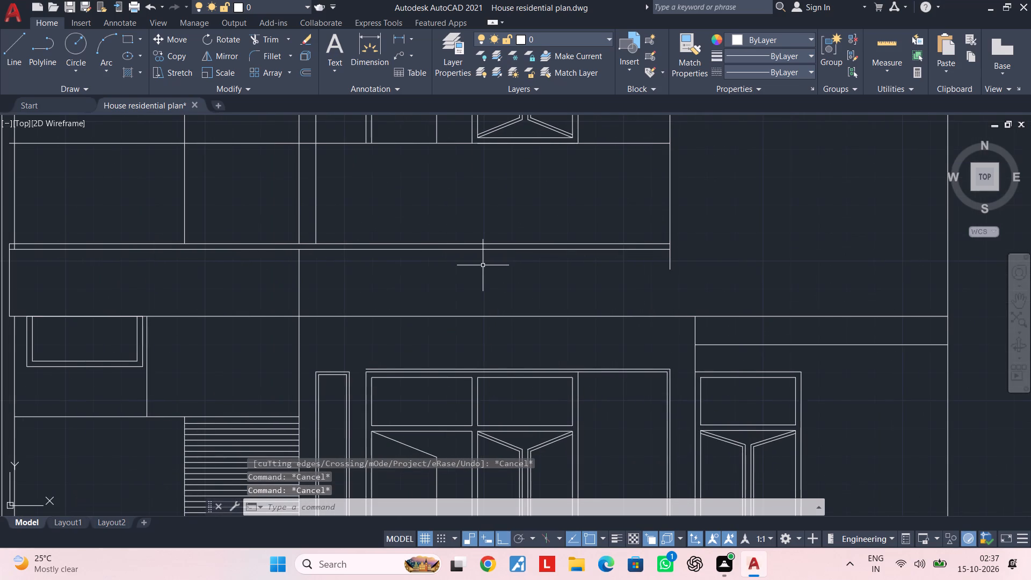
pyautogui.press('Escape')
pyautogui.press('l')
pyautogui.press('space')
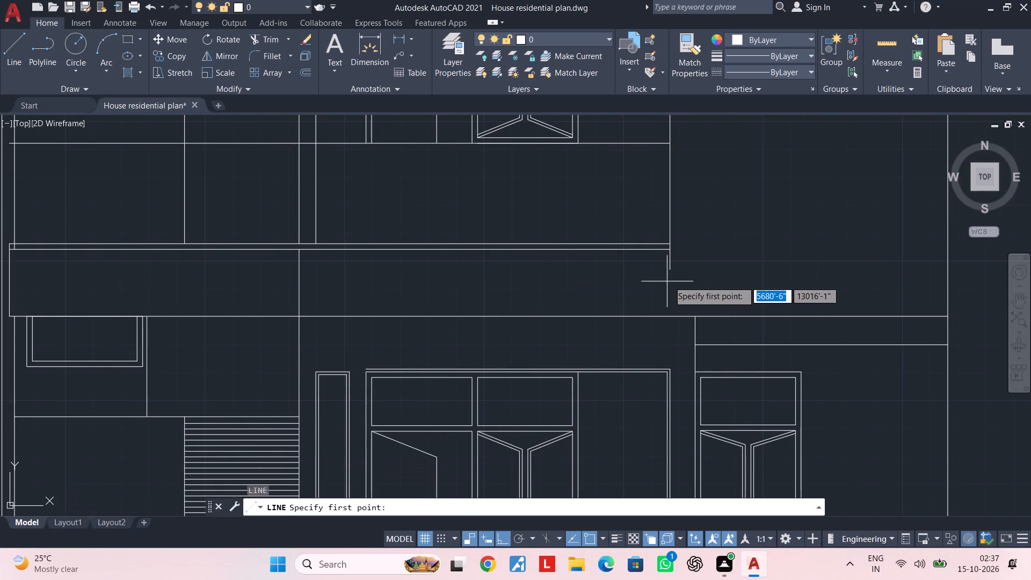
pyautogui.click(672, 270)
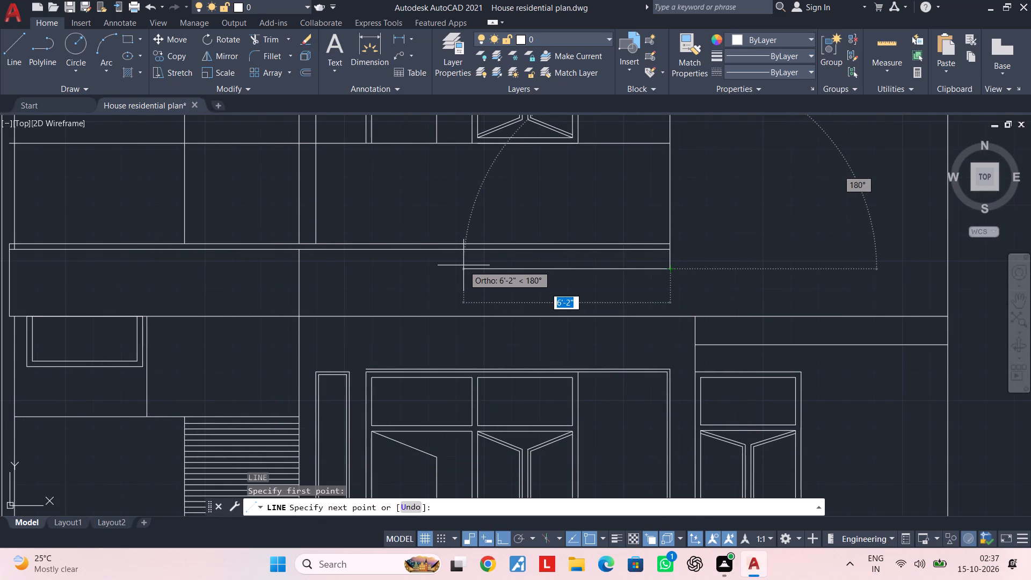
pyautogui.click(463, 265)
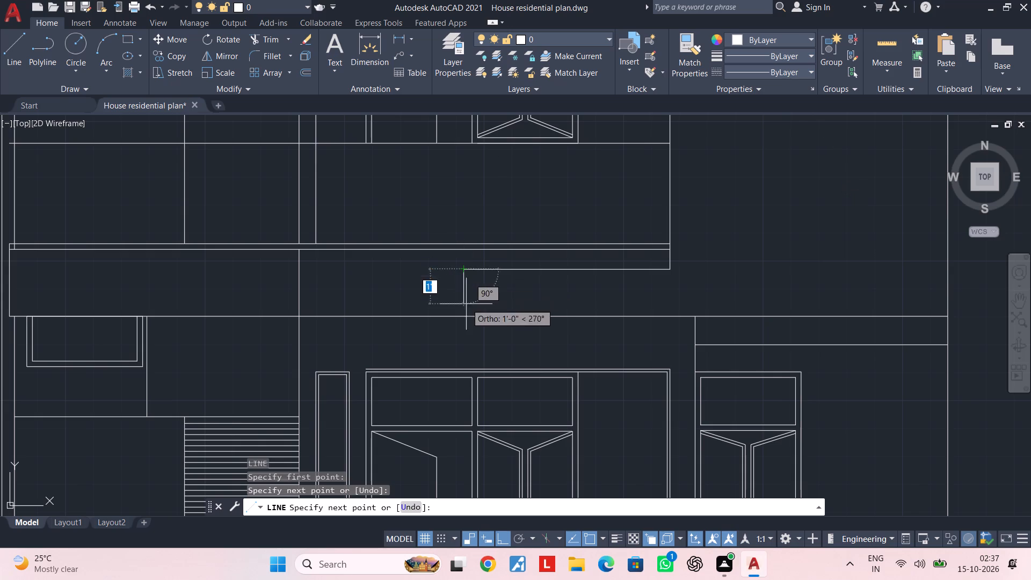
pyautogui.click(467, 318)
pyautogui.press('Escape')
pyautogui.press('Escape')
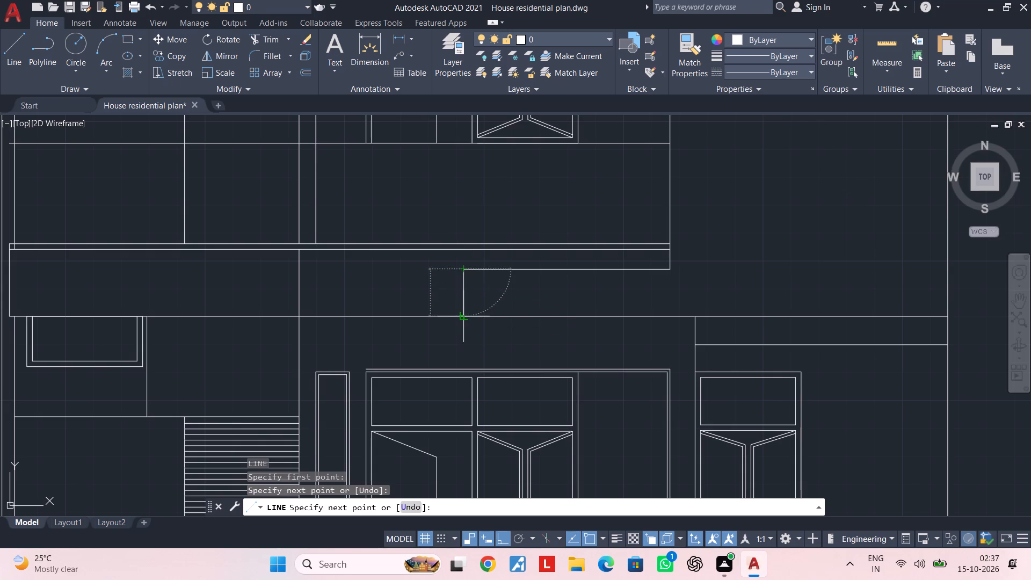
pyautogui.press('Escape')
pyautogui.press('Escape')
pyautogui.press('Escape')
# Trim the band's bottom line between the long vertical wall line on the left and the new short vertical line.
pyautogui.write('tr')
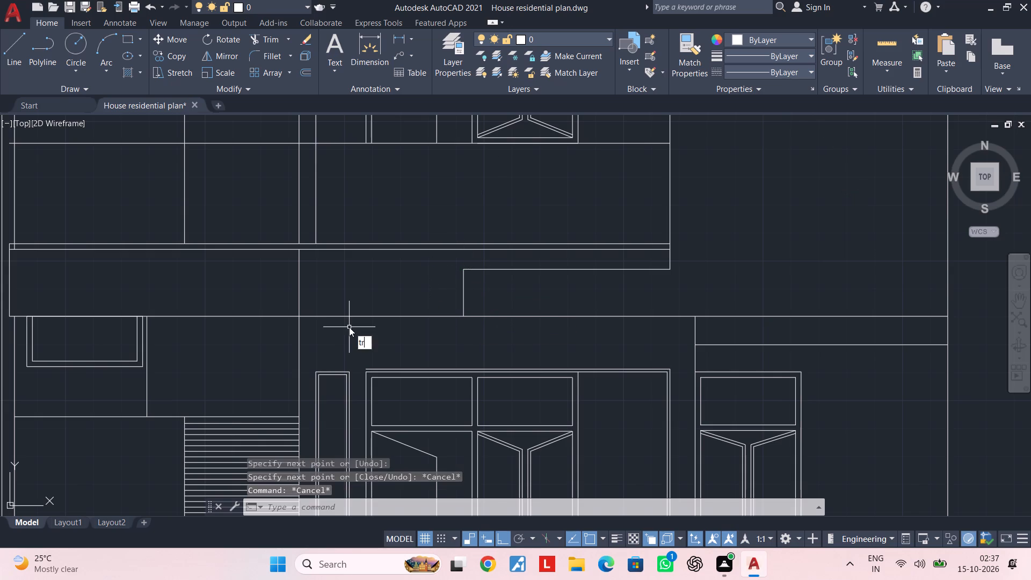
pyautogui.press('space')
pyautogui.click(381, 316)
pyautogui.press('Escape')
pyautogui.press('Escape')
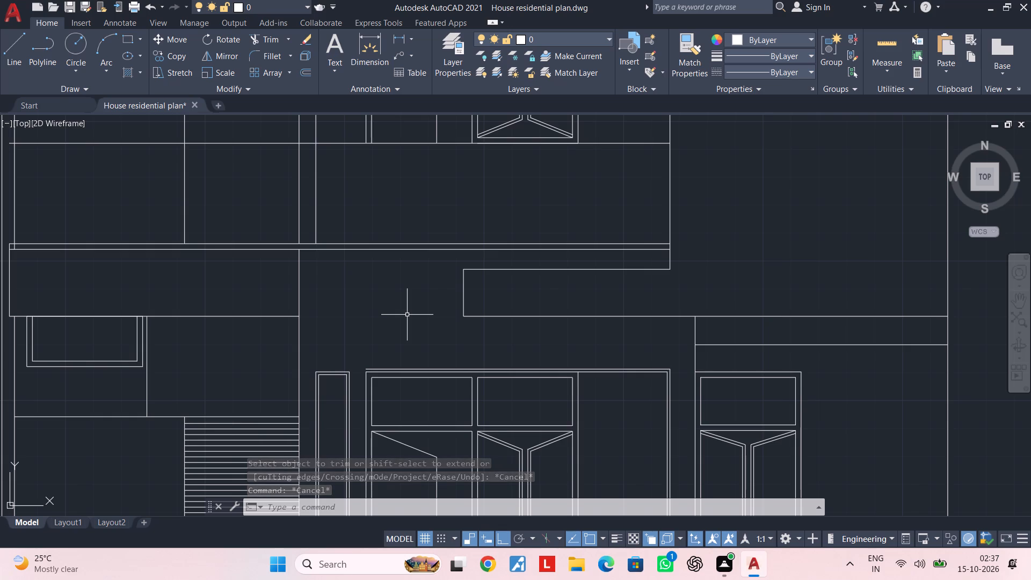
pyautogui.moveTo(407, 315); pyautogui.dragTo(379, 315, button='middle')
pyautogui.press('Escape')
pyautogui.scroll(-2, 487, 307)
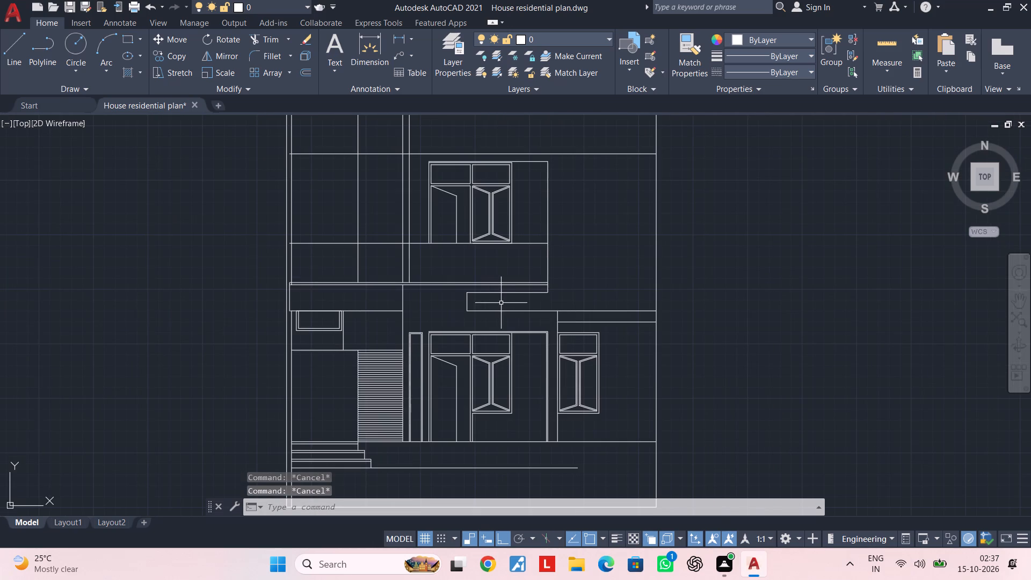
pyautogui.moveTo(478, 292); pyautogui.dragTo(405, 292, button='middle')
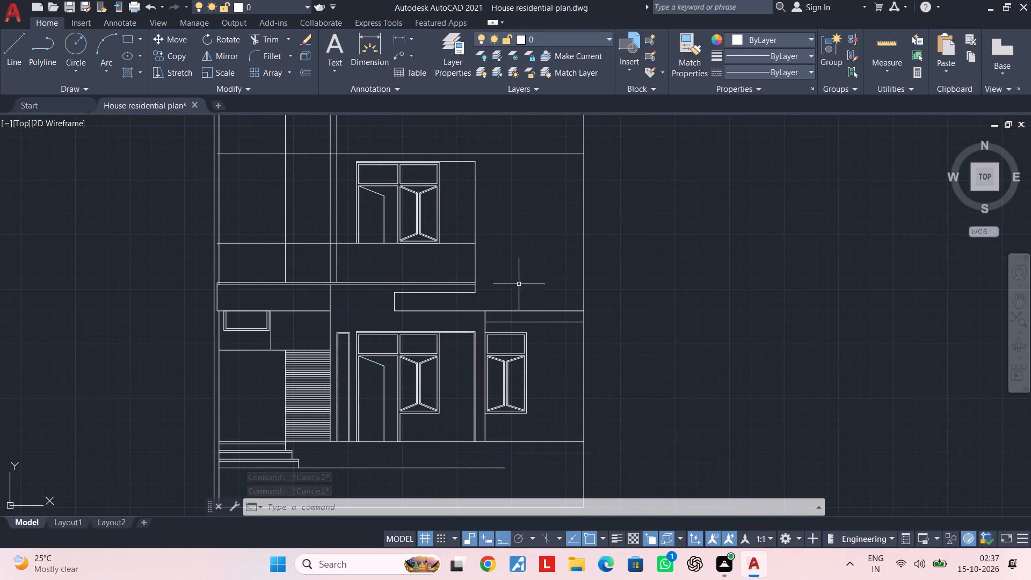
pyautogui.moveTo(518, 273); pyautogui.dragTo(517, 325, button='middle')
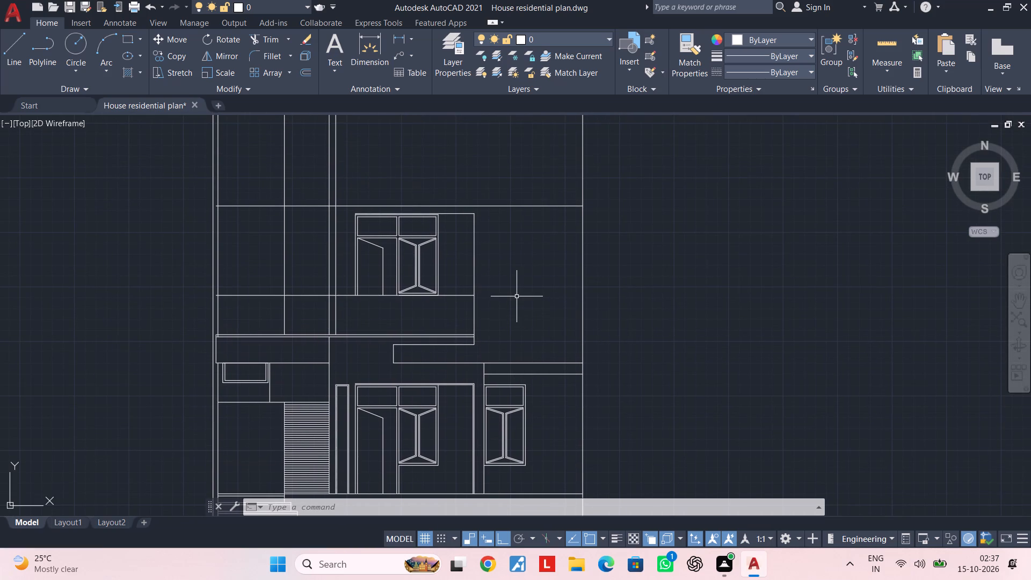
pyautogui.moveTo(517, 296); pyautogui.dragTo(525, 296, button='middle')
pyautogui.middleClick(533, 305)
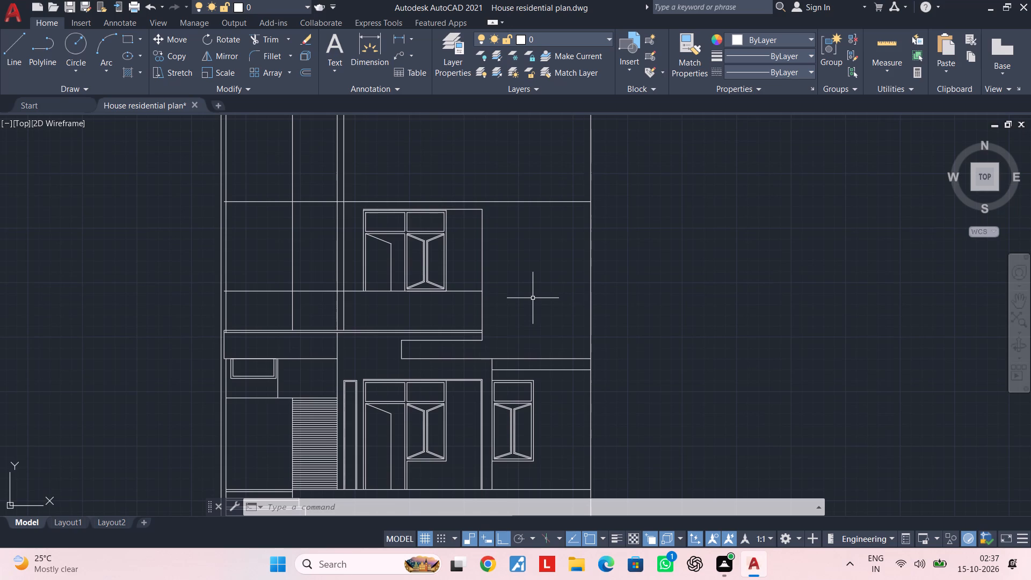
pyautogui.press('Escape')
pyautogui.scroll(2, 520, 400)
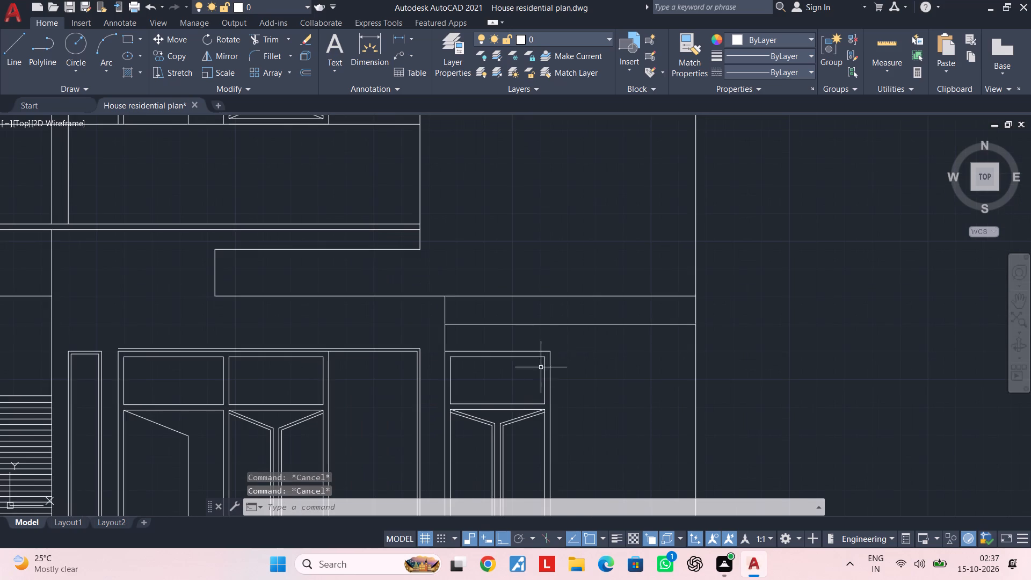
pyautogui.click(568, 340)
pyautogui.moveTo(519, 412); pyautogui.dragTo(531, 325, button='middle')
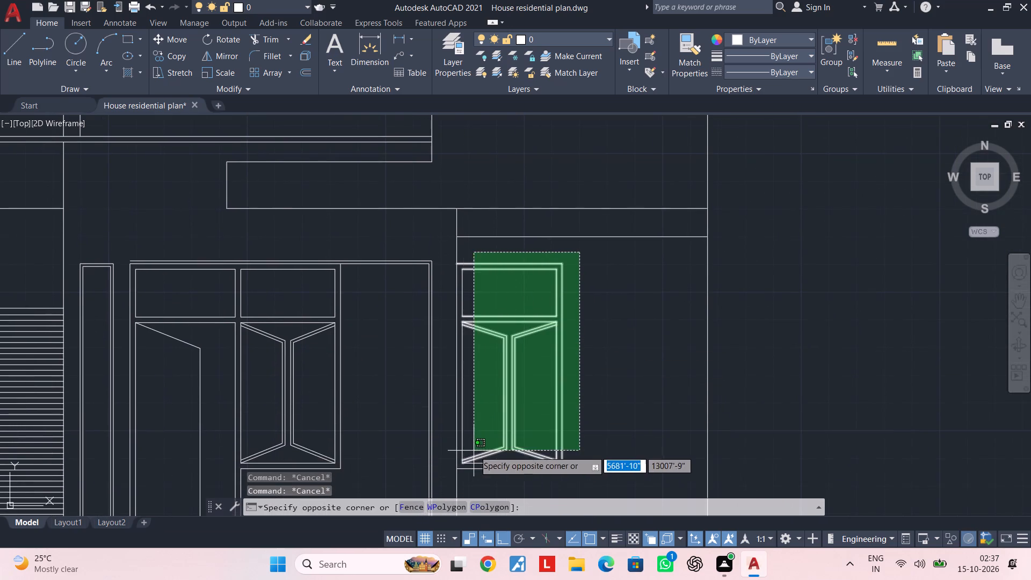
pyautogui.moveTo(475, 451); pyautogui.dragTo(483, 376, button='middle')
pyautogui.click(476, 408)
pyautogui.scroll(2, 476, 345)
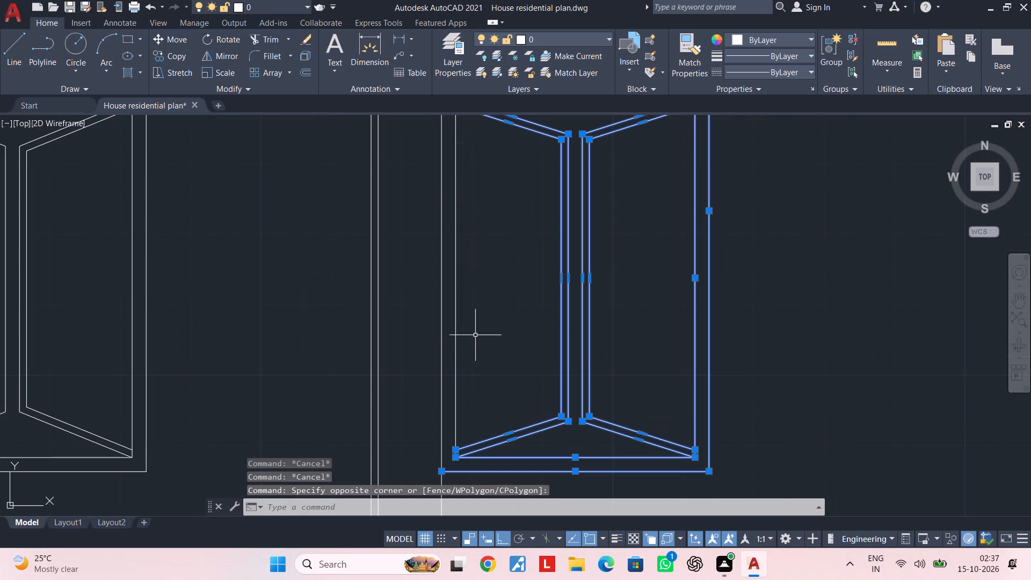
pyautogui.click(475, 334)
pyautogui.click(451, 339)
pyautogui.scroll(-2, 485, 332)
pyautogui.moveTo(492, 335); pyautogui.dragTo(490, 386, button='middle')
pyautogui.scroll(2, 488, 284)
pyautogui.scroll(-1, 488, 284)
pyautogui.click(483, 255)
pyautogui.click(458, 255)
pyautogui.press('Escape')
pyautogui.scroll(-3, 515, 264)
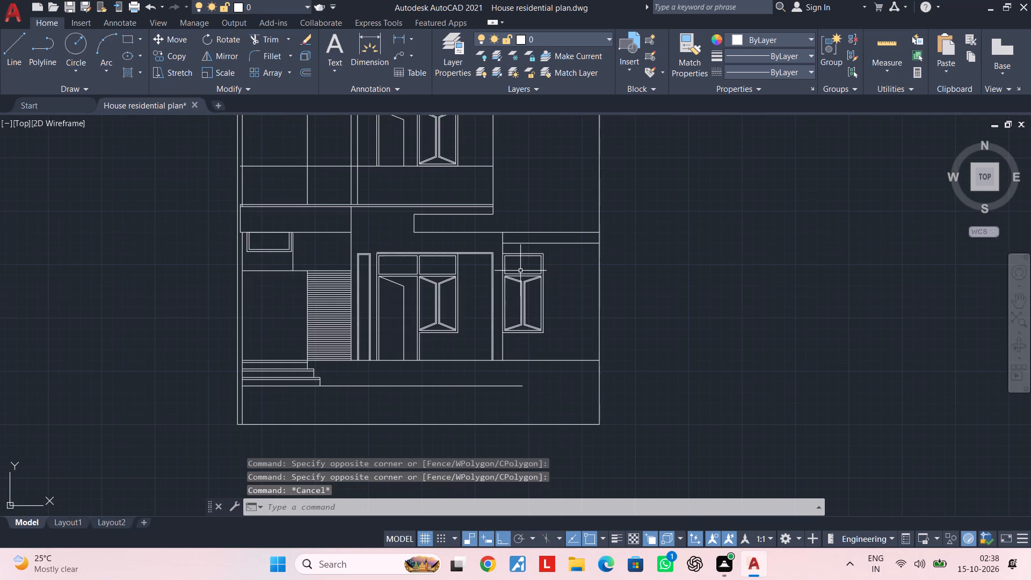
# Save the drawing.
pyautogui.hotkey('ctrl', 's')
pyautogui.hotkey('ctrl', 's')
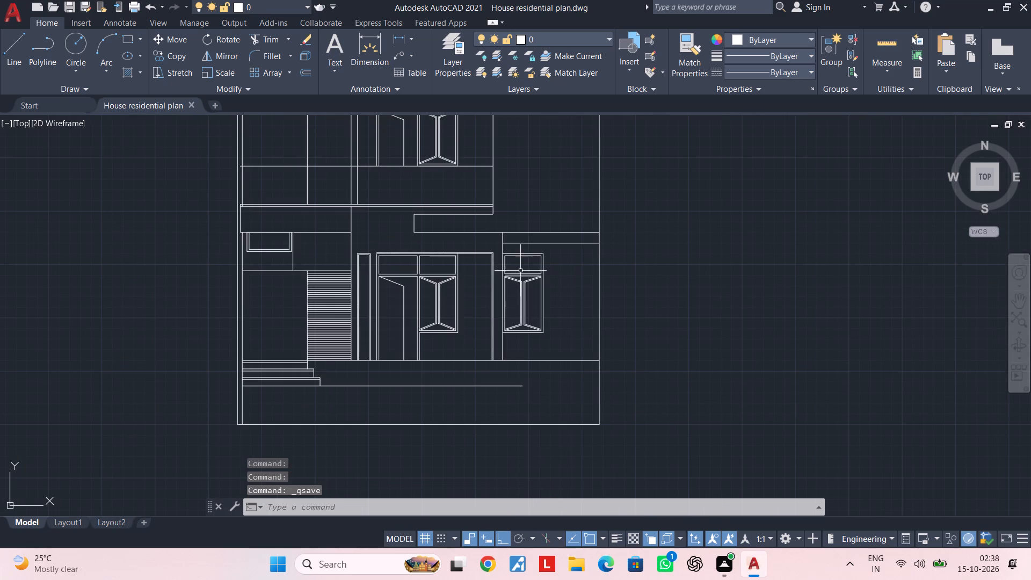
# Copy the ground-floor right-hand window about 13' straight up, aligning its bottom with the upper-floor 3' offset line.
pyautogui.scroll(3, 533, 269)
pyautogui.click(570, 193)
pyautogui.moveTo(459, 383); pyautogui.dragTo(462, 323, button='middle')
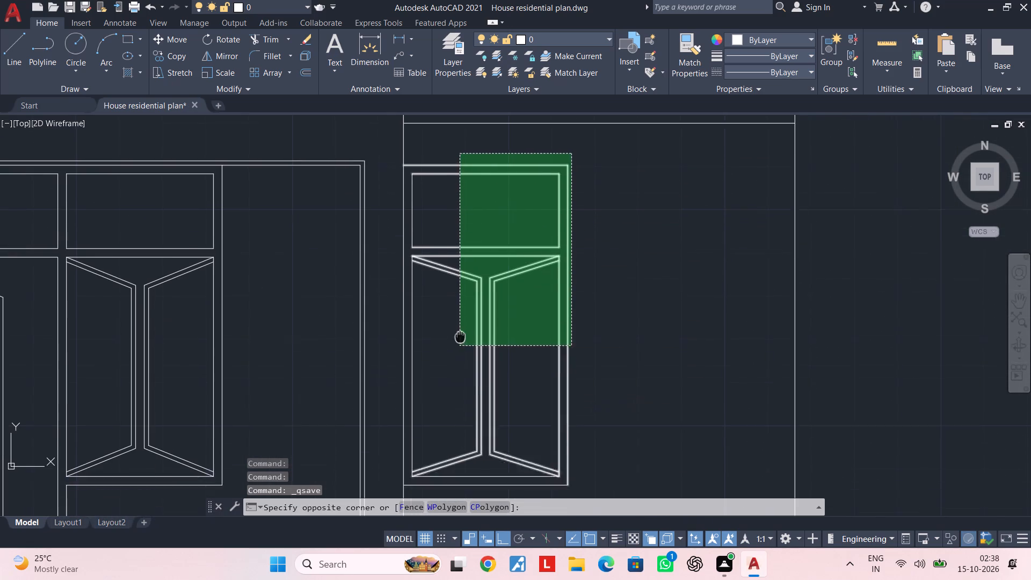
pyautogui.moveTo(462, 323); pyautogui.dragTo(470, 278, button='middle')
pyautogui.click(418, 427)
pyautogui.scroll(-2, 447, 337)
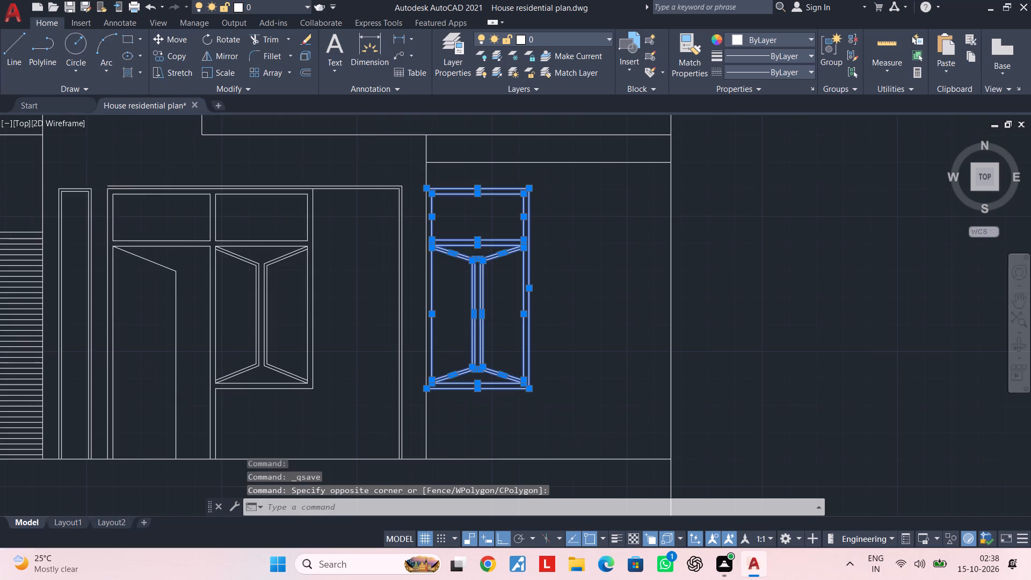
pyautogui.moveTo(447, 335); pyautogui.dragTo(446, 368, button='middle')
pyautogui.scroll(4, 444, 325)
pyautogui.scroll(-4, 449, 309)
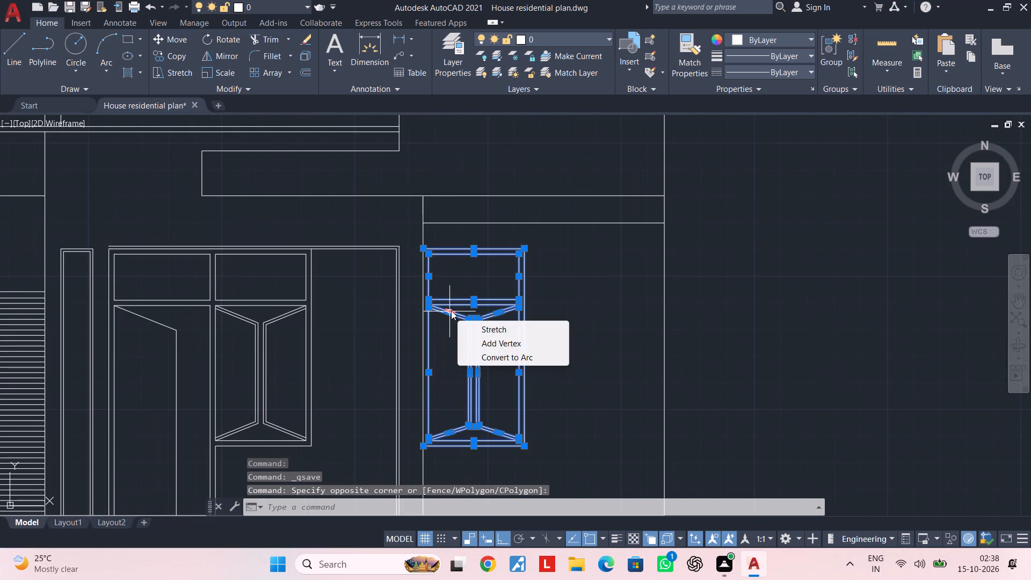
pyautogui.scroll(-1, 475, 383)
pyautogui.moveTo(475, 383); pyautogui.dragTo(475, 359, button='middle')
pyautogui.write('co')
pyautogui.press('space')
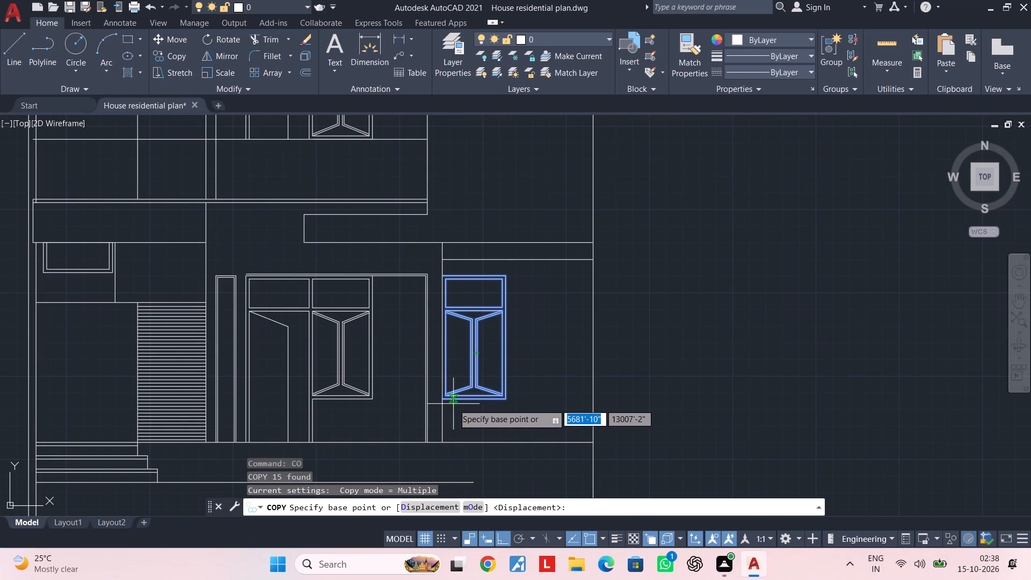
pyautogui.scroll(2, 453, 403)
pyautogui.click(424, 396)
pyautogui.scroll(-2, 426, 269)
pyautogui.moveTo(427, 271); pyautogui.dragTo(421, 436, button='middle')
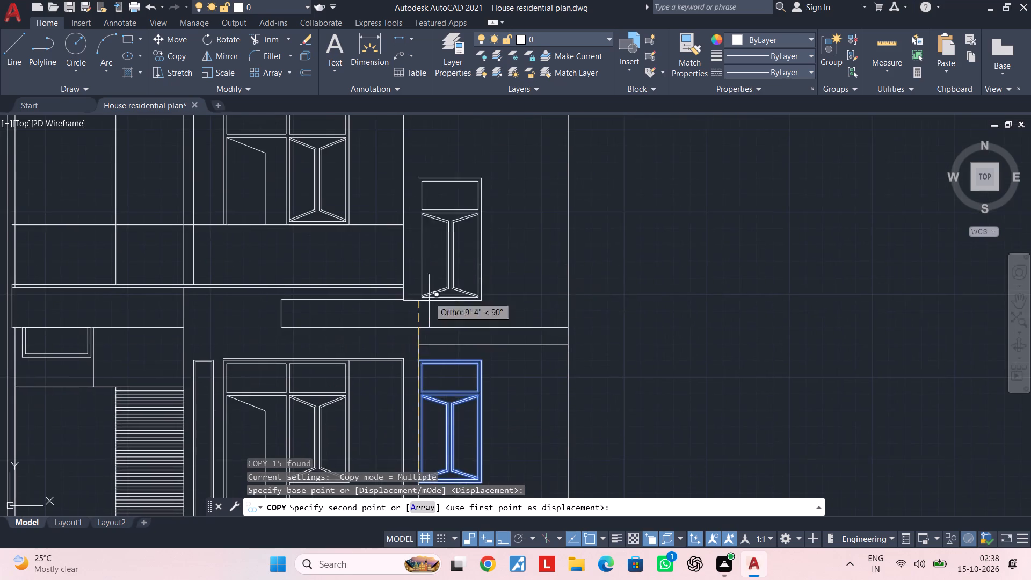
pyautogui.moveTo(427, 258); pyautogui.dragTo(425, 421, button='middle')
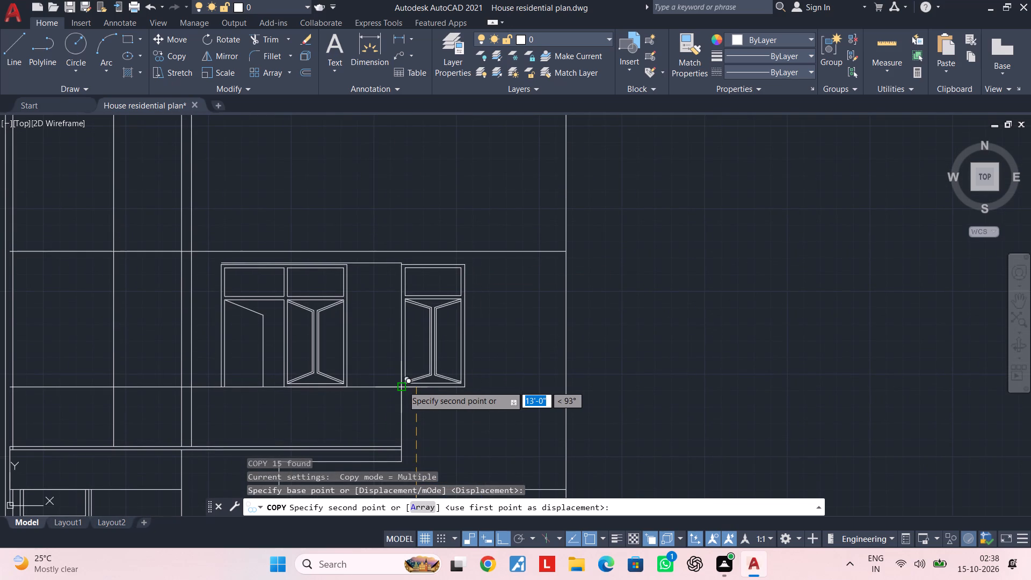
pyautogui.scroll(3, 400, 388)
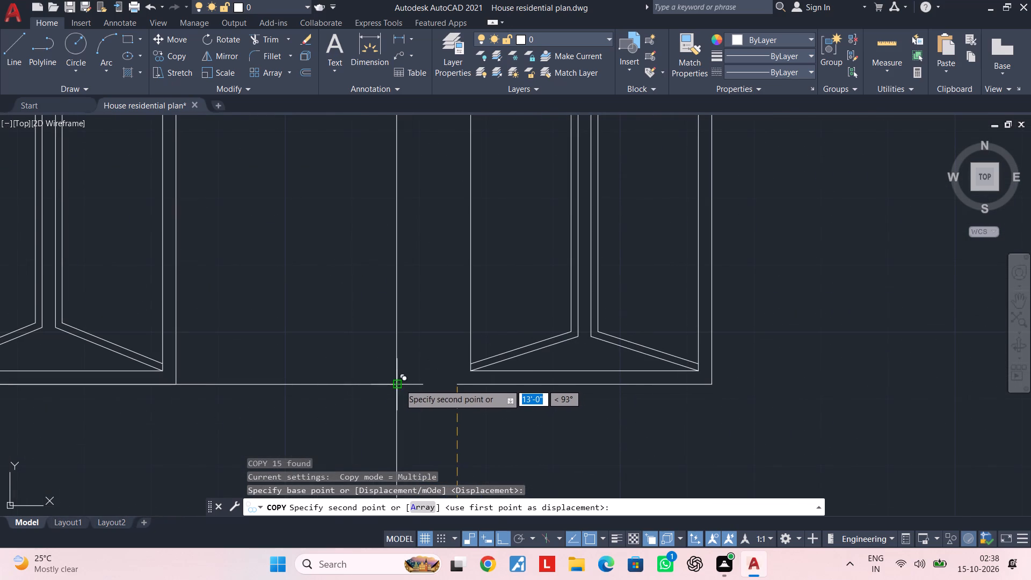
pyautogui.click(456, 383)
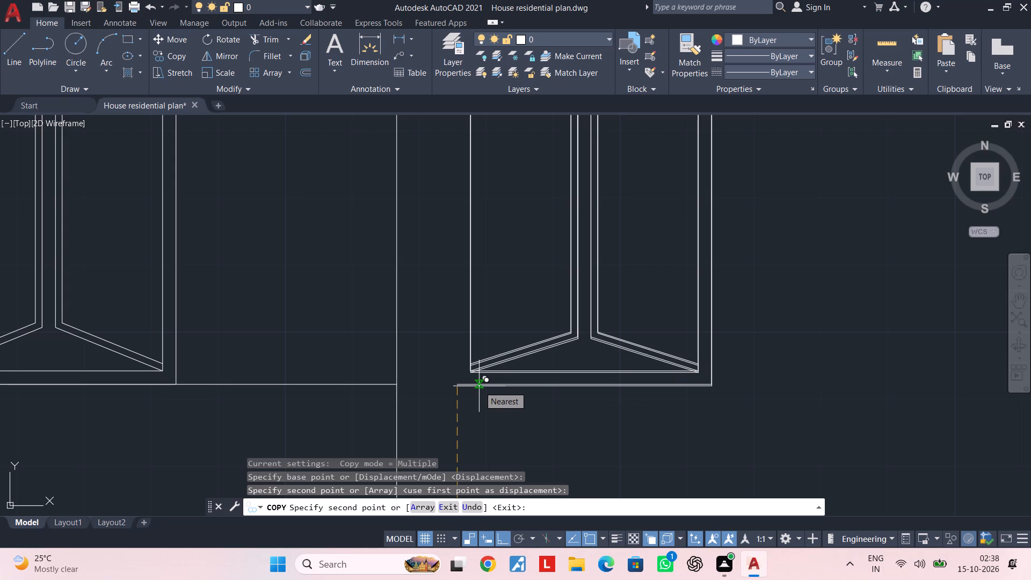
pyautogui.scroll(-3, 479, 386)
pyautogui.press('Escape')
pyautogui.press('Escape')
pyautogui.moveTo(498, 277); pyautogui.dragTo(495, 302, button='middle')
pyautogui.press('Escape')
pyautogui.press('Escape')
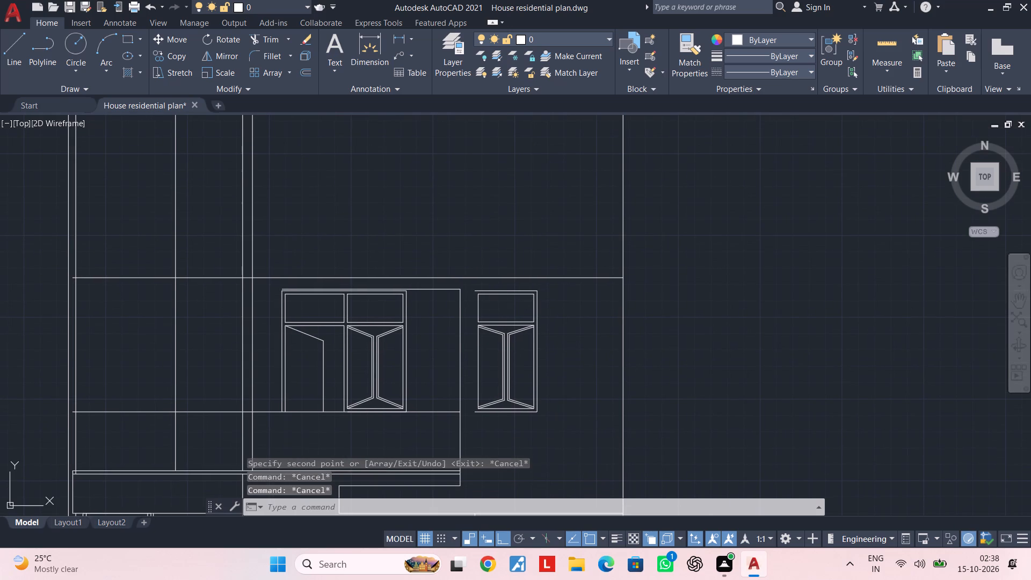
# Draw the copied right-hand window's missing left edge, from the left end of its top line down to its bottom line.
pyautogui.press('l')
pyautogui.press('space')
pyautogui.scroll(3, 476, 289)
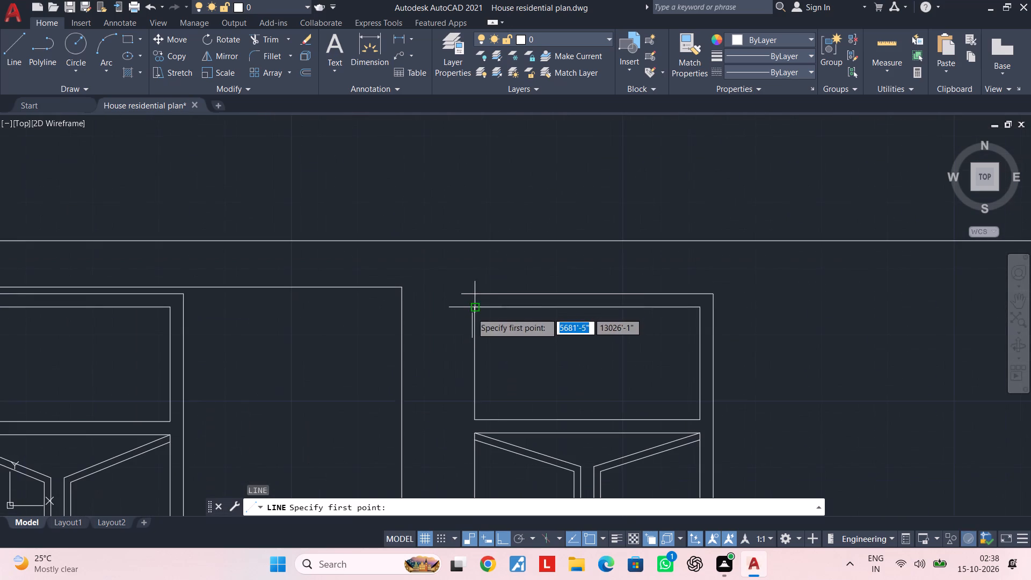
pyautogui.click(463, 294)
pyautogui.scroll(-1, 462, 397)
pyautogui.moveTo(461, 393); pyautogui.dragTo(465, 230, button='middle')
pyautogui.moveTo(445, 416); pyautogui.dragTo(453, 351, button='middle')
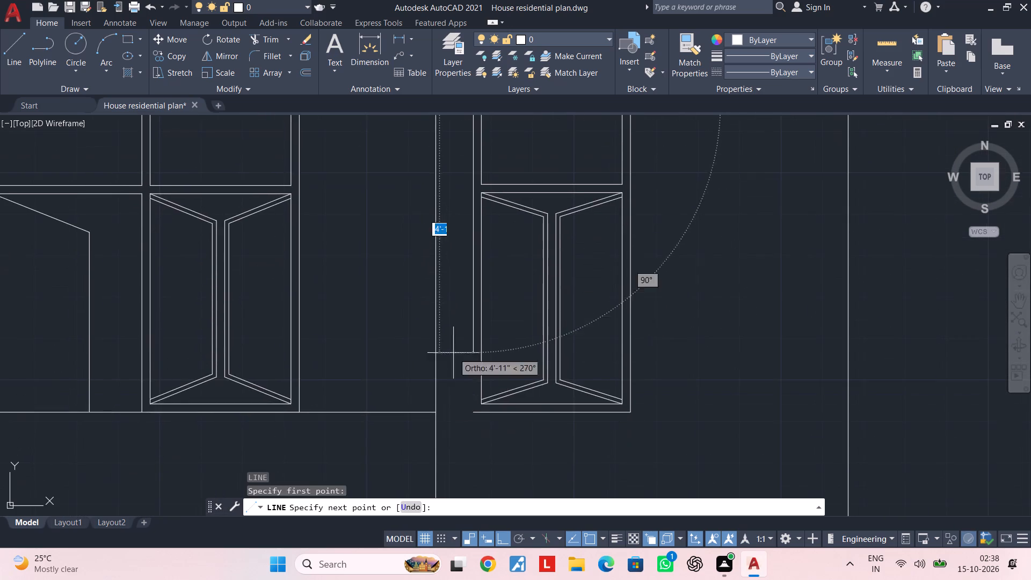
pyautogui.scroll(3, 464, 407)
pyautogui.click(487, 426)
pyautogui.press('Escape')
pyautogui.scroll(-4, 503, 425)
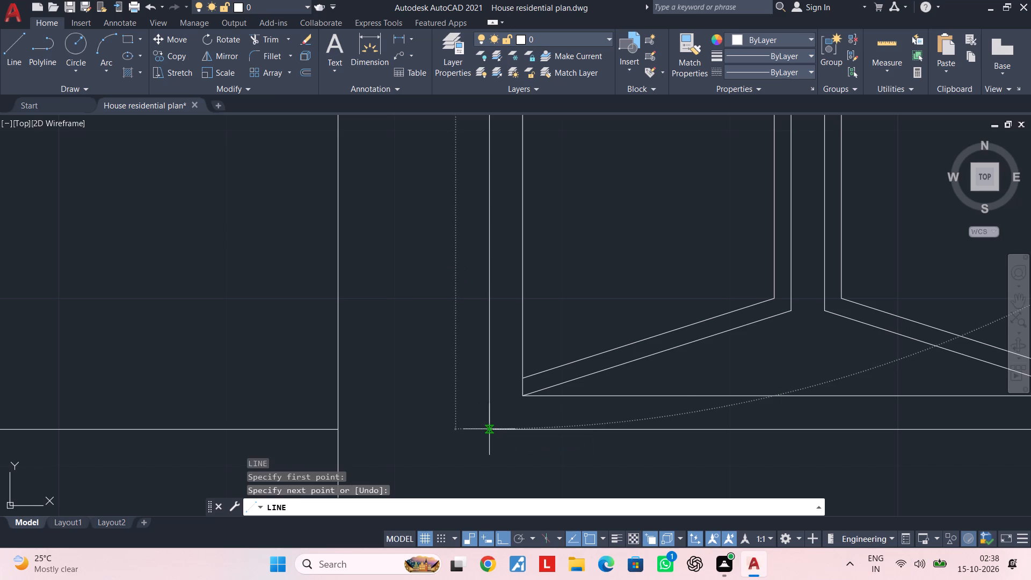
pyautogui.scroll(-3, 557, 369)
pyautogui.press('Escape')
pyautogui.moveTo(568, 339); pyautogui.dragTo(536, 431, button='middle')
pyautogui.press('Escape')
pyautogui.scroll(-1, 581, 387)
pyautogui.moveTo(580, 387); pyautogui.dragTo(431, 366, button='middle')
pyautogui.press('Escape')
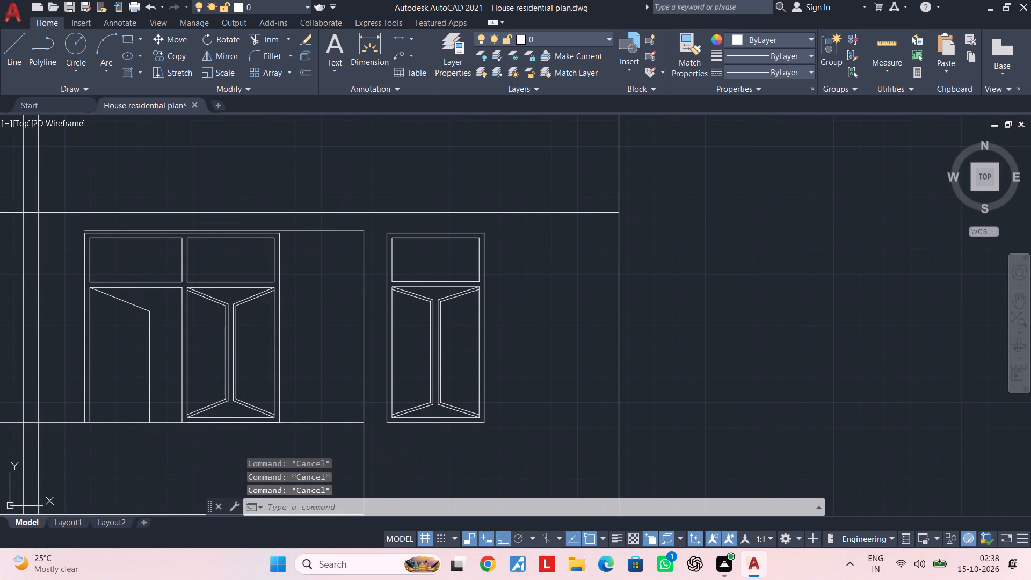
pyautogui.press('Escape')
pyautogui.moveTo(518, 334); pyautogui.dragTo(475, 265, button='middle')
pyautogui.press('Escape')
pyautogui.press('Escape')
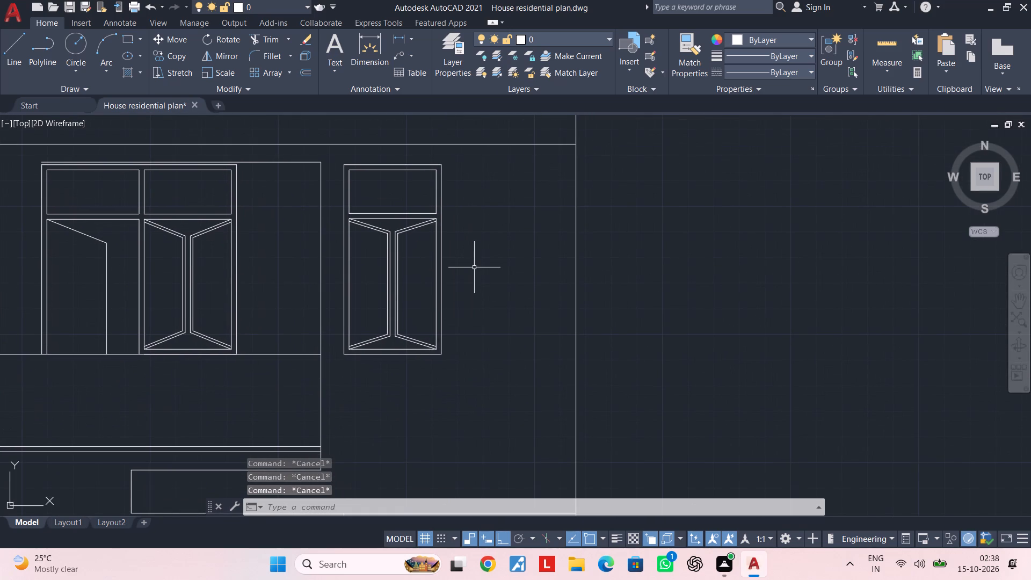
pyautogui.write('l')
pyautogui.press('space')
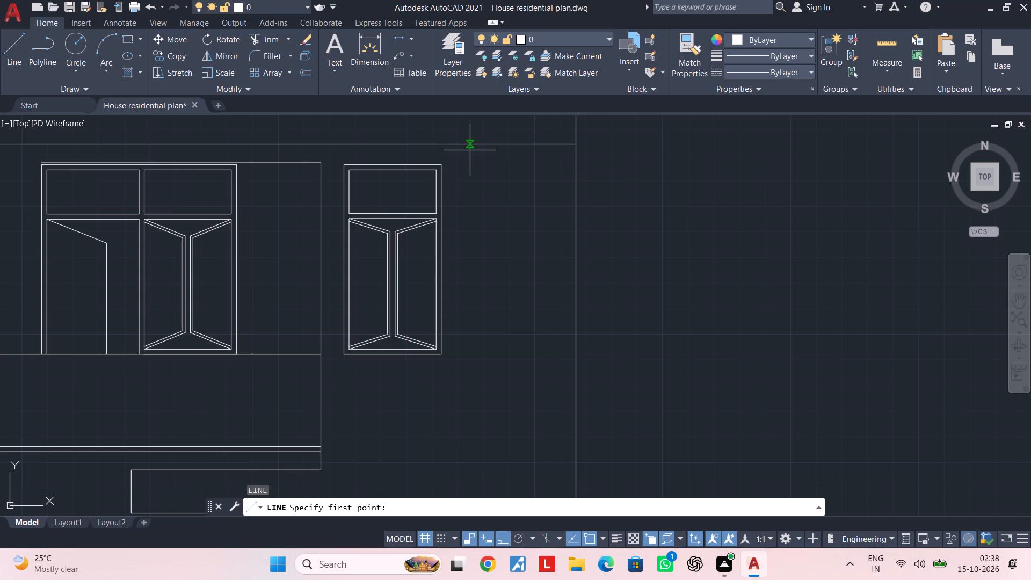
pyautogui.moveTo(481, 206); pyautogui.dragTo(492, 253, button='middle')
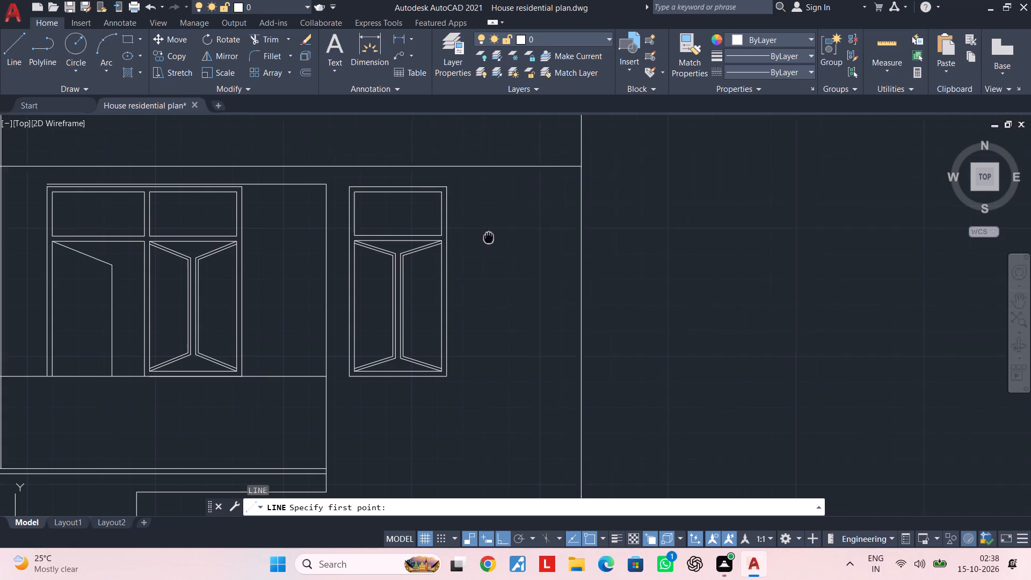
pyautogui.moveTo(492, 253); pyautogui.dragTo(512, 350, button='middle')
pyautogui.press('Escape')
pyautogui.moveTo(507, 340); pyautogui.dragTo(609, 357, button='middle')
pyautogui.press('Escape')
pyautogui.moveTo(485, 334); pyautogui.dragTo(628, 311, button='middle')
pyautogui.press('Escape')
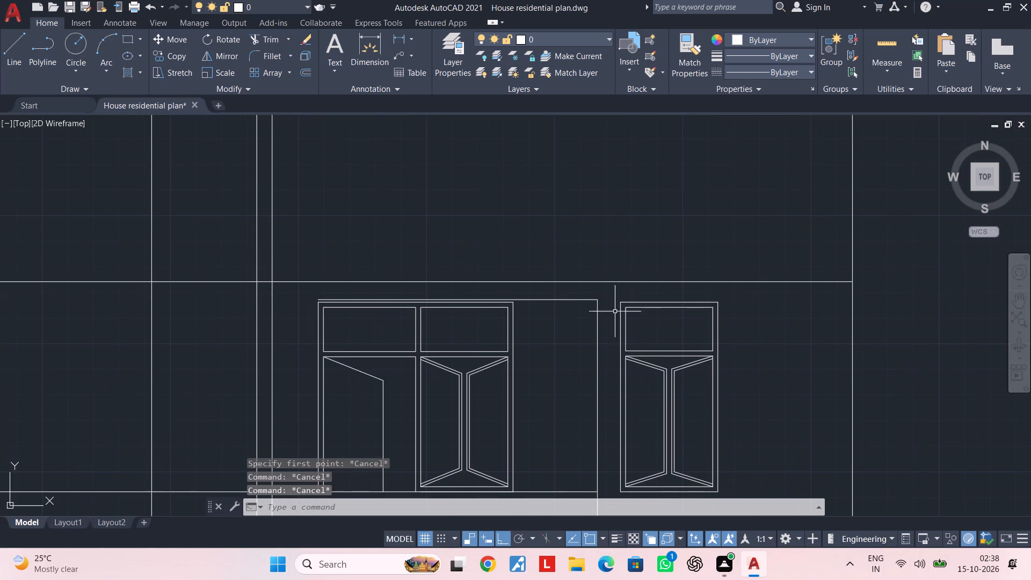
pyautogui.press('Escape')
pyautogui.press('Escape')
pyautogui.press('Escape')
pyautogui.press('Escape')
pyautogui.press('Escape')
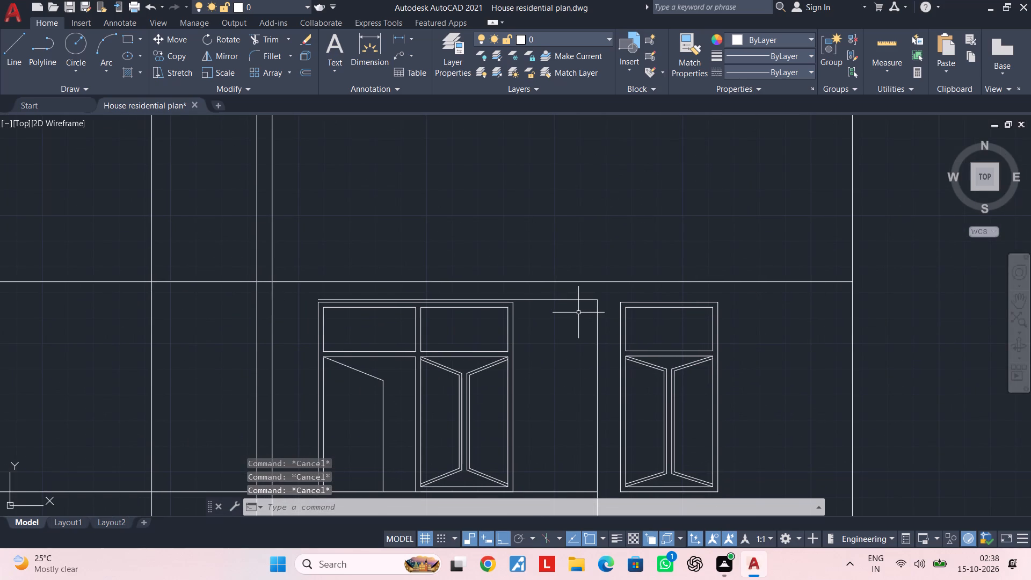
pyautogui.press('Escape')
# Trim the upper-floor 3' offset line between the double wall lines beside the door and across the bay to their left.
pyautogui.moveTo(625, 334); pyautogui.dragTo(625, 221, button='middle')
pyautogui.moveTo(522, 409); pyautogui.dragTo(533, 391, button='middle')
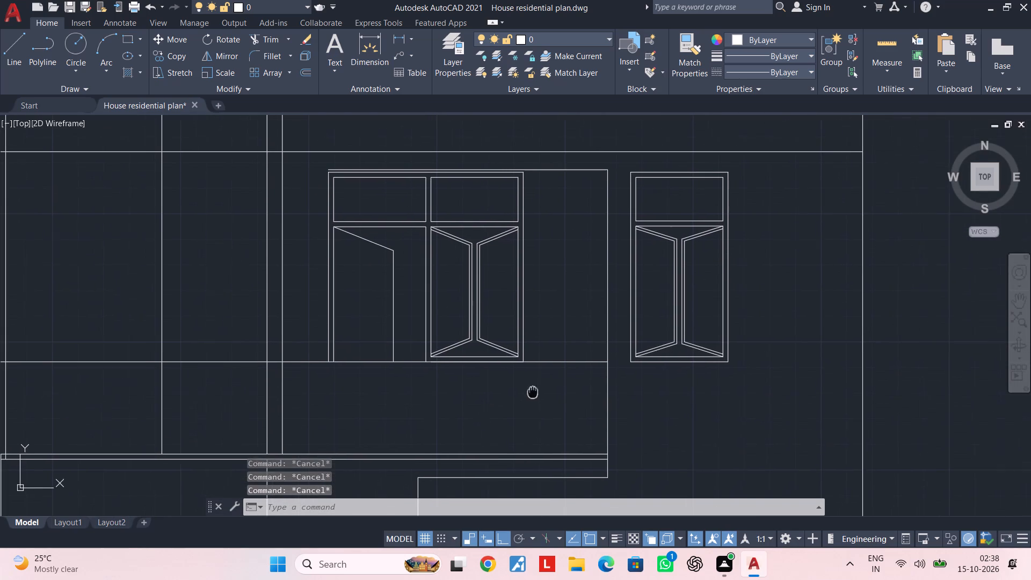
pyautogui.moveTo(533, 391); pyautogui.dragTo(534, 390, button='middle')
pyautogui.press('Escape')
pyautogui.press('Escape')
pyautogui.press('Escape')
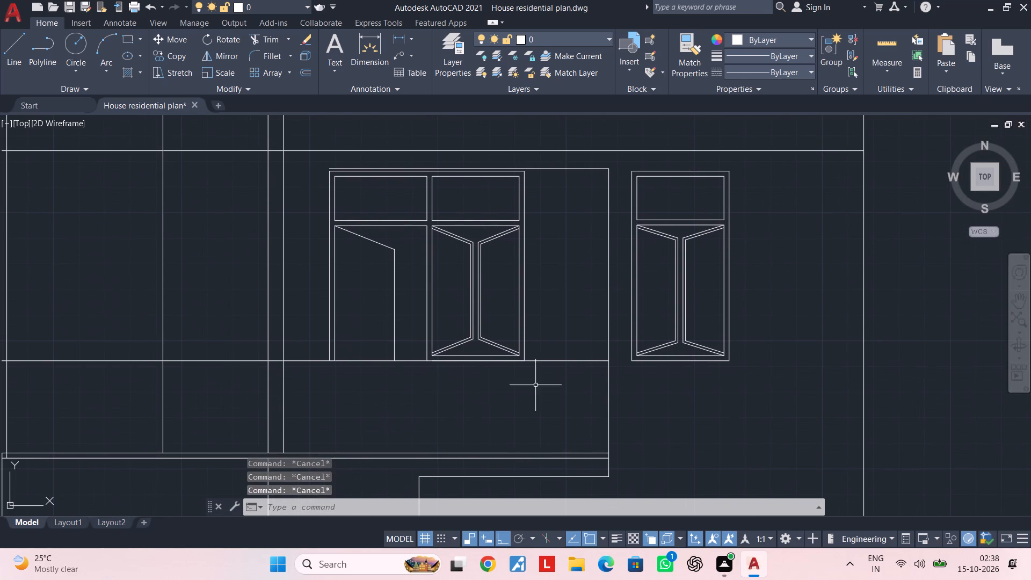
pyautogui.press('Escape')
pyautogui.write('tr')
pyautogui.press('space')
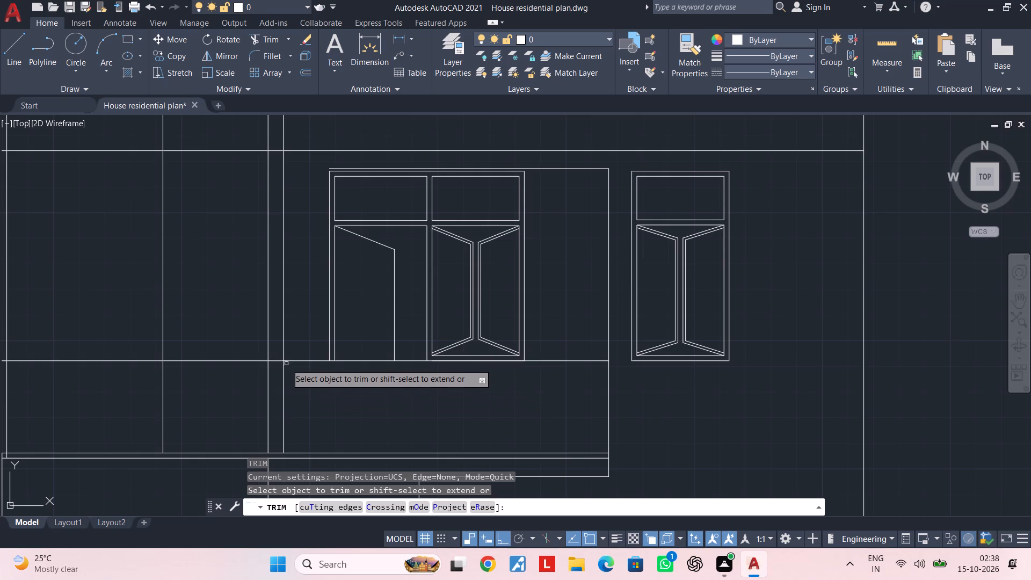
pyautogui.click(275, 359)
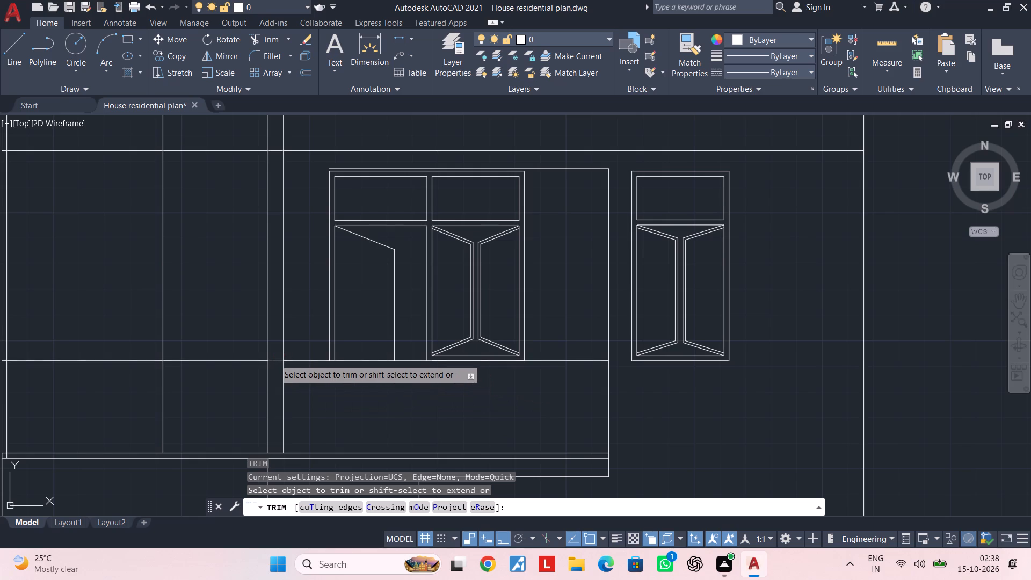
pyautogui.doubleClick(250, 360)
pyautogui.moveTo(235, 371); pyautogui.dragTo(347, 372, button='middle')
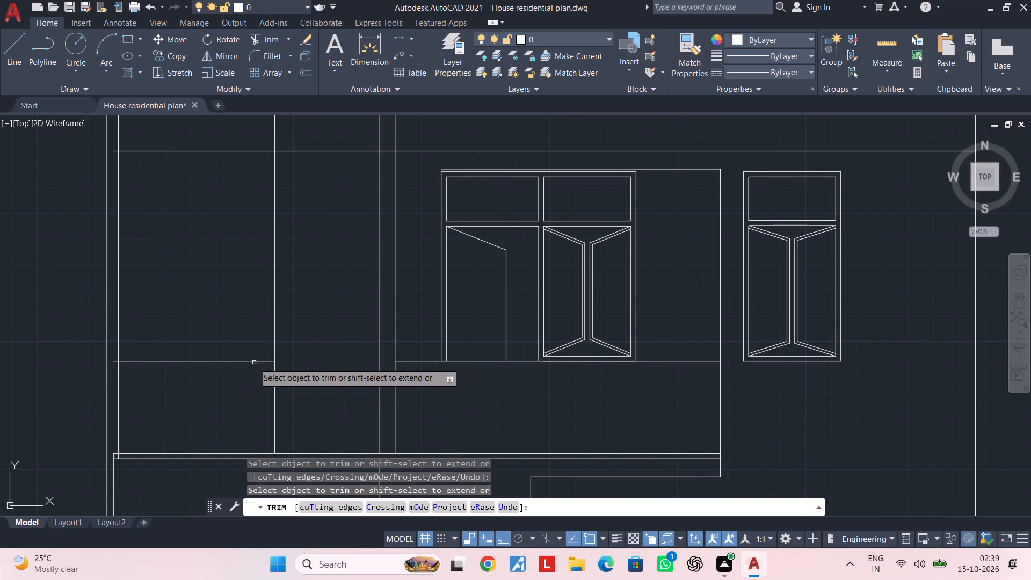
pyautogui.click(252, 359)
pyautogui.click(194, 369)
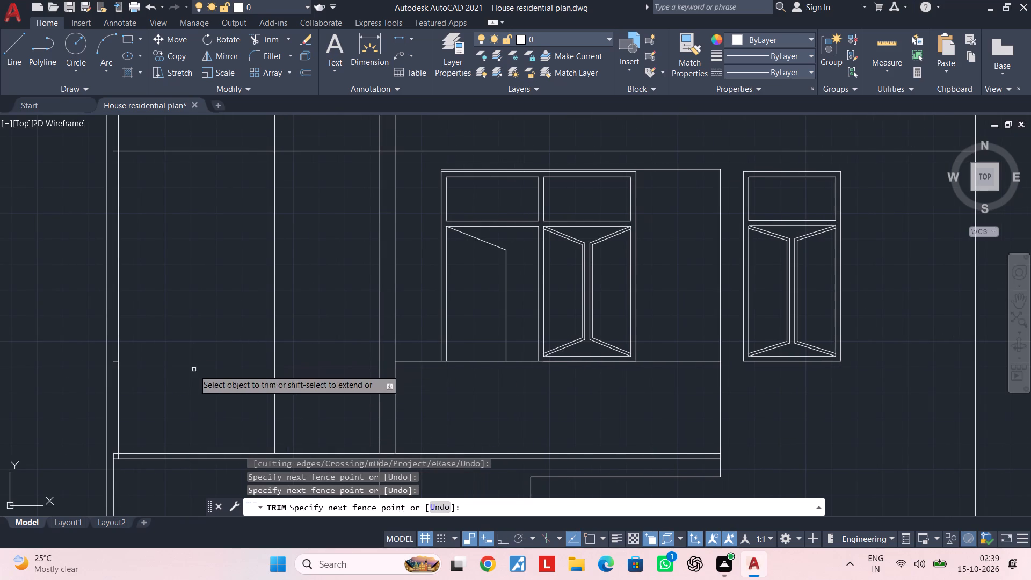
pyautogui.press('Escape')
pyautogui.press('Escape')
# Erase the short leftover stub of the 3' offset line at the elevation's far-left wall lines.
pyautogui.scroll(3, 114, 360)
pyautogui.click(114, 363)
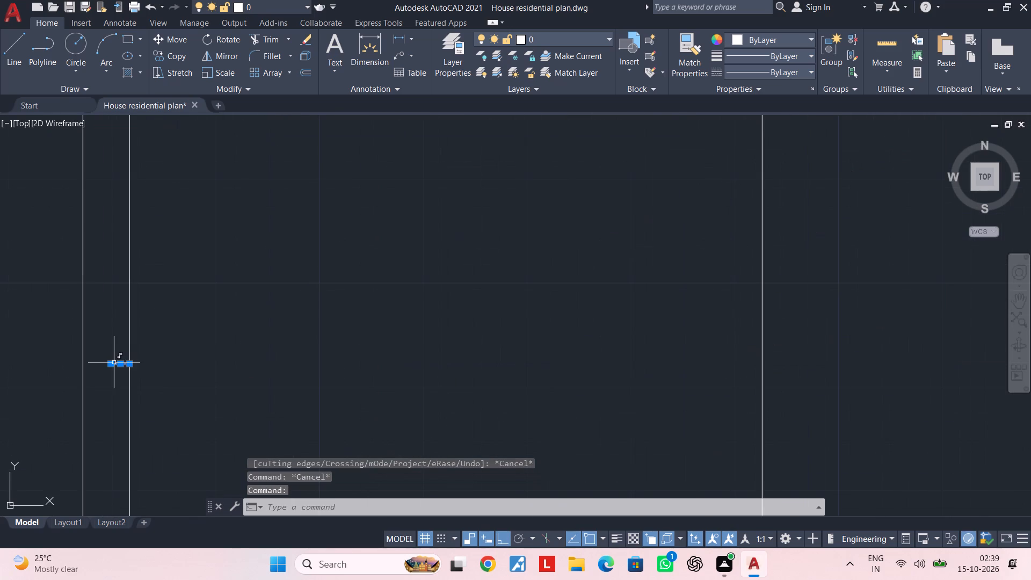
pyautogui.press('Delete')
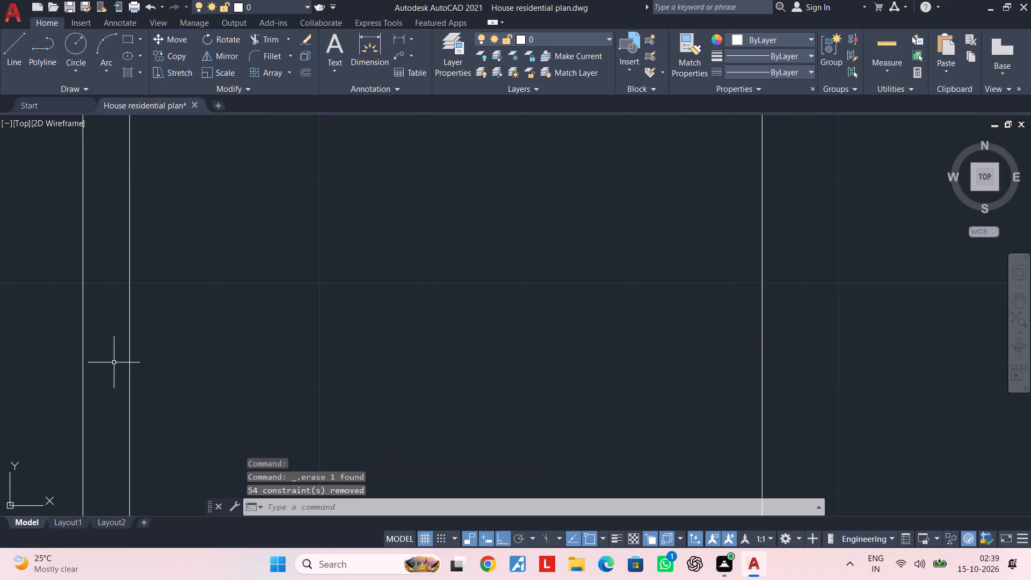
pyautogui.press('Escape')
# Offset the horizontal line under the upper-floor door and window 2" downward.
pyautogui.scroll(-3, 666, 412)
pyautogui.moveTo(718, 400); pyautogui.dragTo(431, 305, button='middle')
pyautogui.moveTo(702, 329); pyautogui.dragTo(583, 323, button='middle')
pyautogui.press('Escape')
pyautogui.press('Escape')
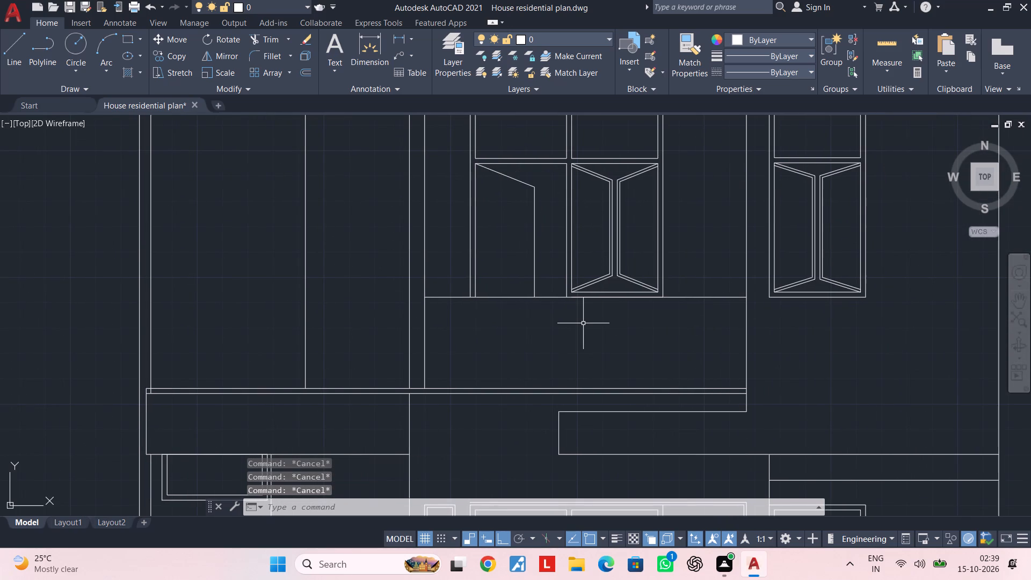
pyautogui.press('Escape')
pyautogui.write('of')
pyautogui.press('space')
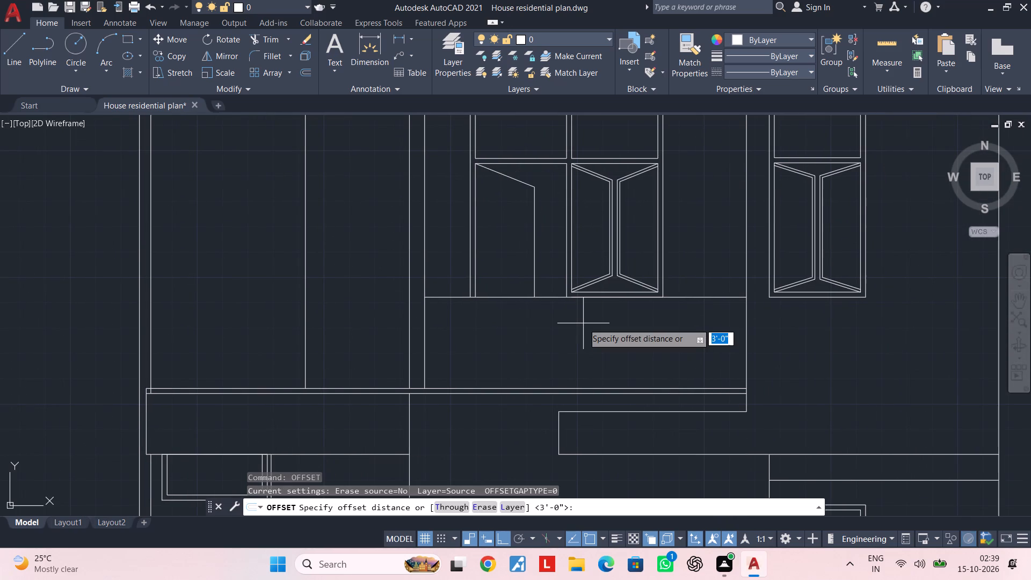
pyautogui.write('2"')
pyautogui.press('Return')
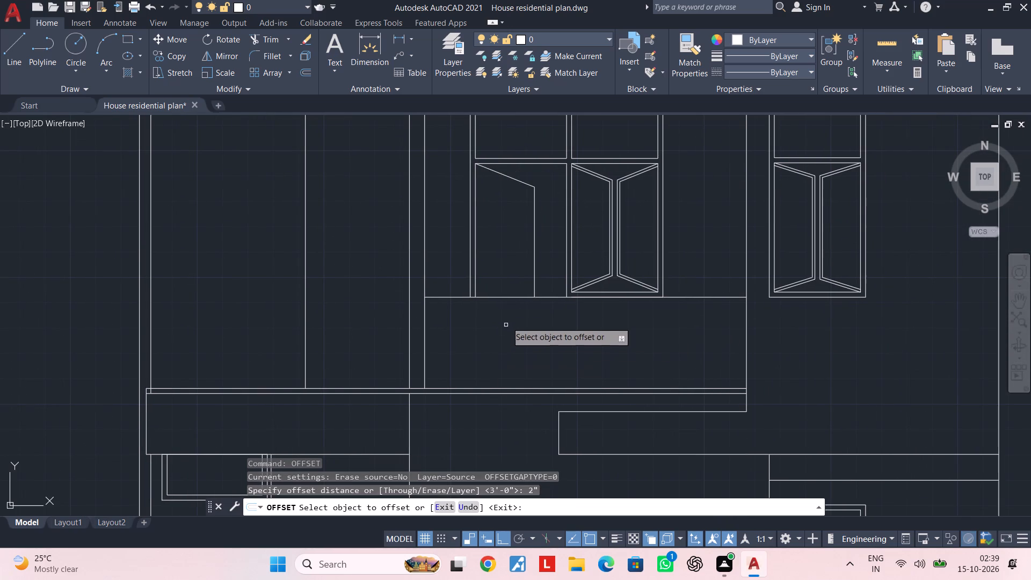
pyautogui.click(539, 298)
pyautogui.click(538, 328)
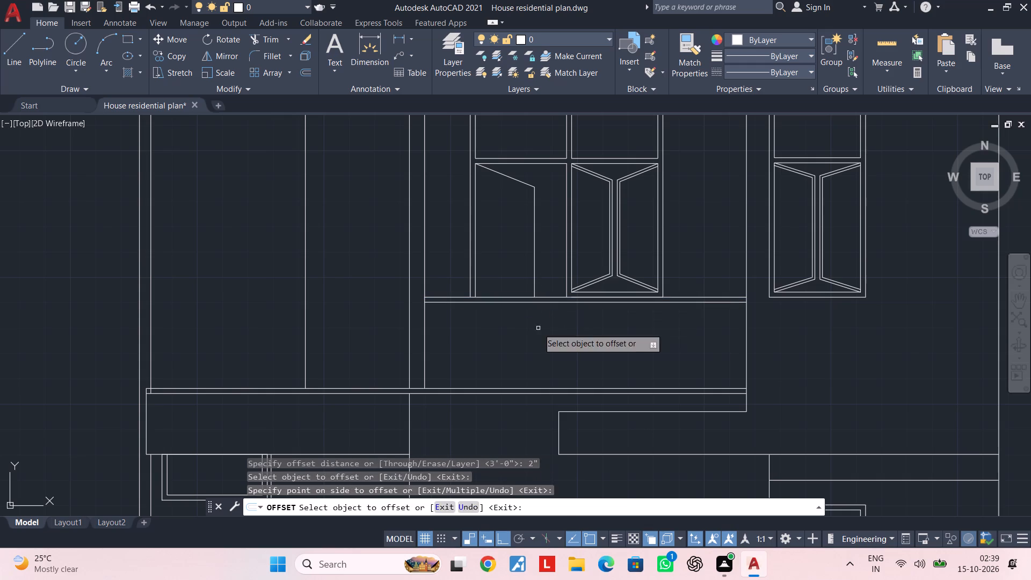
pyautogui.press('Escape')
pyautogui.press('Escape')
pyautogui.press('Escape')
pyautogui.press('Escape')
# Delete the horizontal line just above the upper-floor door and window unit that runs to the vertical wall line.
pyautogui.moveTo(653, 335); pyautogui.dragTo(634, 335, button='middle')
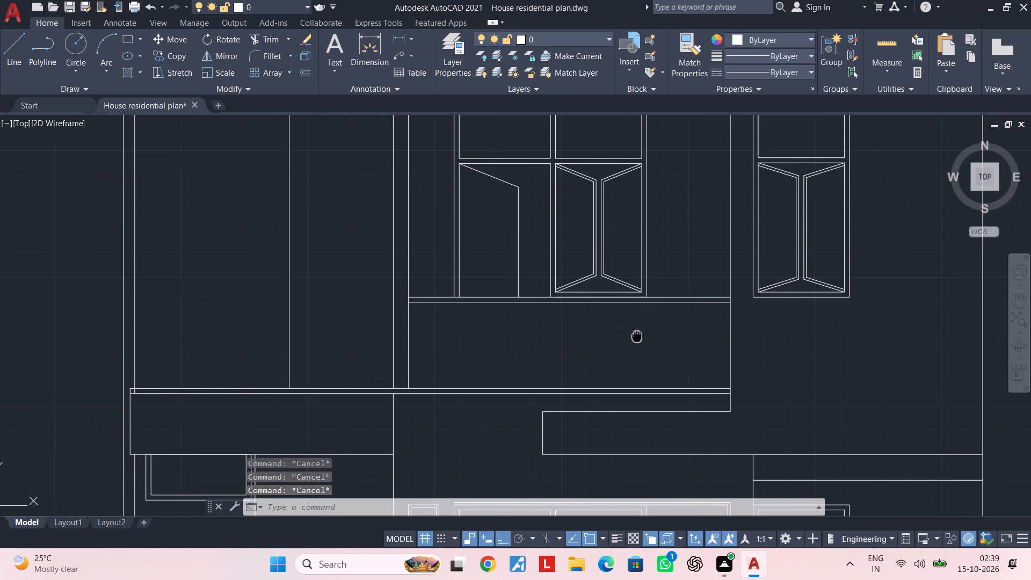
pyautogui.moveTo(634, 335); pyautogui.dragTo(577, 338, button='middle')
pyautogui.moveTo(593, 338); pyautogui.dragTo(598, 408, button='middle')
pyautogui.moveTo(612, 330); pyautogui.dragTo(612, 352, button='middle')
pyautogui.moveTo(609, 329); pyautogui.dragTo(609, 349, button='middle')
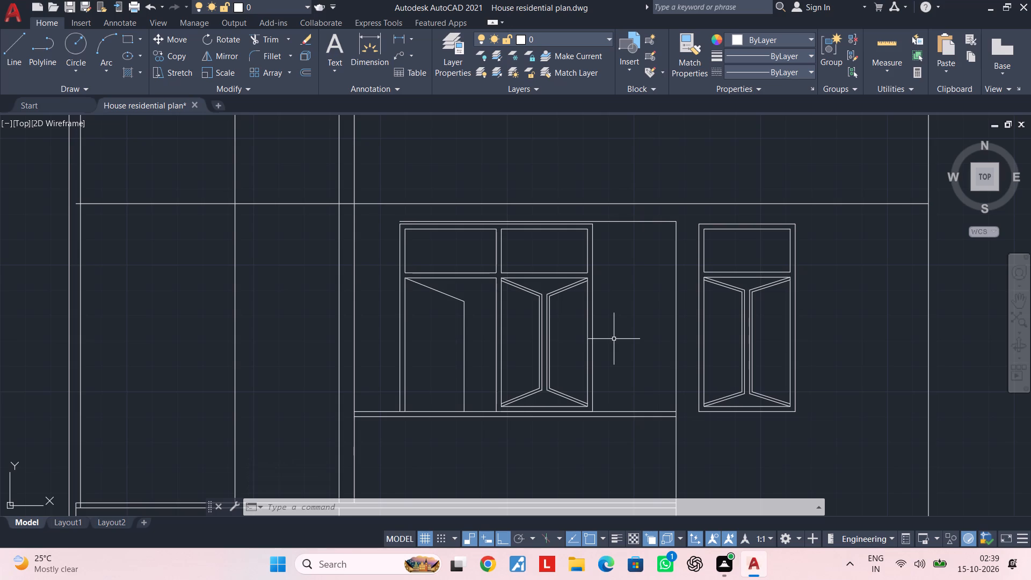
pyautogui.moveTo(614, 339); pyautogui.dragTo(608, 397, button='middle')
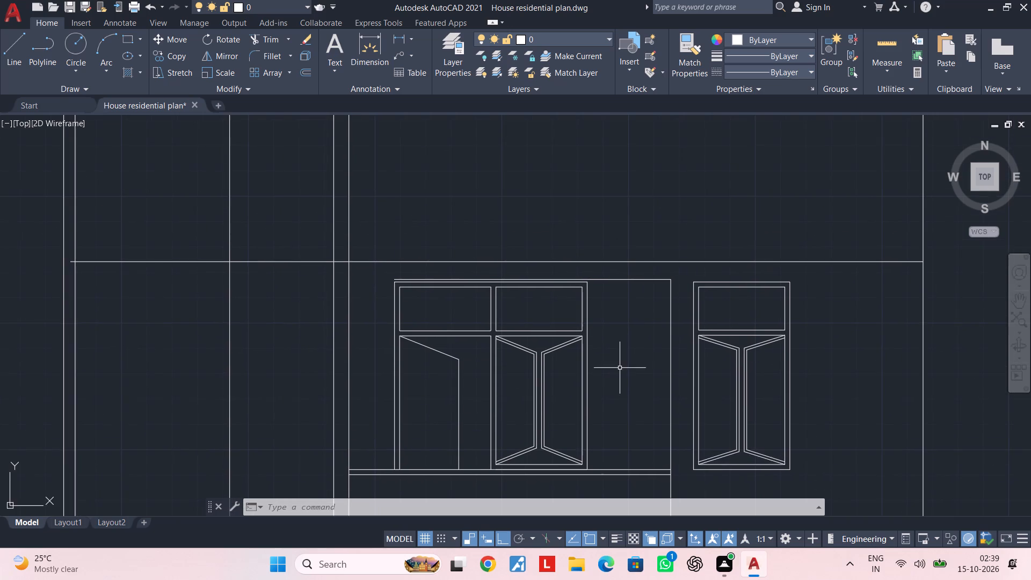
pyautogui.moveTo(620, 366); pyautogui.dragTo(618, 381, button='middle')
pyautogui.press('Escape')
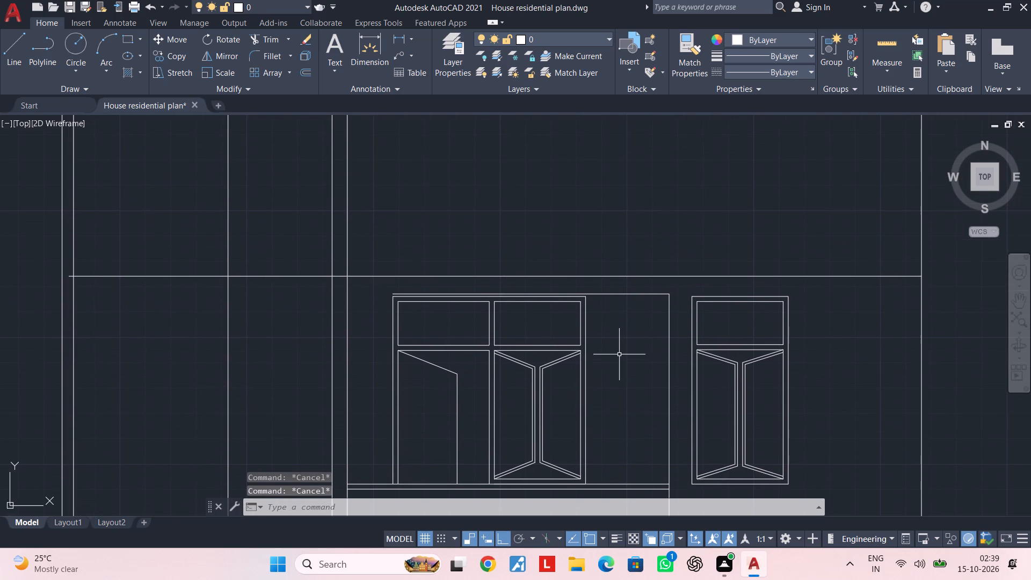
pyautogui.moveTo(619, 354); pyautogui.dragTo(614, 394, button='middle')
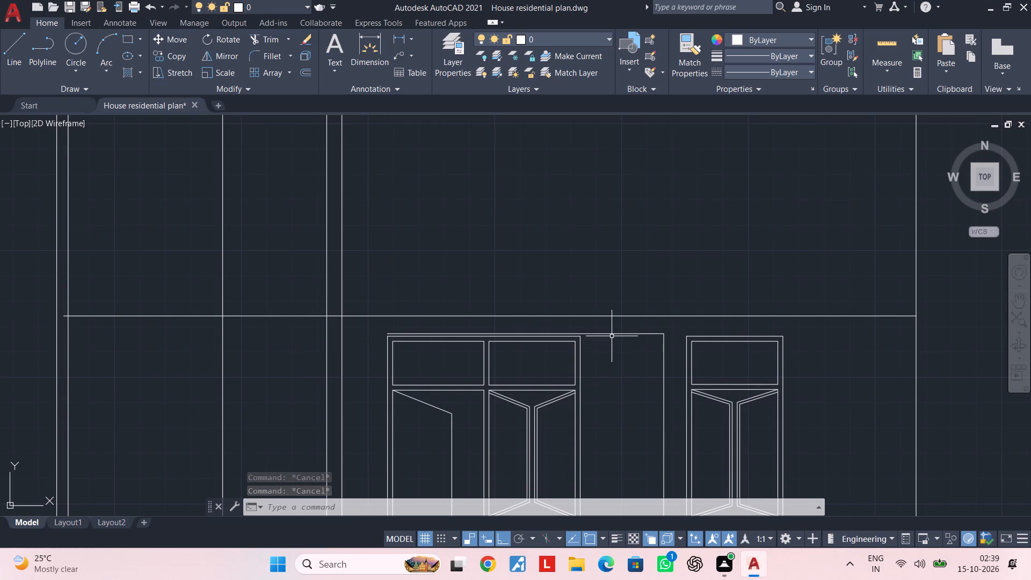
pyautogui.click(612, 335)
pyautogui.scroll(2, 612, 335)
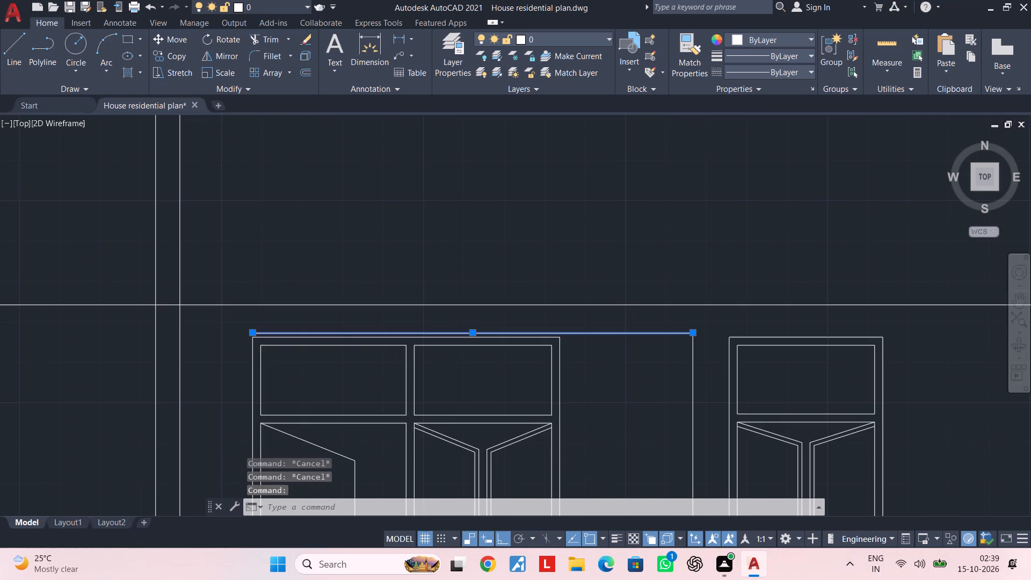
pyautogui.scroll(-2, 612, 335)
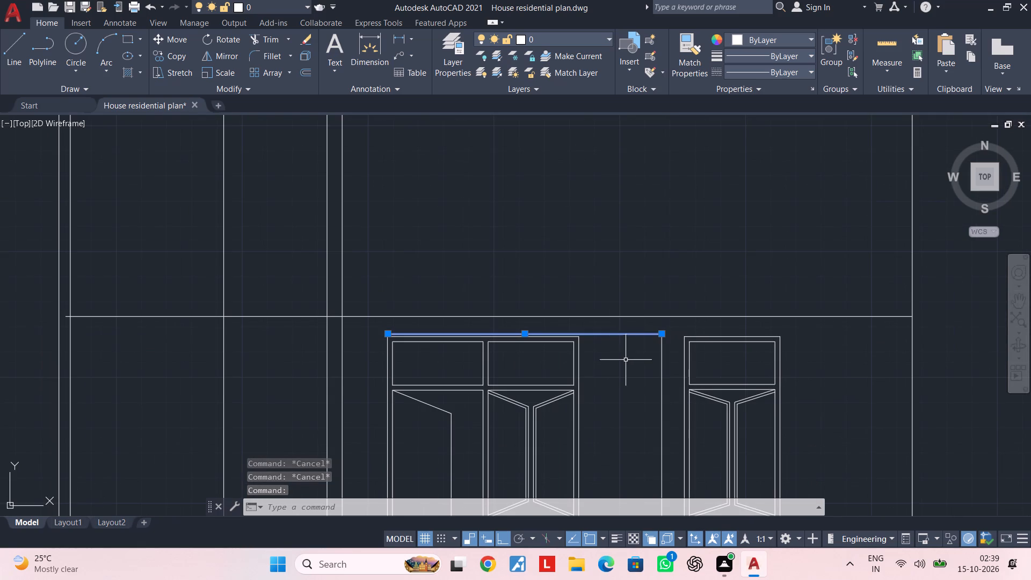
pyautogui.moveTo(628, 366); pyautogui.dragTo(602, 378, button='middle')
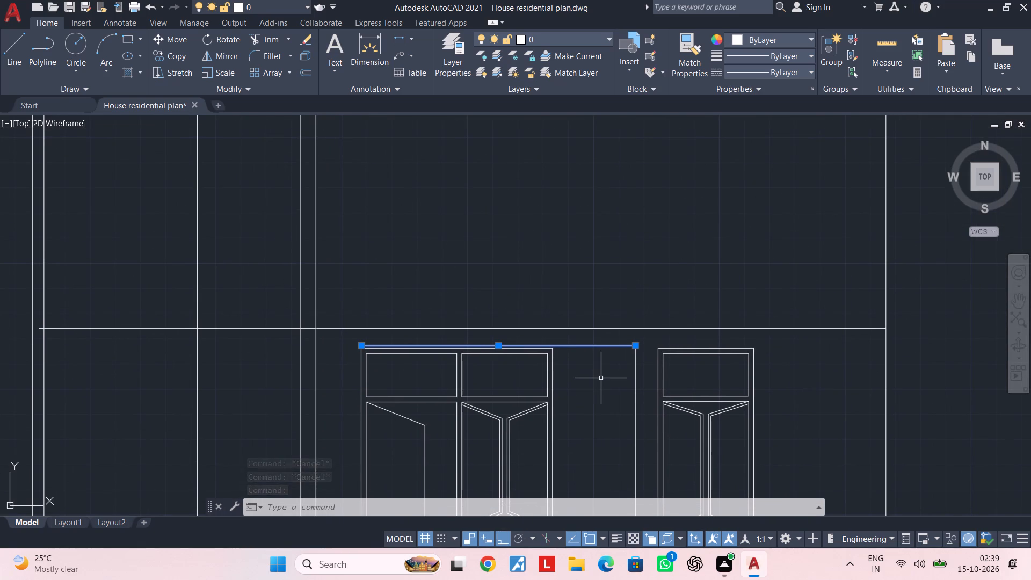
pyautogui.press('Escape')
pyautogui.click(600, 346)
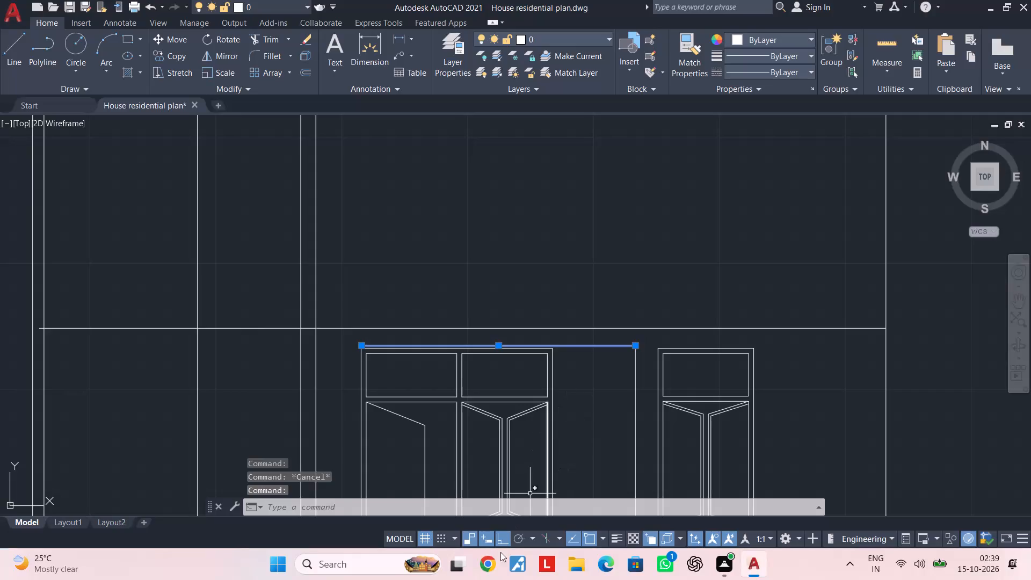
pyautogui.press('Delete')
pyautogui.press('Escape')
pyautogui.press('Escape')
pyautogui.press('Escape')
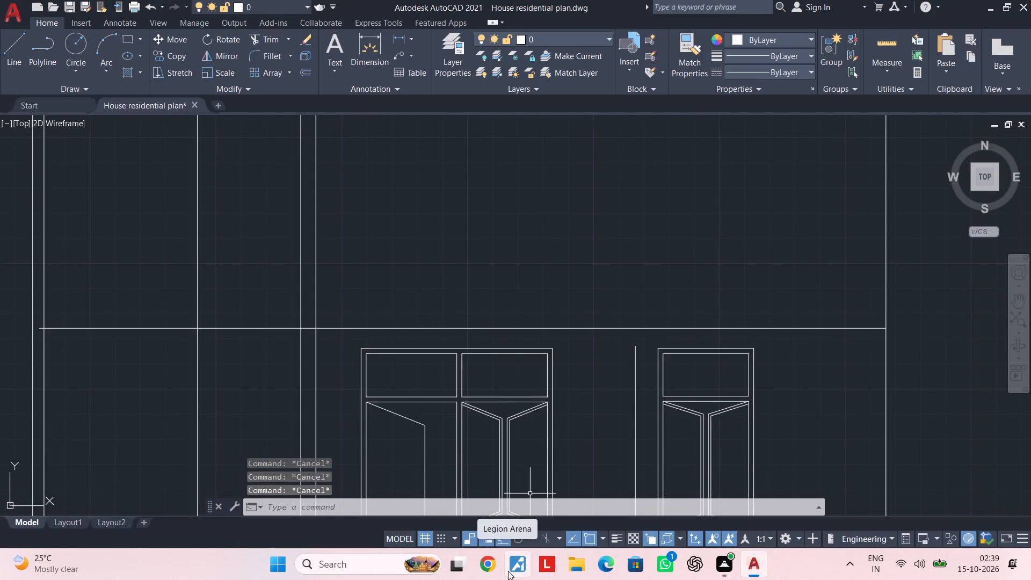
pyautogui.press('Escape')
pyautogui.press('Escape')
# Extend the vertical wall line between the two upper-floor window units up to the long horizontal line above them.
pyautogui.press('e')
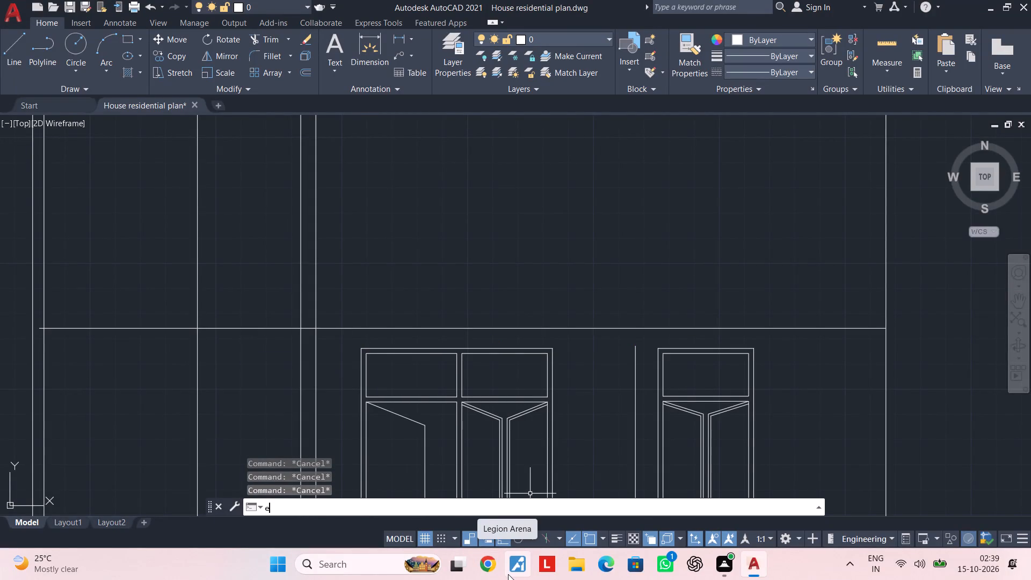
pyautogui.write('x')
pyautogui.press('space')
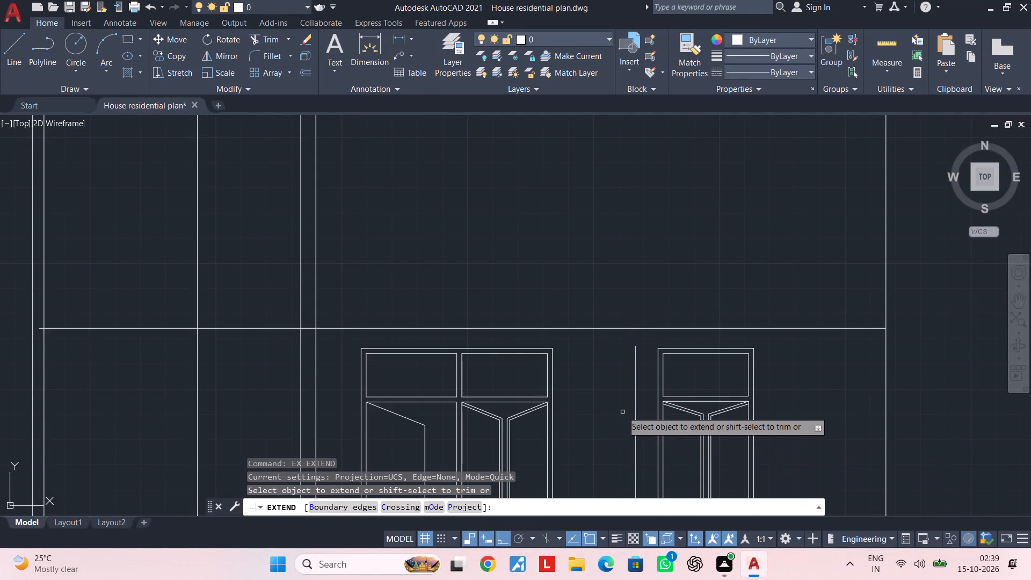
pyautogui.click(634, 402)
pyautogui.press('Escape')
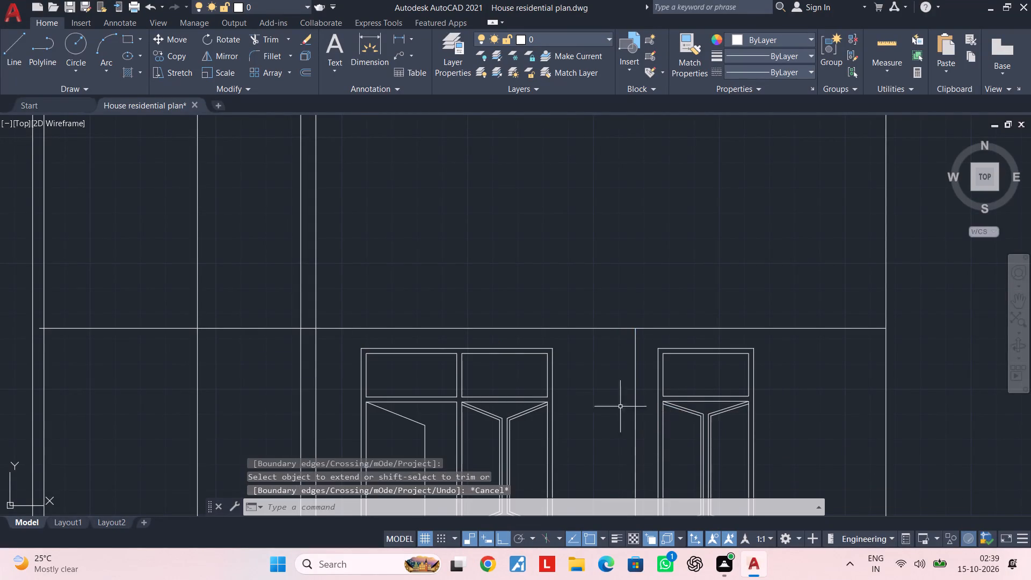
# Trim the pair of vertical wall lines left of the upper-floor door back to the long horizontal line above it.
pyautogui.scroll(-4, 586, 425)
pyautogui.moveTo(587, 421); pyautogui.dragTo(595, 388, button='middle')
pyautogui.scroll(4, 596, 385)
pyautogui.moveTo(598, 386); pyautogui.dragTo(727, 360, button='middle')
pyautogui.moveTo(455, 347); pyautogui.dragTo(540, 331, button='middle')
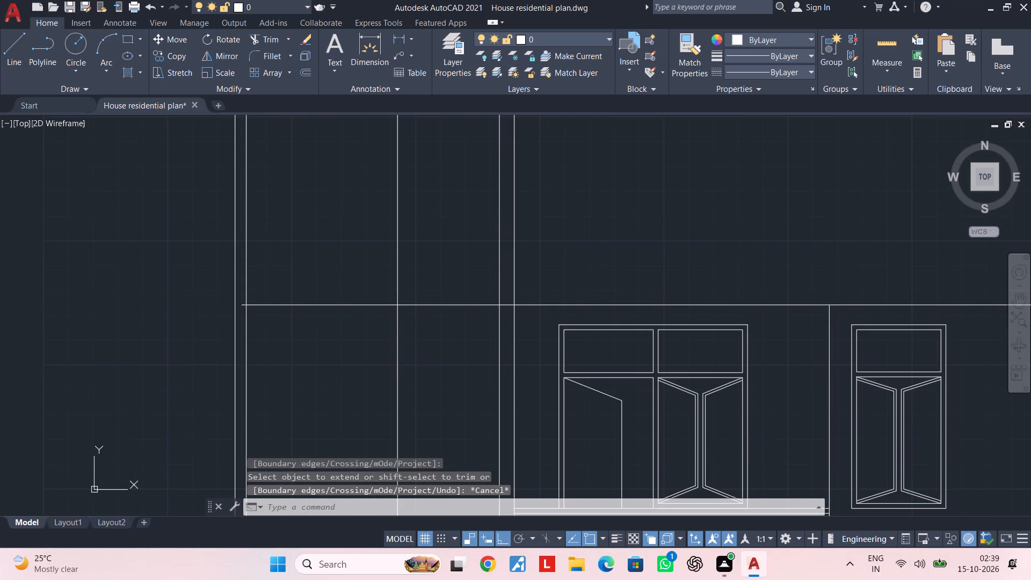
pyautogui.moveTo(510, 331); pyautogui.dragTo(592, 331, button='middle')
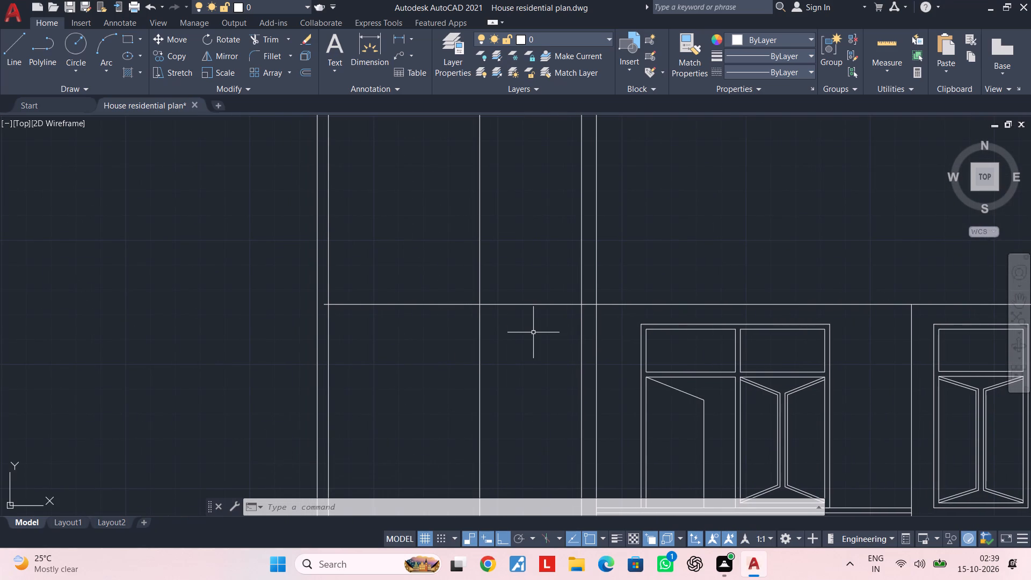
pyautogui.press('Escape')
pyautogui.press('Escape')
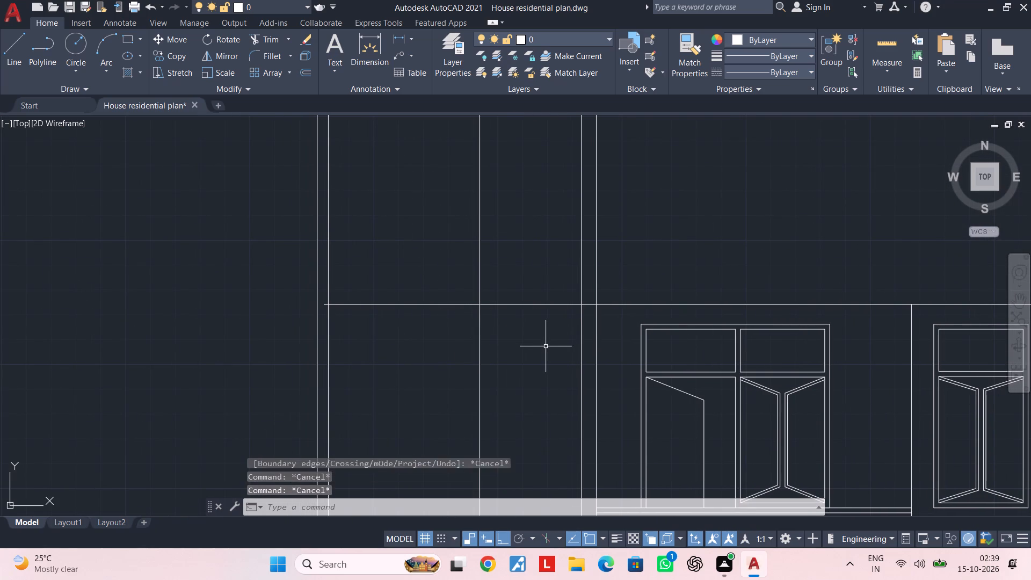
pyautogui.press('Escape')
pyautogui.write('tr')
pyautogui.press('space')
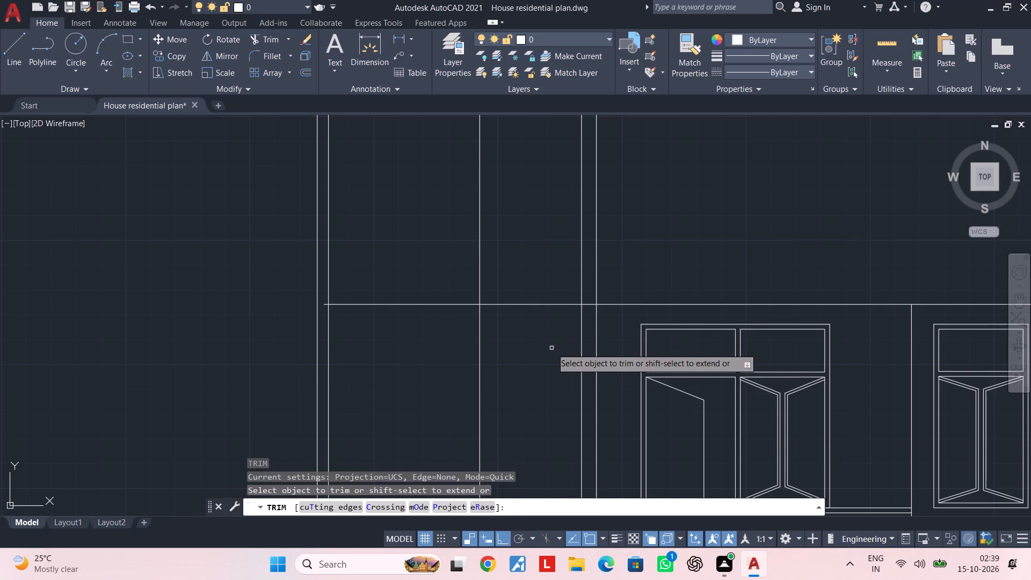
pyautogui.moveTo(551, 348); pyautogui.dragTo(526, 372, button='middle')
pyautogui.click(613, 276)
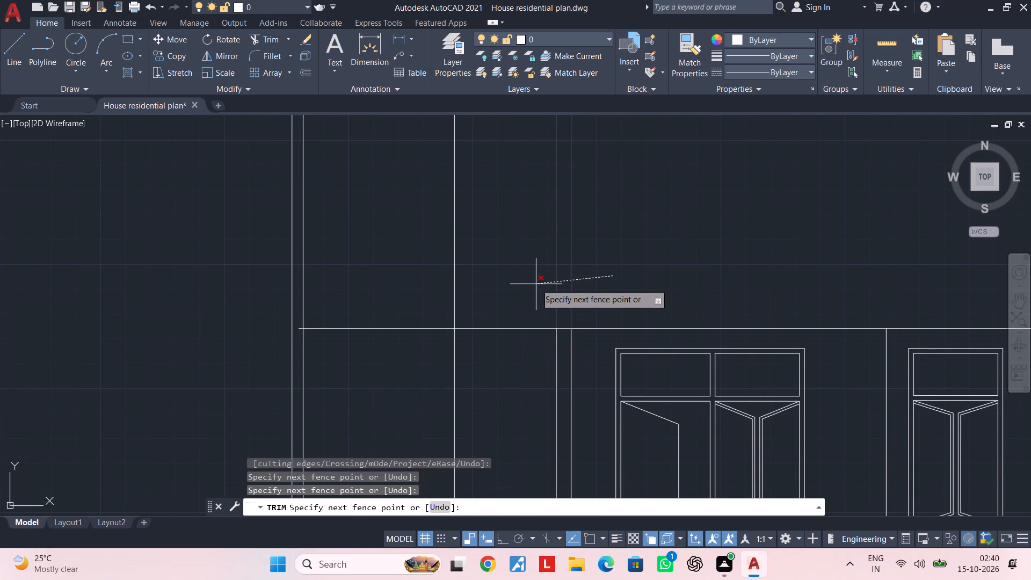
pyautogui.click(536, 284)
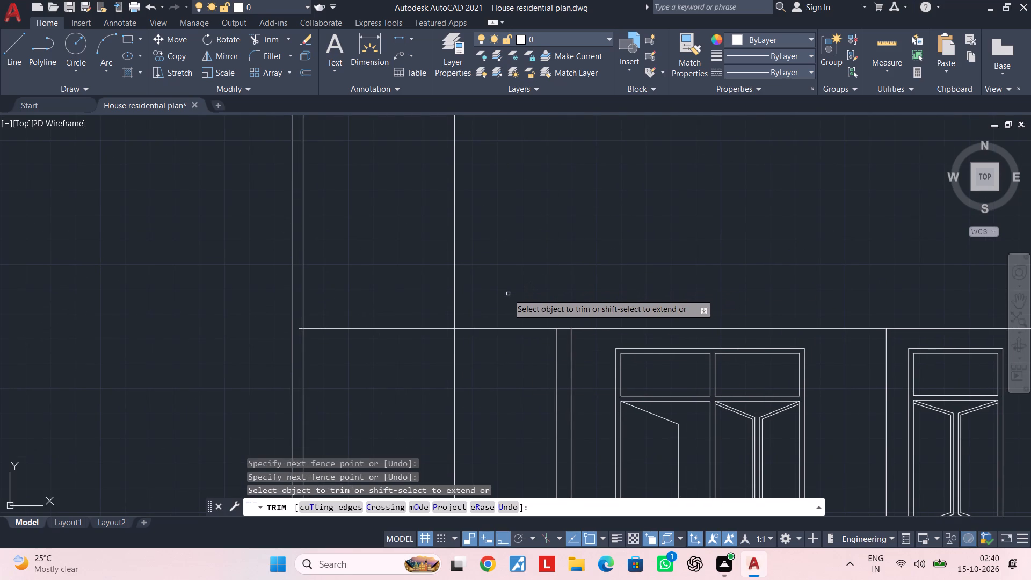
pyautogui.moveTo(506, 388); pyautogui.dragTo(498, 330, button='middle')
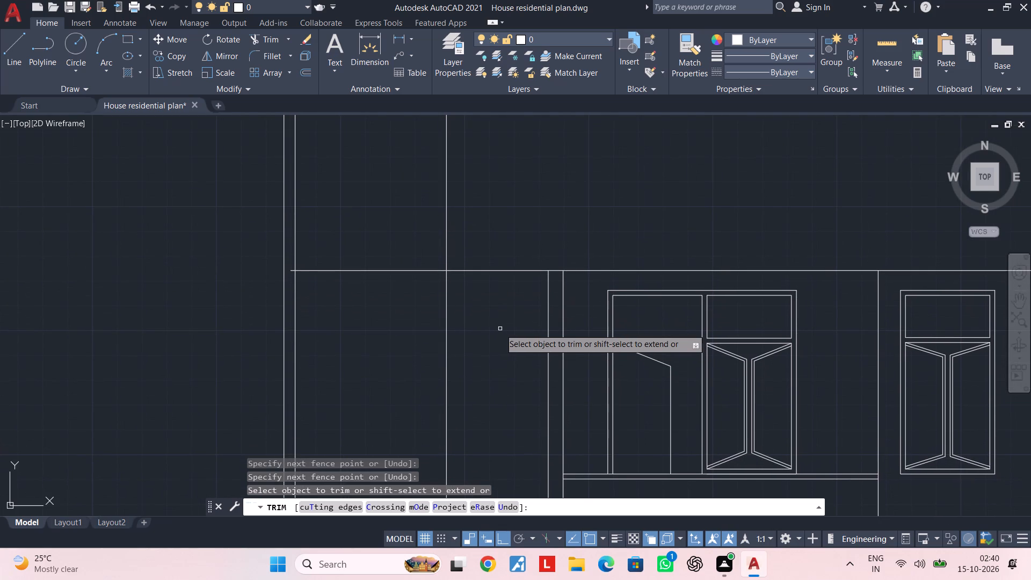
pyautogui.moveTo(500, 329); pyautogui.dragTo(498, 316, button='middle')
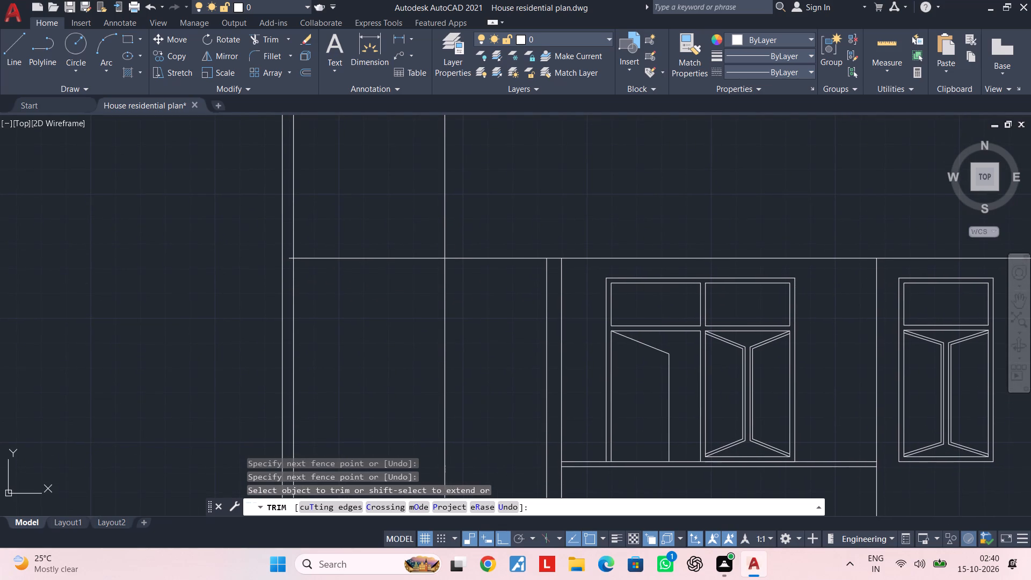
pyautogui.press('Escape')
pyautogui.press('Escape')
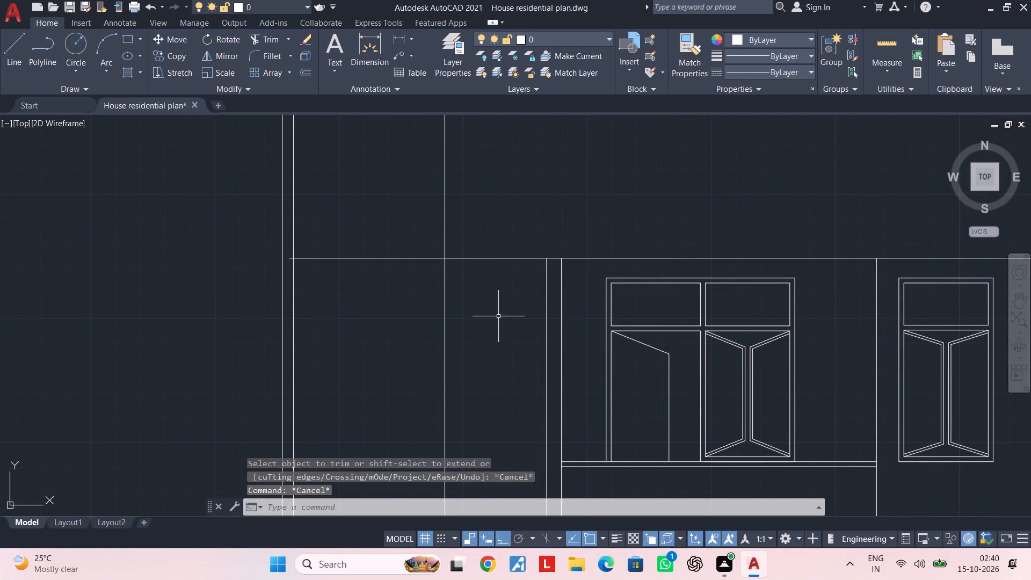
pyautogui.press('Escape')
pyautogui.press('Escape')
pyautogui.press('Escape')
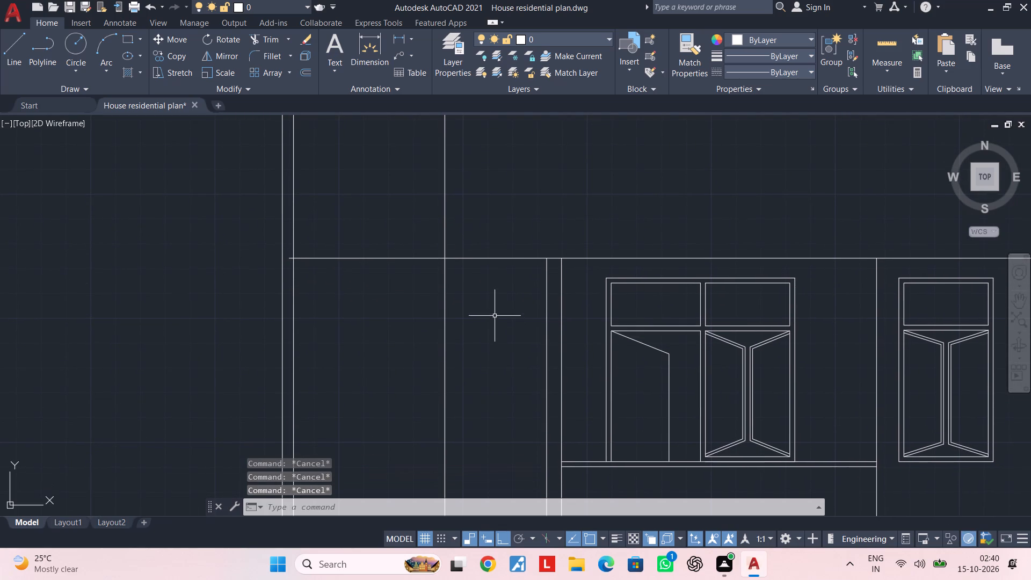
# Offset the single vertical line left of that wall pair 1" to the right and the long horizontal line 1" downward.
pyautogui.moveTo(492, 313); pyautogui.dragTo(491, 295, button='middle')
pyautogui.press('Escape')
pyautogui.press('Escape')
pyautogui.press('o')
pyautogui.write('f')
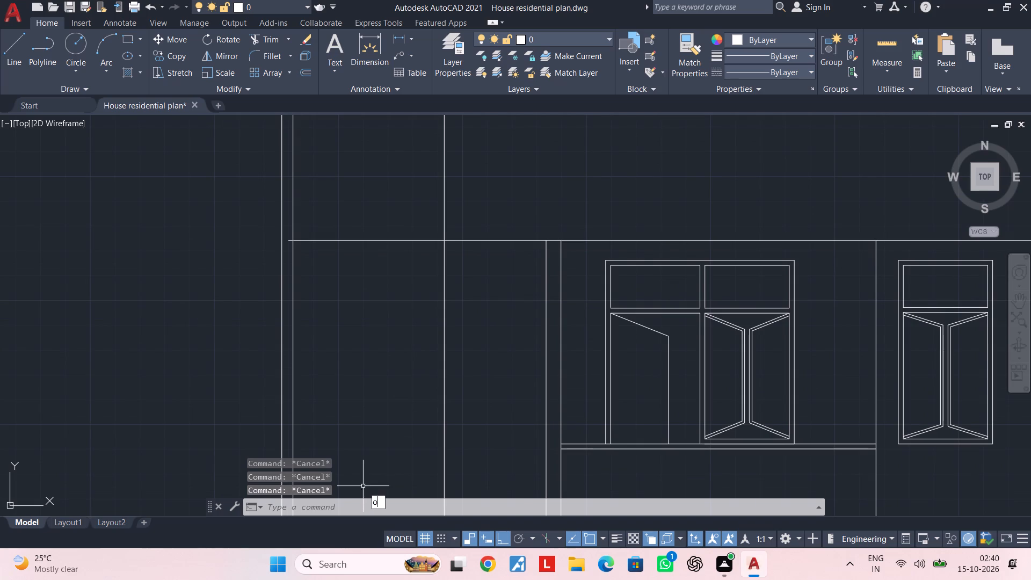
pyautogui.press('space')
pyautogui.write('1"')
pyautogui.press('Return')
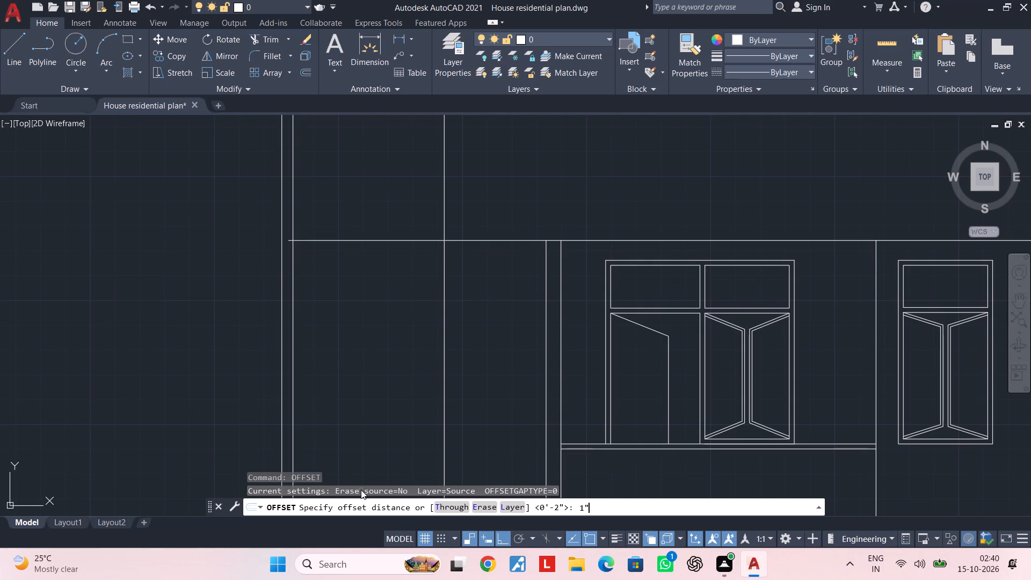
pyautogui.click(442, 329)
pyautogui.click(504, 323)
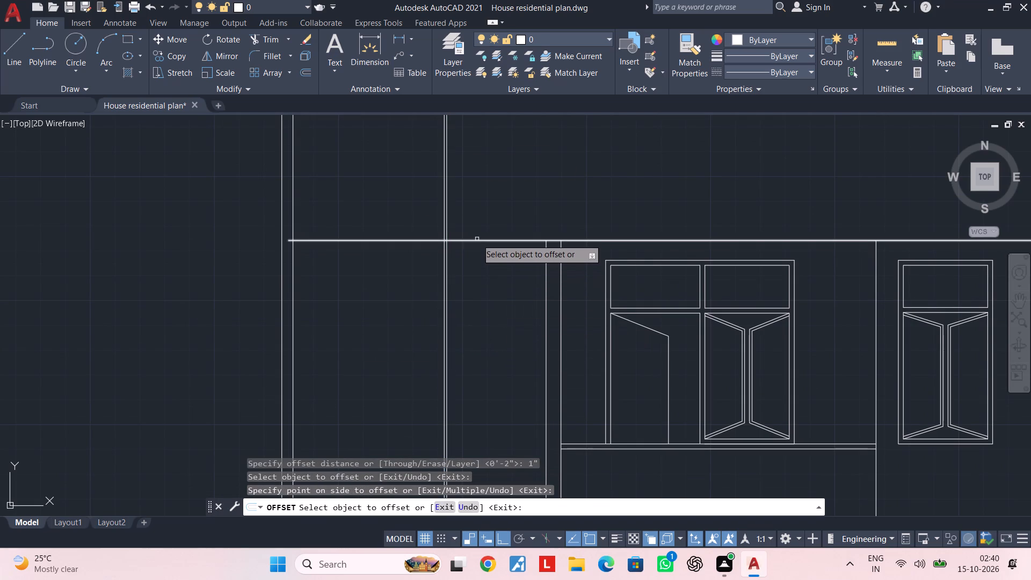
pyautogui.click(477, 239)
pyautogui.click(477, 270)
pyautogui.press('Escape')
pyautogui.press('Escape')
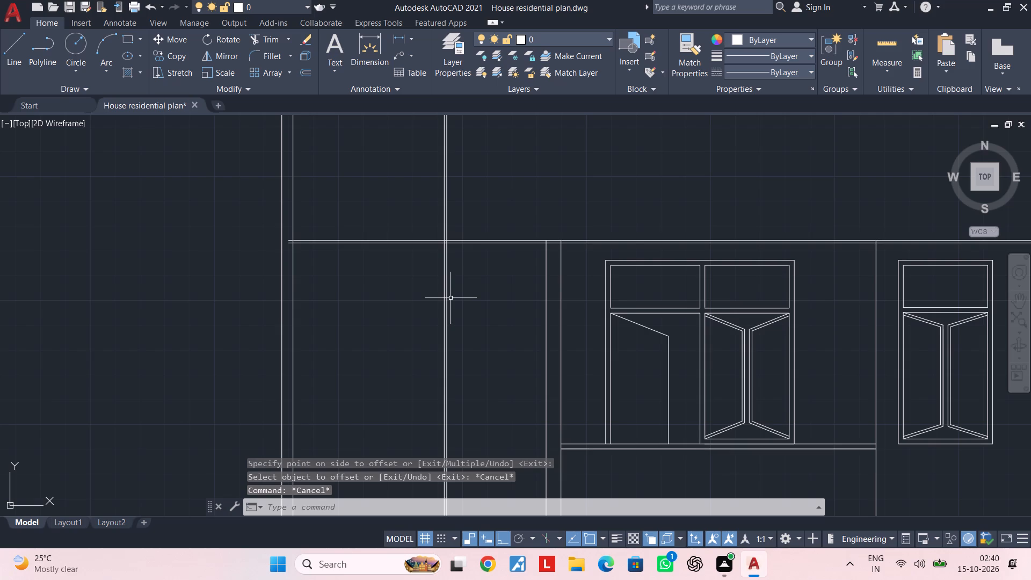
# Trim the overlapping ends of the two 1" offset lines into a clean upper-left corner.
pyautogui.write('tr')
pyautogui.press('space')
pyautogui.scroll(2, 442, 223)
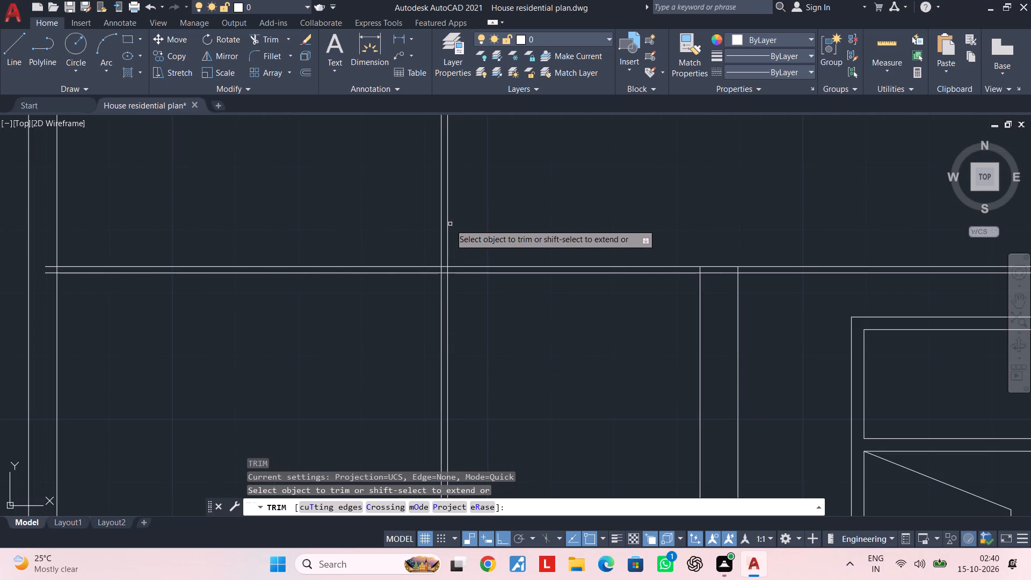
pyautogui.click(446, 226)
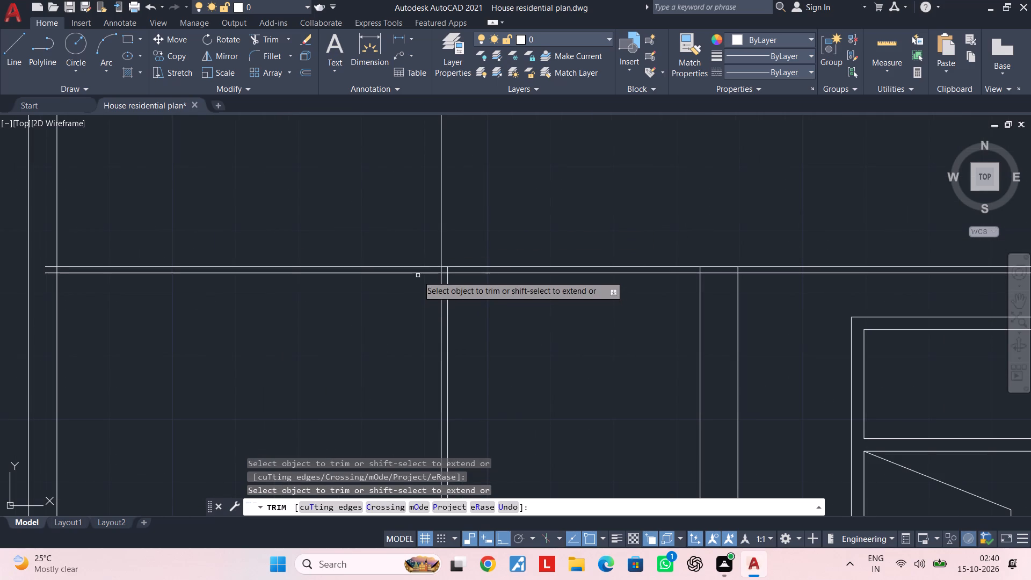
pyautogui.click(418, 273)
pyautogui.scroll(3, 452, 273)
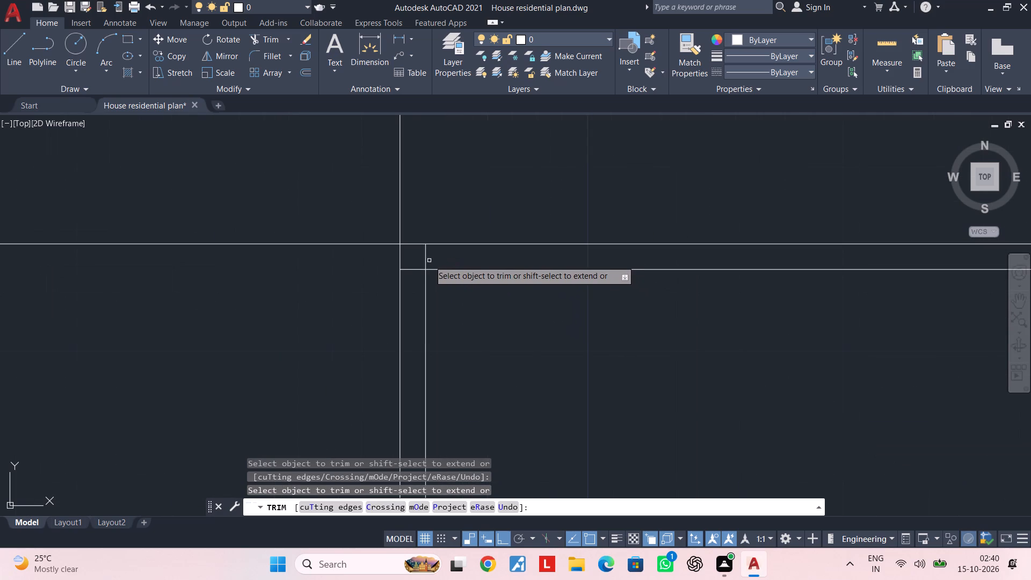
pyautogui.click(426, 259)
pyautogui.click(418, 269)
pyautogui.scroll(-4, 648, 298)
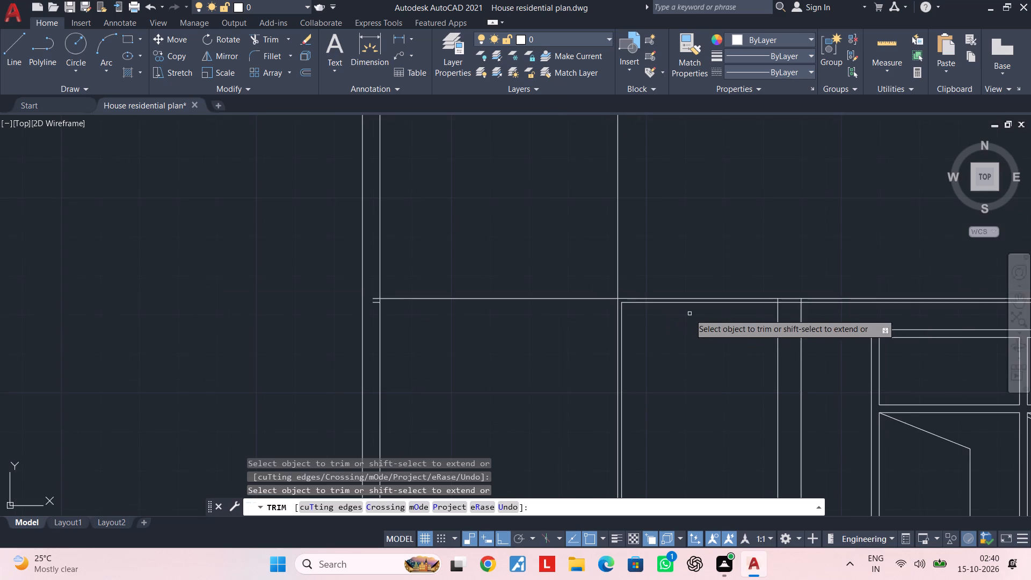
# Trim the horizontal 1" offset line so it ends at the left line of the wall pair beside the door.
pyautogui.scroll(5, 781, 295)
pyautogui.moveTo(804, 429); pyautogui.dragTo(634, 328, button='middle')
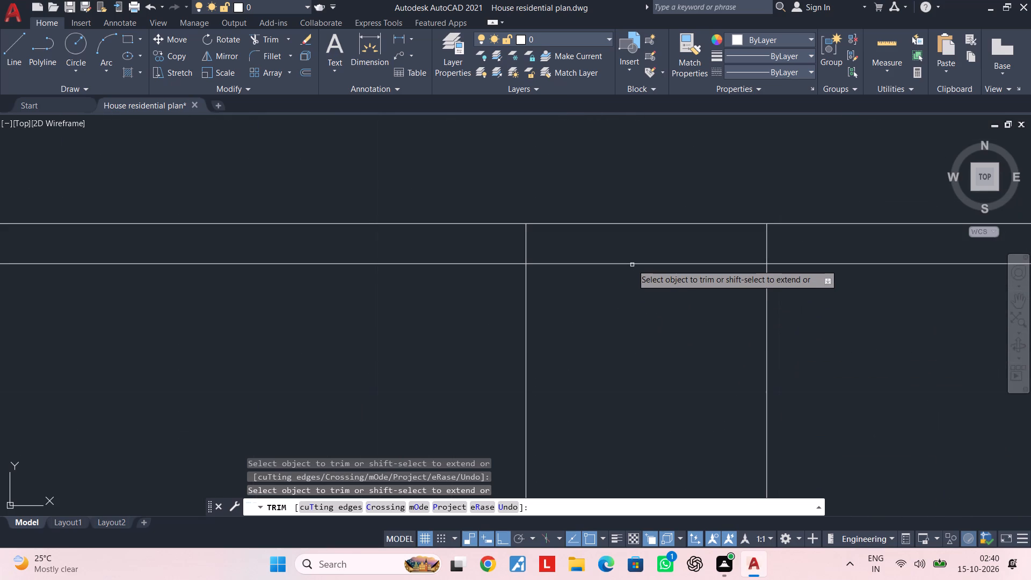
pyautogui.click(632, 264)
pyautogui.scroll(-4, 671, 278)
pyautogui.moveTo(674, 279); pyautogui.dragTo(361, 282, button='middle')
pyautogui.scroll(1, 454, 277)
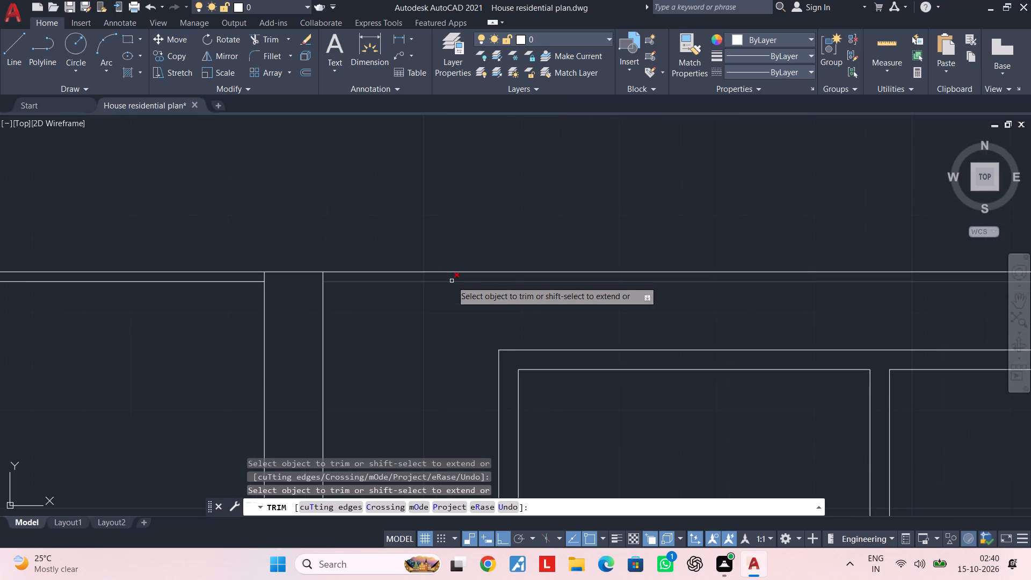
pyautogui.click(451, 281)
pyautogui.scroll(-3, 426, 289)
pyautogui.moveTo(425, 292); pyautogui.dragTo(591, 264, button='middle')
pyautogui.scroll(3, 546, 264)
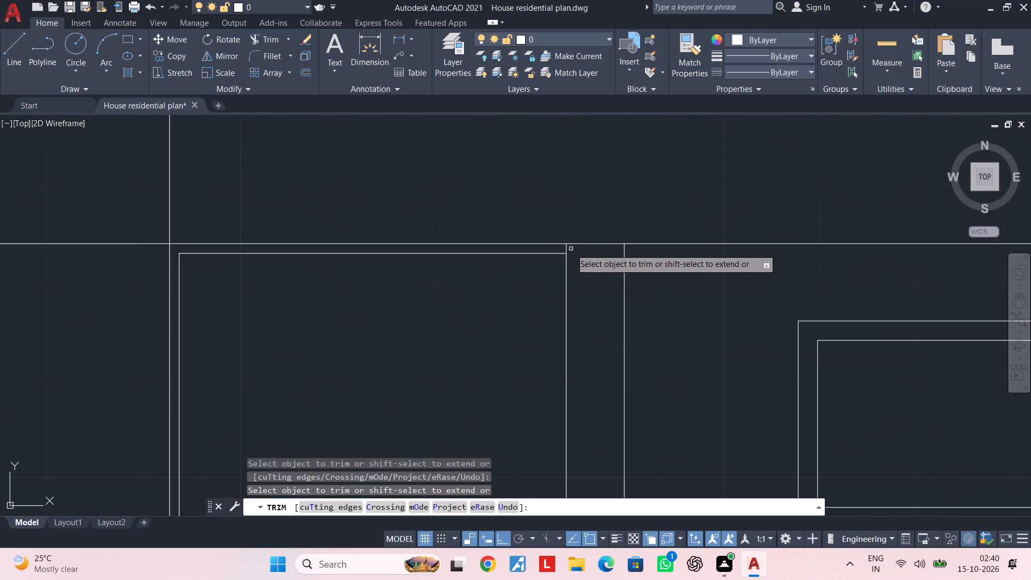
pyautogui.scroll(3, 569, 250)
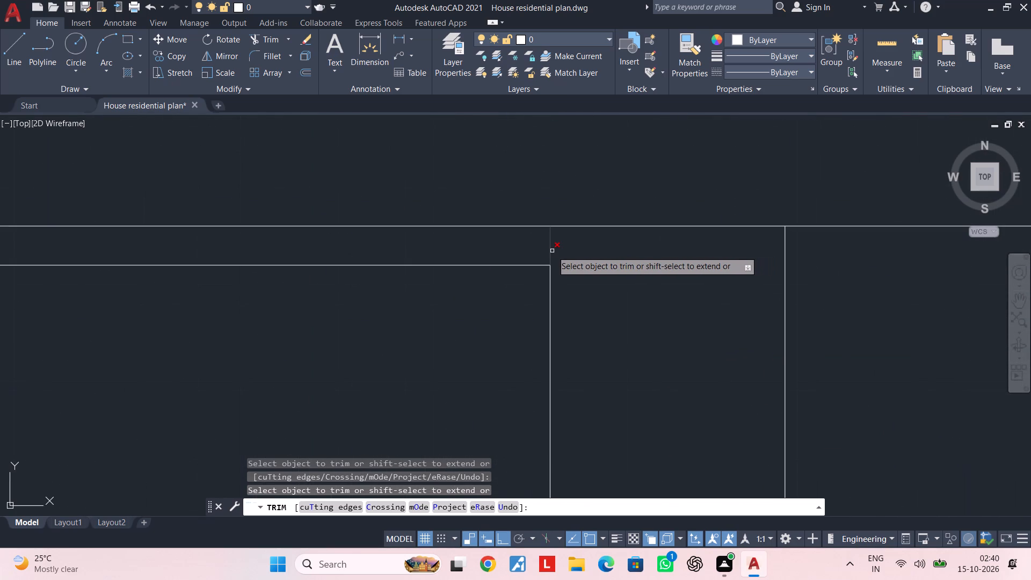
pyautogui.scroll(-4, 557, 253)
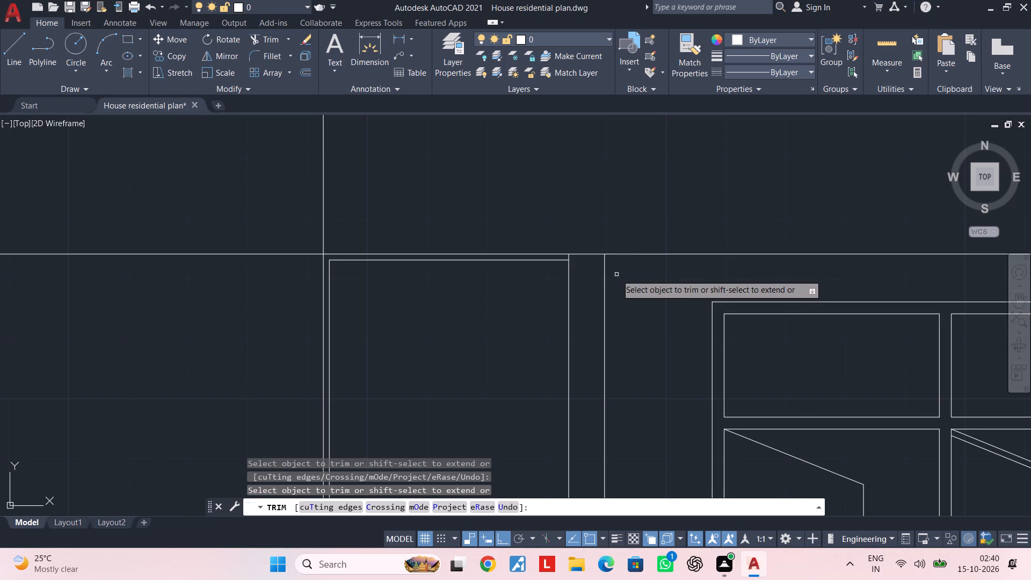
pyautogui.scroll(-1, 619, 294)
pyautogui.moveTo(619, 294); pyautogui.dragTo(597, 188, button='middle')
pyautogui.scroll(-2, 567, 234)
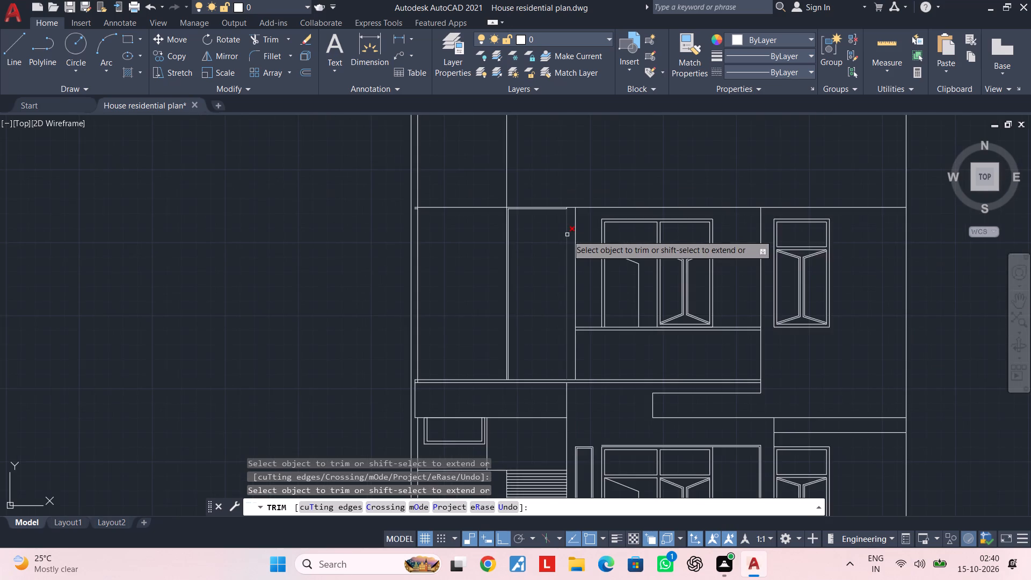
pyautogui.scroll(3, 573, 235)
pyautogui.scroll(-1, 570, 241)
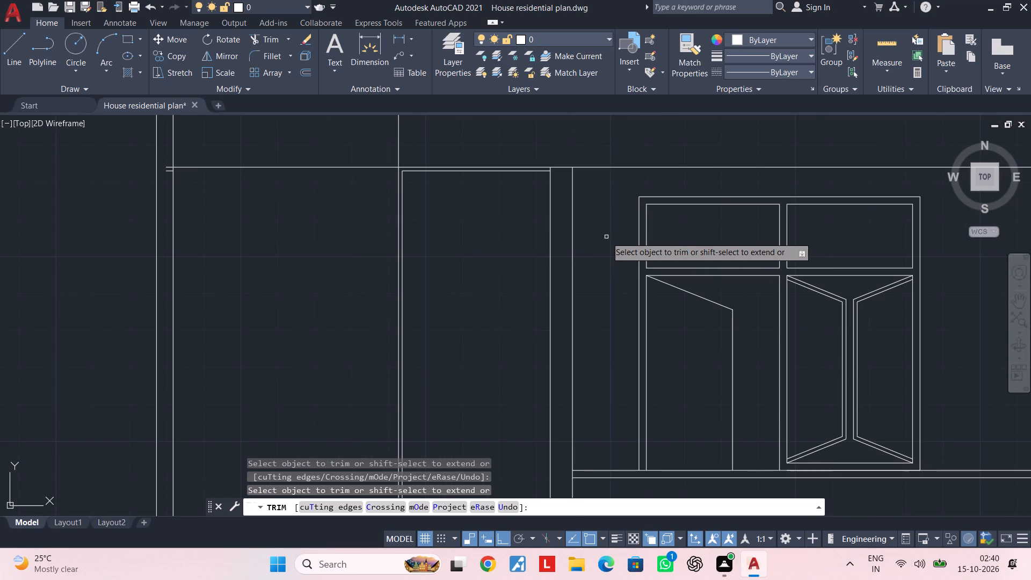
pyautogui.press('Escape')
# Extend the two sill lines under the upper-floor door and window to the left line of the wall pair.
pyautogui.scroll(-2, 606, 237)
pyautogui.moveTo(607, 237); pyautogui.dragTo(602, 211, button='middle')
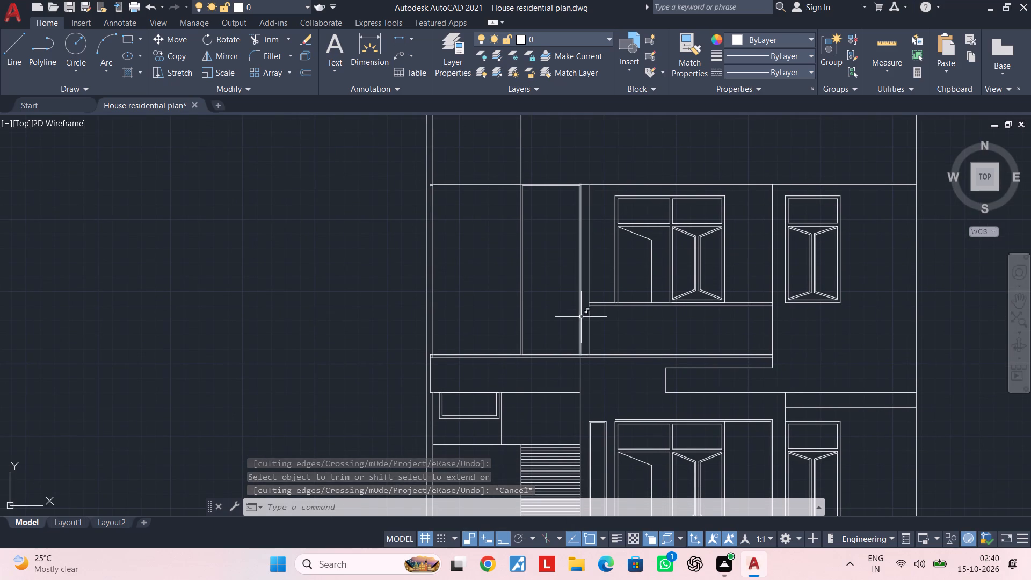
pyautogui.scroll(3, 591, 307)
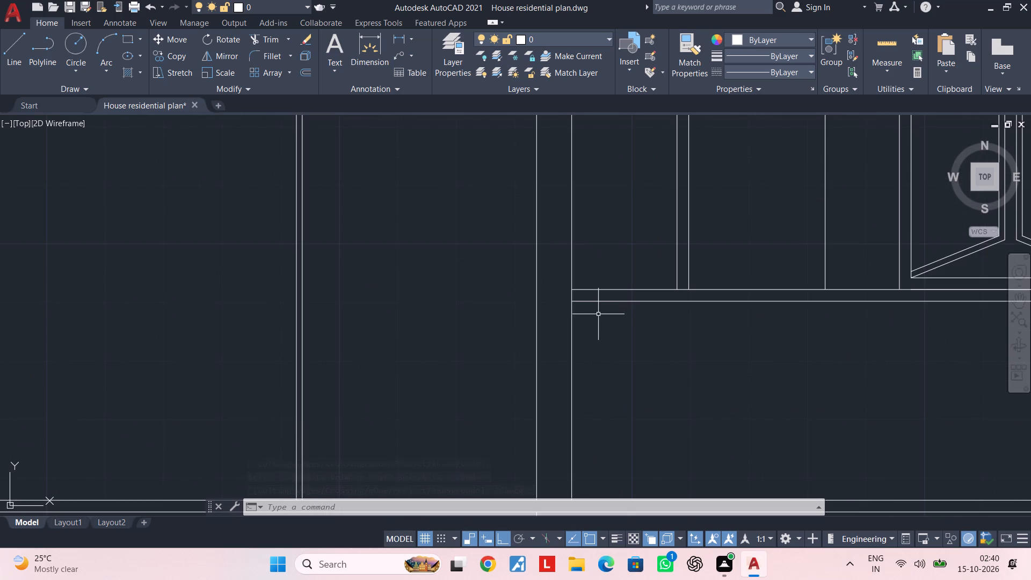
pyautogui.write('ex')
pyautogui.press('space')
pyautogui.click(602, 270)
pyautogui.click(600, 324)
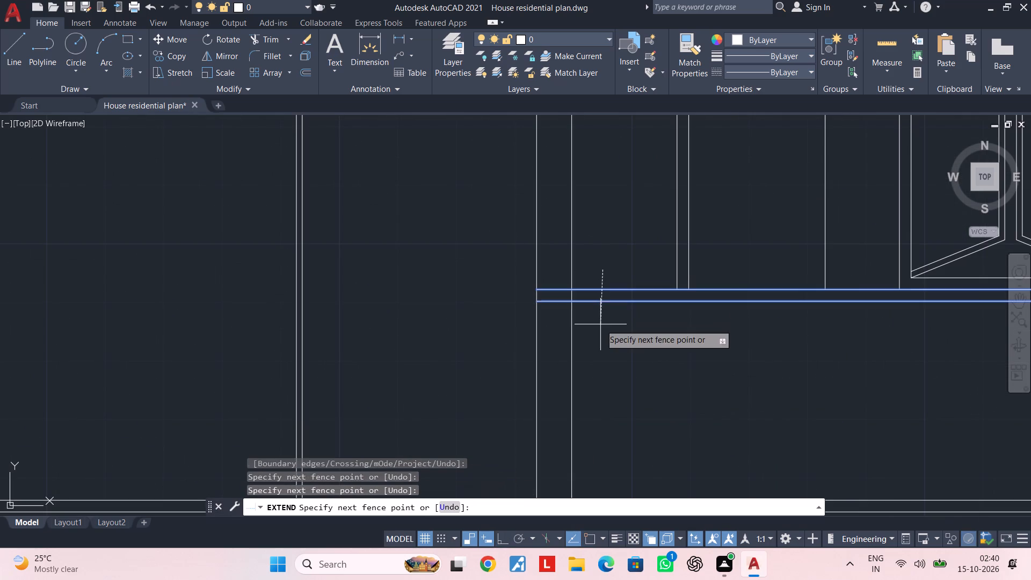
pyautogui.press('Escape')
pyautogui.press('Escape')
pyautogui.press('Escape')
# Delete the right-hand vertical line of the wall pair beside the upper-floor door.
pyautogui.click(572, 267)
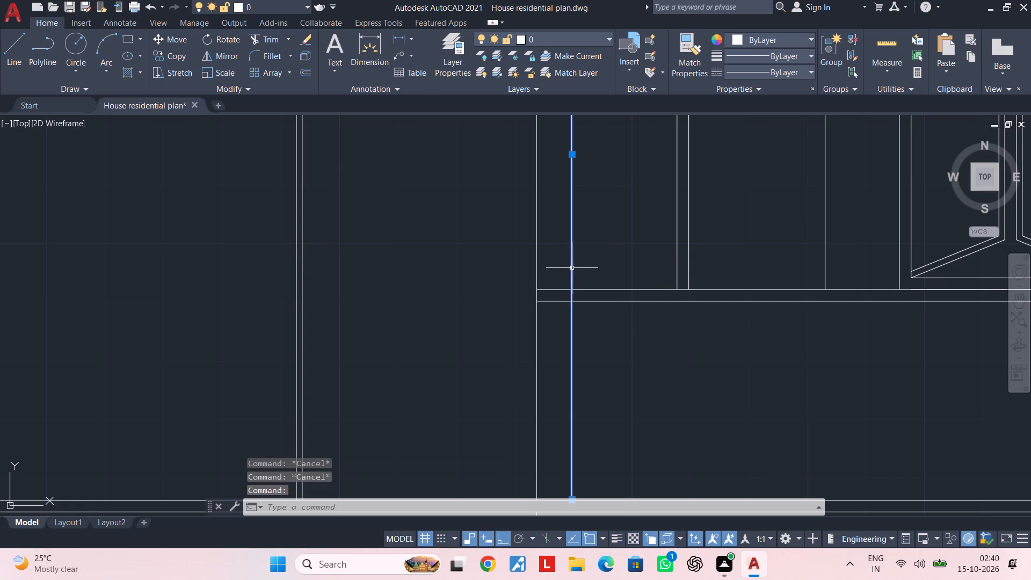
pyautogui.press('Delete')
pyautogui.press('Escape')
# Offset the remaining vertical wall line beside the upper-floor door 1" to the right.
pyautogui.scroll(-2, 565, 339)
pyautogui.moveTo(548, 310); pyautogui.dragTo(523, 388, button='middle')
pyautogui.moveTo(528, 311); pyautogui.dragTo(521, 323, button='middle')
pyautogui.press('Escape')
pyautogui.press('Escape')
pyautogui.press('Escape')
pyautogui.write('of')
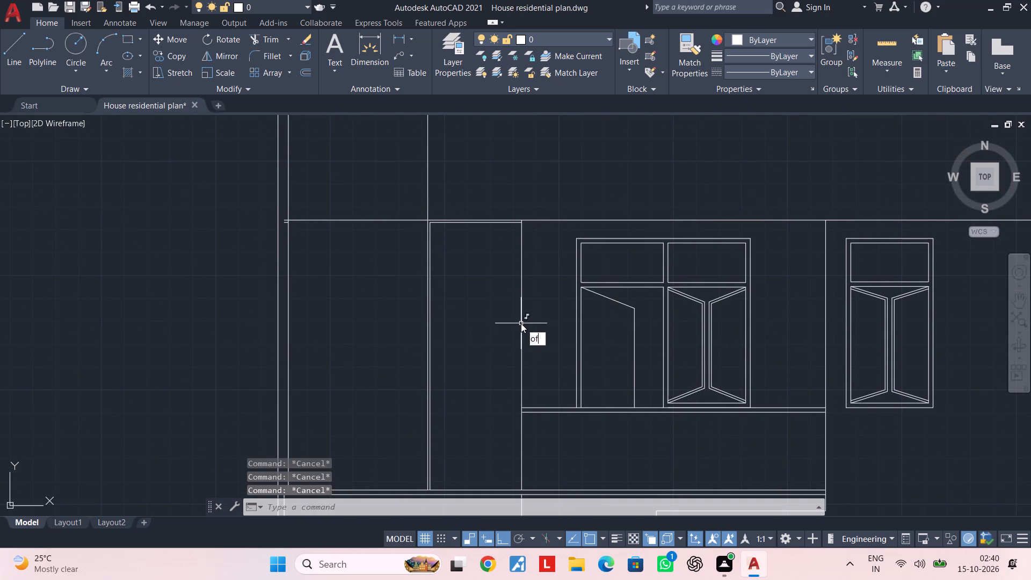
pyautogui.press('space')
pyautogui.scroll(-2, 418, 516)
pyautogui.scroll(-2, 524, 427)
pyautogui.moveTo(528, 425); pyautogui.dragTo(542, 305, button='middle')
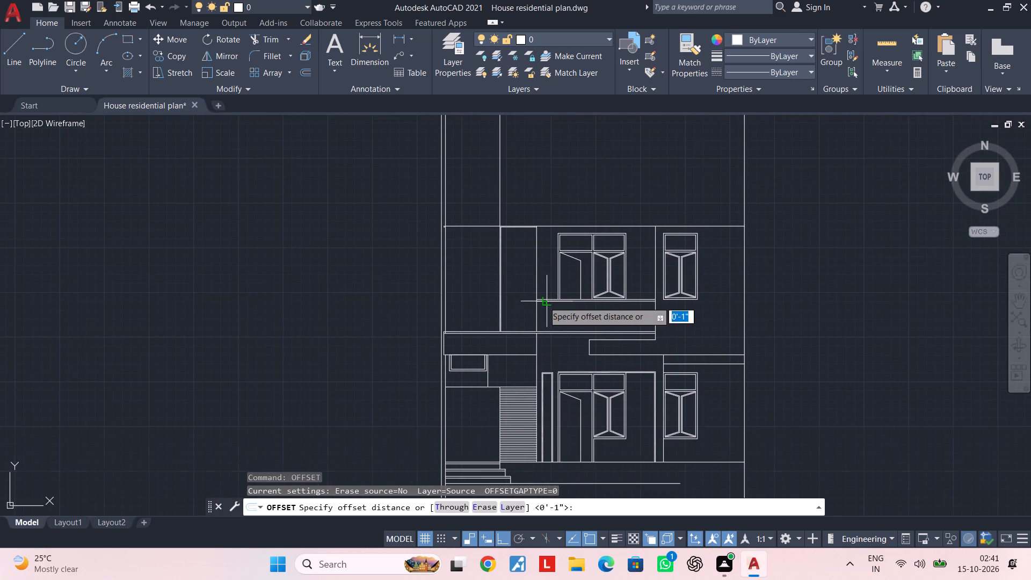
pyautogui.scroll(2, 549, 324)
pyautogui.moveTo(549, 336); pyautogui.dragTo(609, 396, button='middle')
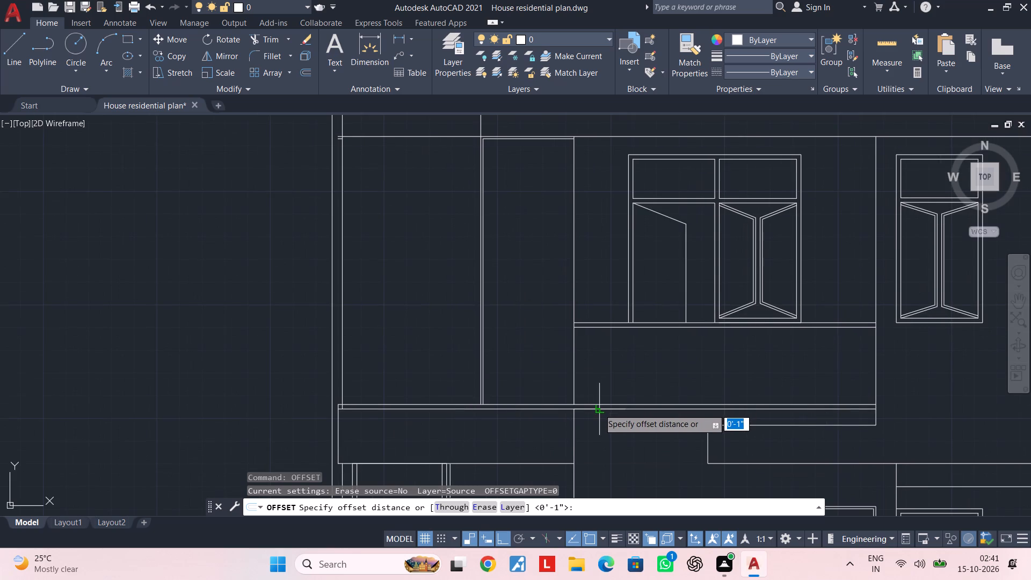
pyautogui.write('1"')
pyautogui.press('Return')
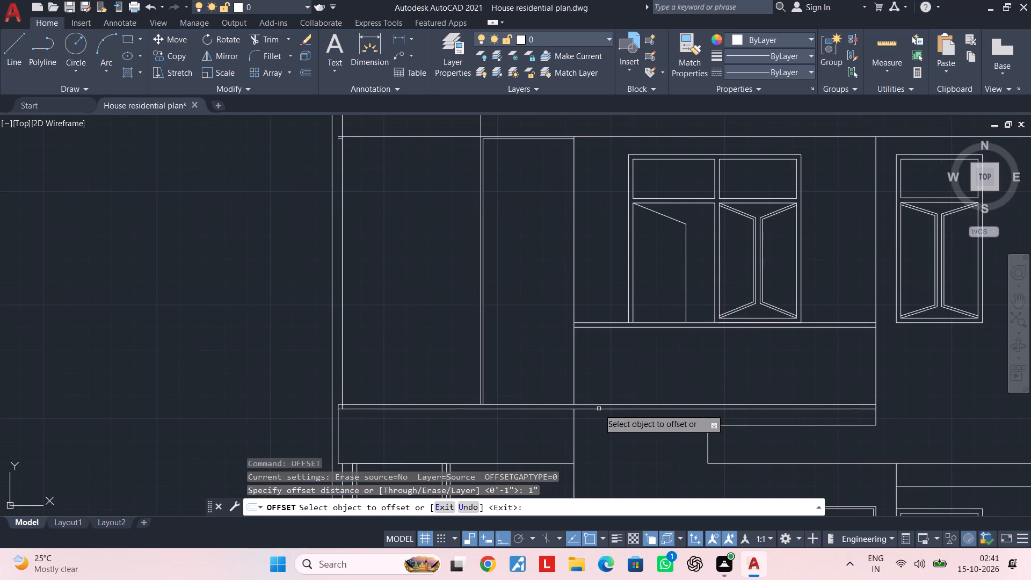
pyautogui.click(575, 242)
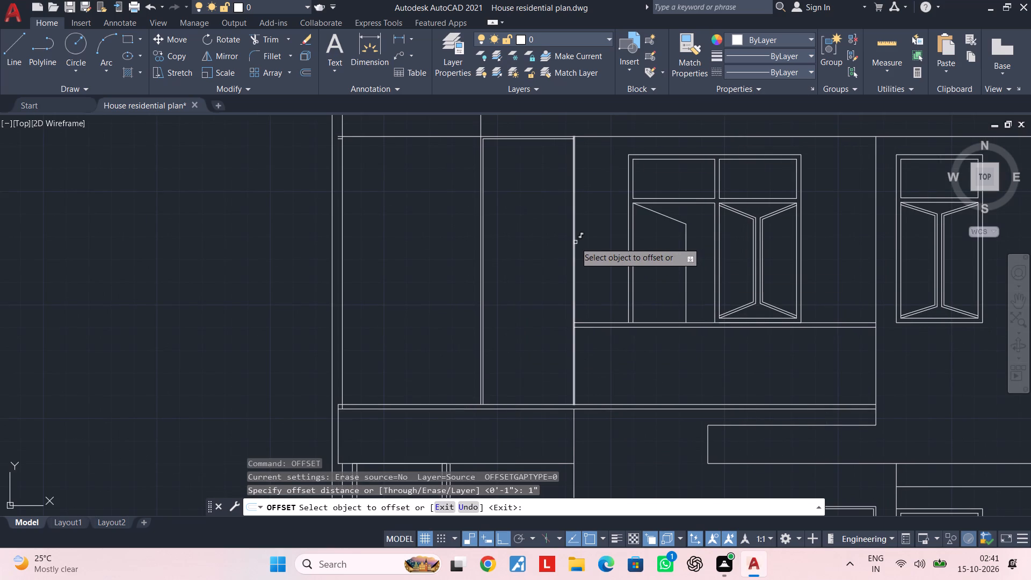
pyautogui.click(625, 236)
pyautogui.press('Escape')
# Trim the left line of the wall pair beside the upper-floor door above the horizontal 1" offset line.
pyautogui.scroll(3, 580, 133)
pyautogui.moveTo(578, 187); pyautogui.dragTo(580, 202, button='middle')
pyautogui.press('Escape')
pyautogui.press('Escape')
pyautogui.press('t')
pyautogui.press('r')
pyautogui.press('space')
pyautogui.scroll(2, 553, 170)
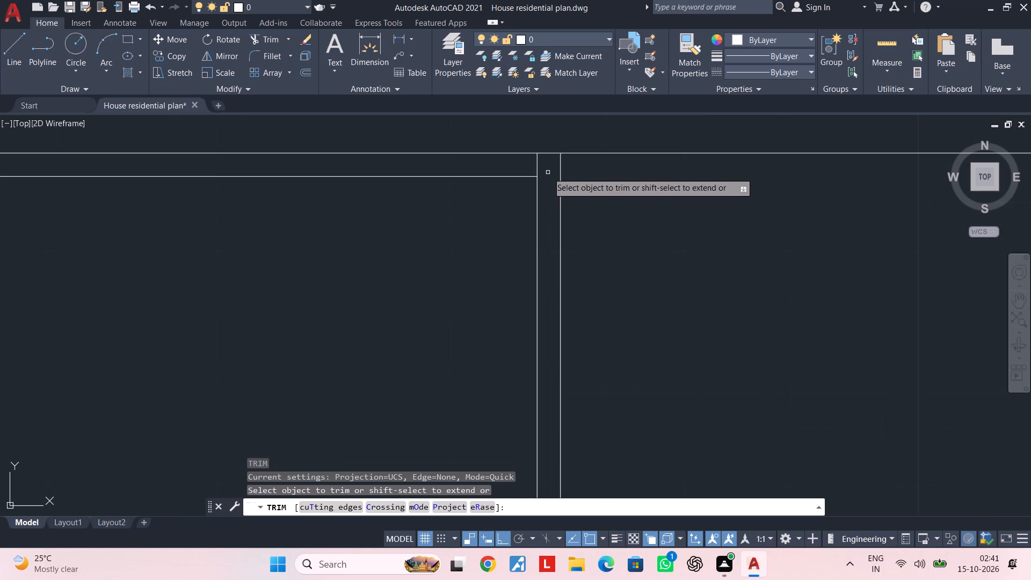
pyautogui.click(538, 172)
# Trim the two sill lines' short ends between the lines of the wall pair beside the upper-floor door.
pyautogui.scroll(-3, 559, 180)
pyautogui.moveTo(565, 176); pyautogui.dragTo(567, 106, button='middle')
pyautogui.moveTo(590, 322); pyautogui.dragTo(591, 151, button='middle')
pyautogui.scroll(-1, 589, 228)
pyautogui.moveTo(599, 345); pyautogui.dragTo(598, 317, button='middle')
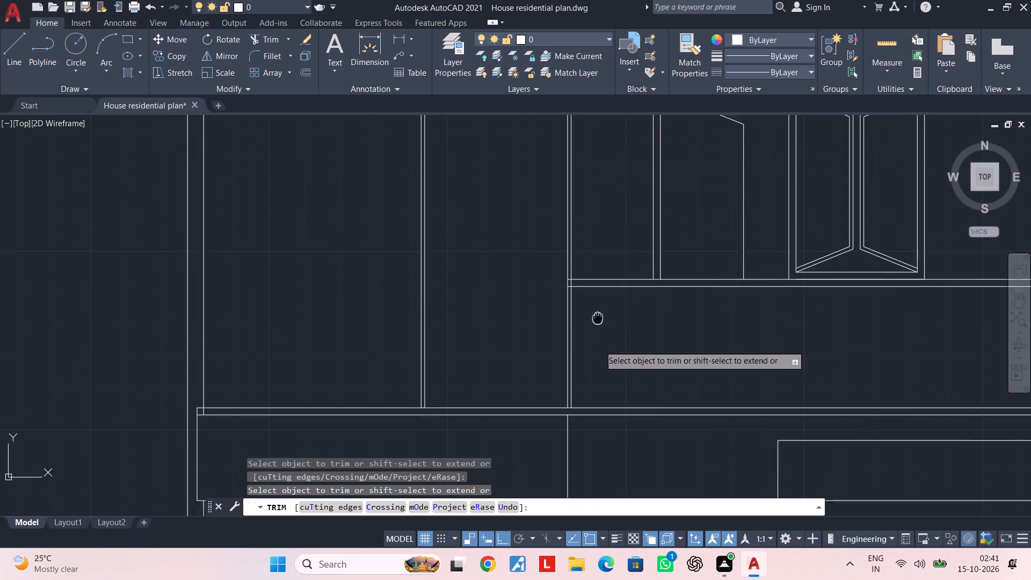
pyautogui.moveTo(598, 317); pyautogui.dragTo(597, 310, button='middle')
pyautogui.scroll(5, 571, 278)
pyautogui.click(571, 203)
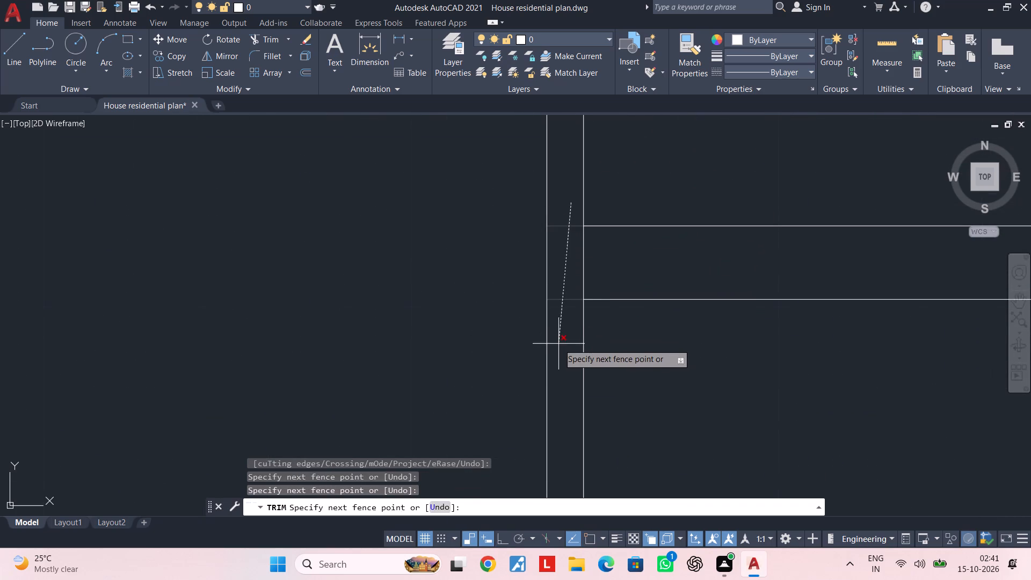
pyautogui.click(558, 344)
pyautogui.press('Escape')
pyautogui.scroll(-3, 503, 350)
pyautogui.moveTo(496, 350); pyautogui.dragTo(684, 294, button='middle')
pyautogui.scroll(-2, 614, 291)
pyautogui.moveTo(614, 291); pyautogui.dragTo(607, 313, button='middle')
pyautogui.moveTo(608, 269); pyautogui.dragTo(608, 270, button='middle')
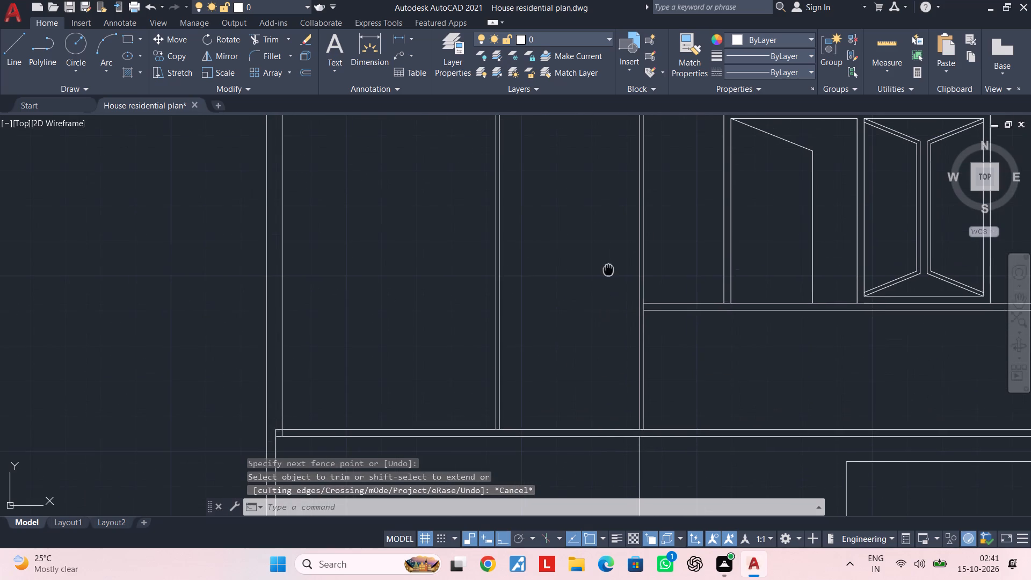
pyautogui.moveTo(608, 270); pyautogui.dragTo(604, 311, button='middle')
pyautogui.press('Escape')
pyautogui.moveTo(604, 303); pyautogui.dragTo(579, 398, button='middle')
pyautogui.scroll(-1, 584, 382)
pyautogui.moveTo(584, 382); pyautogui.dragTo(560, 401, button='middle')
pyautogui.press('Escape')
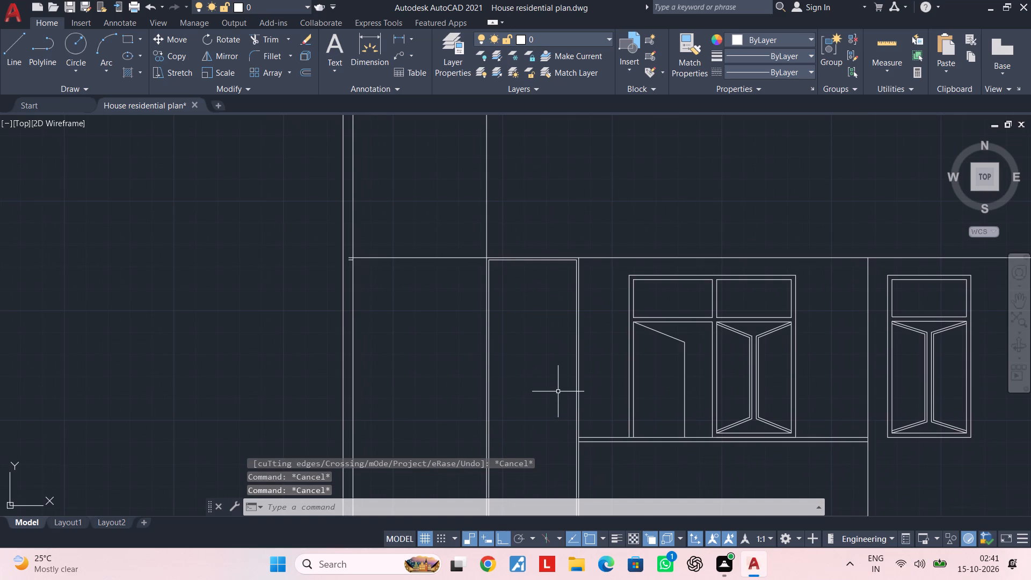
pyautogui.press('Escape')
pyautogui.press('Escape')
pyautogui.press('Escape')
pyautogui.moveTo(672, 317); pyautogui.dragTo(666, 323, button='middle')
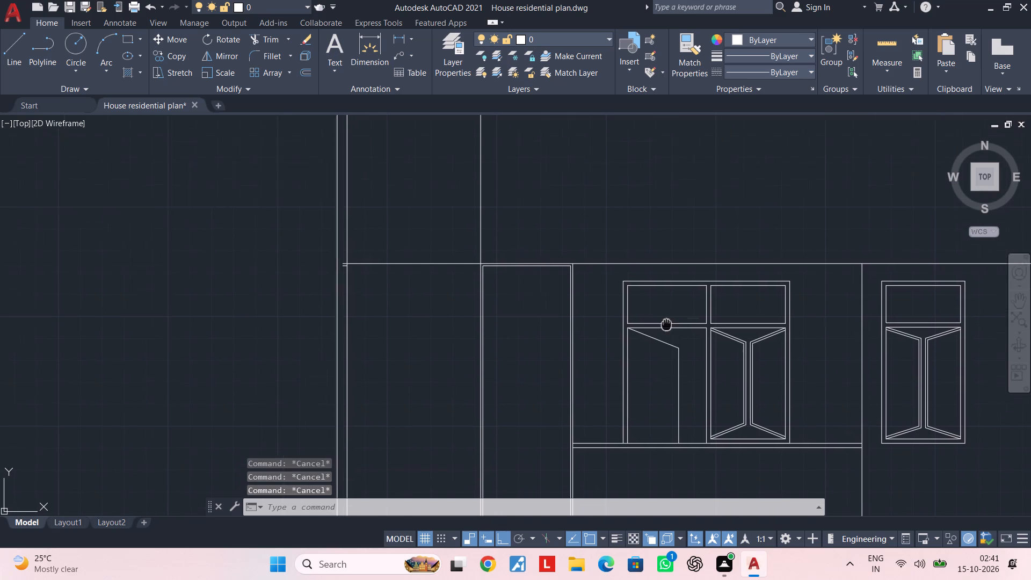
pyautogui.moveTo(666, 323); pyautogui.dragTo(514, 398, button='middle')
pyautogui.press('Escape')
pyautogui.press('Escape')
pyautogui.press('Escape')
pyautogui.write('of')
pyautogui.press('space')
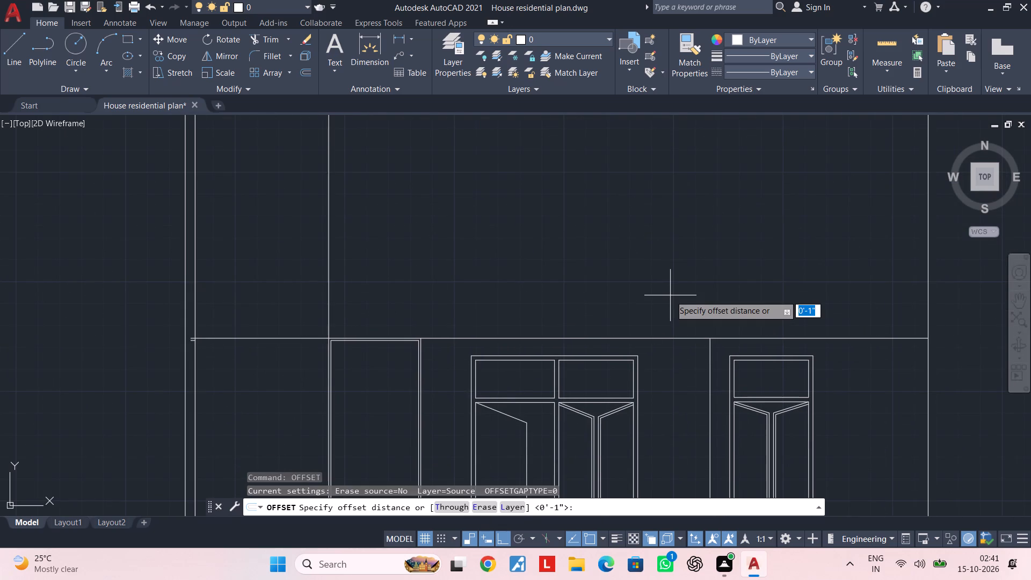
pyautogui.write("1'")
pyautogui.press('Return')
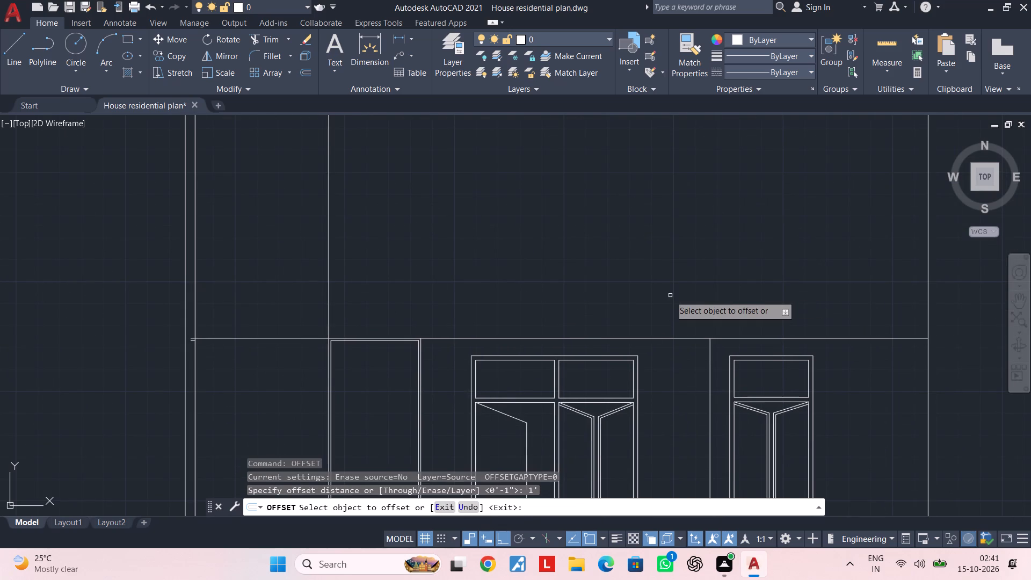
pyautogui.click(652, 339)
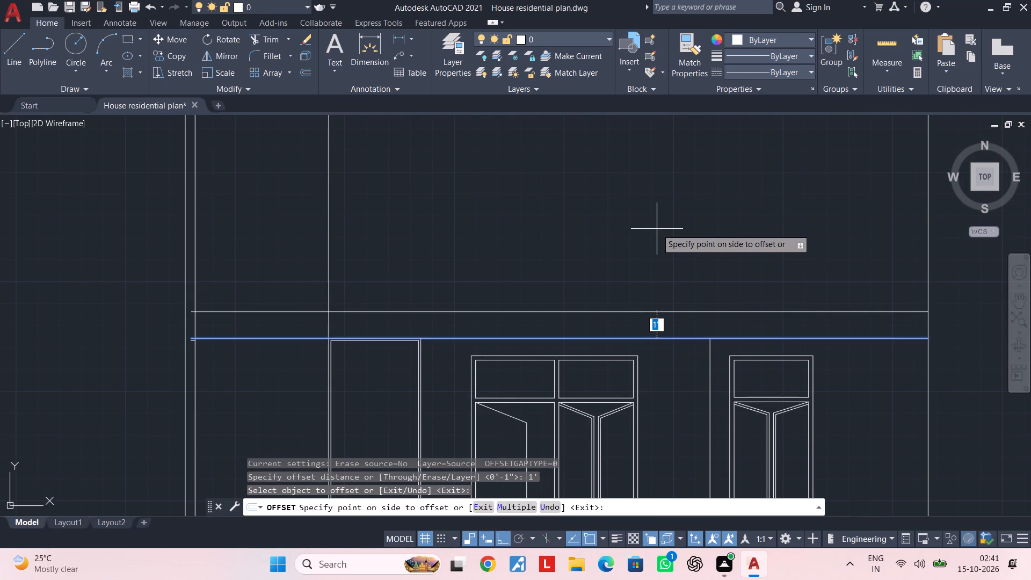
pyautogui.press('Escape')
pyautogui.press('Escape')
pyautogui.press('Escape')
# Offset the horizontal top line of the upper floor 2' upward.
pyautogui.write('of')
pyautogui.press('space')
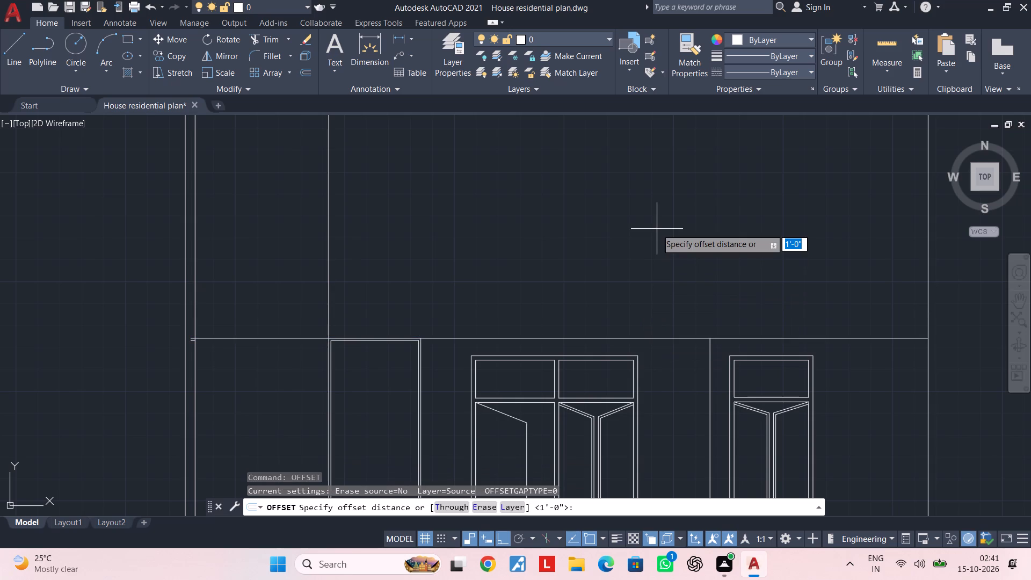
pyautogui.write("2'")
pyautogui.press('Return')
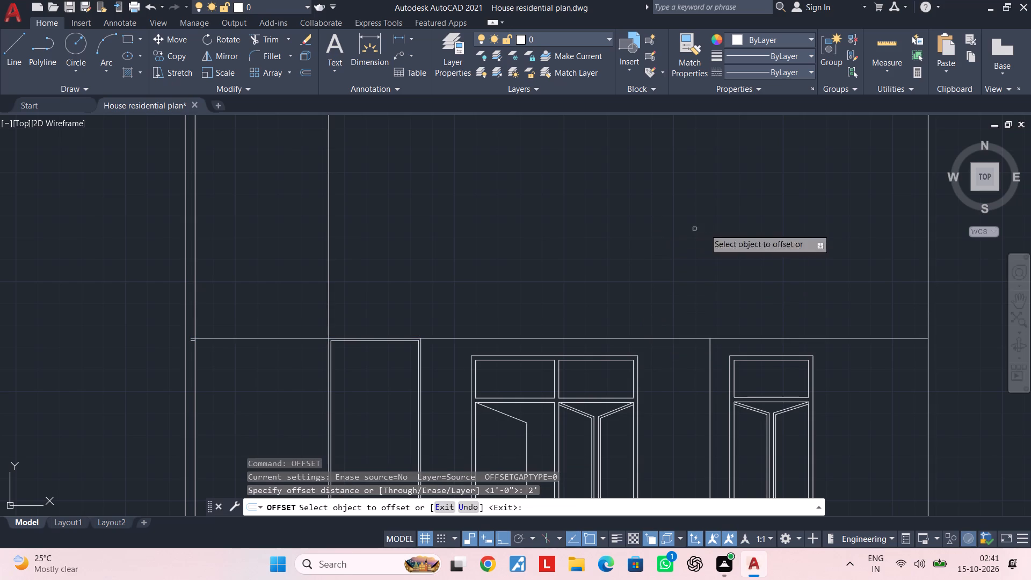
pyautogui.click(654, 338)
pyautogui.click(657, 244)
pyautogui.press('Escape')
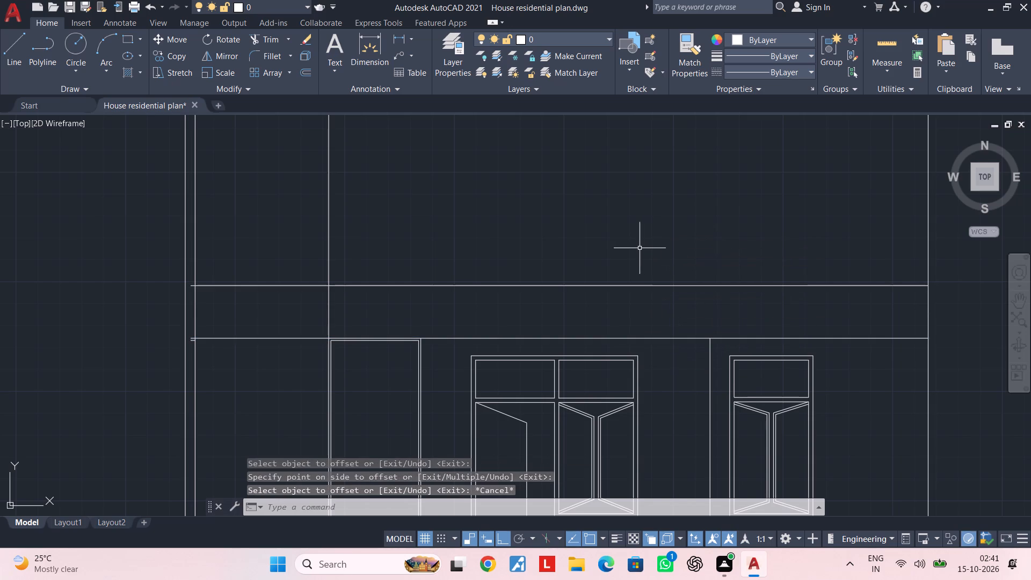
pyautogui.press('Escape')
pyautogui.press('Escape')
pyautogui.press('Escape')
# Trim the vertical wall line between the upper floor's top line and its 2' offset line.
pyautogui.moveTo(513, 260); pyautogui.dragTo(616, 254, button='middle')
pyautogui.press('Escape')
pyautogui.press('t')
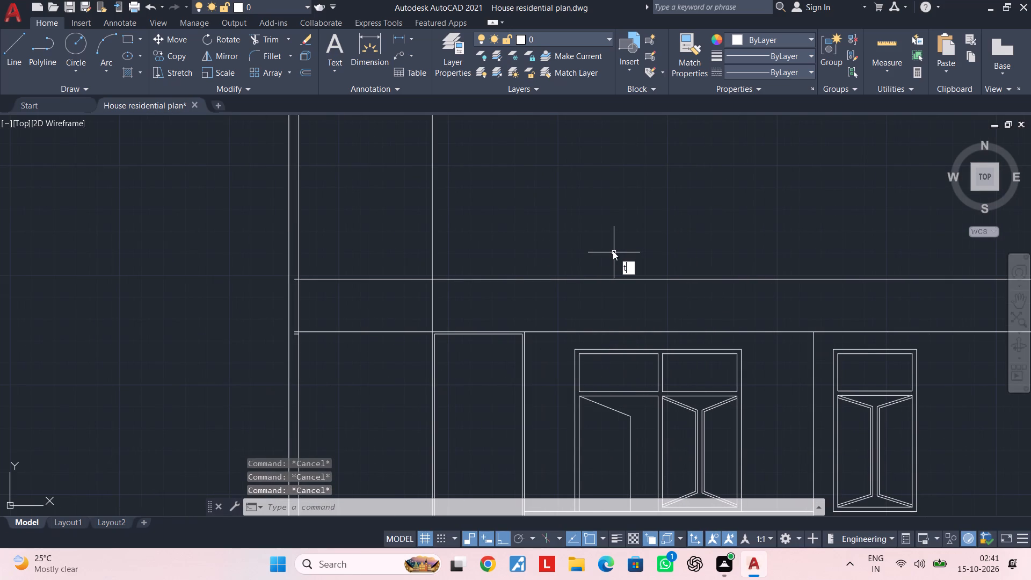
pyautogui.press('r')
pyautogui.press('space')
pyautogui.scroll(1, 482, 302)
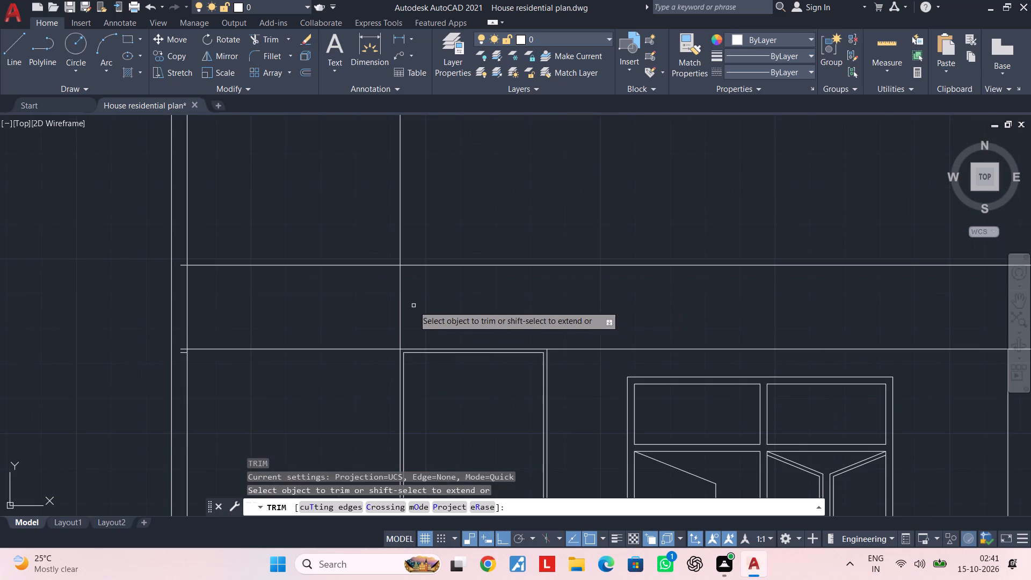
pyautogui.moveTo(445, 309); pyautogui.dragTo(429, 309)
pyautogui.click(344, 309)
pyautogui.click(486, 307)
pyautogui.moveTo(393, 315); pyautogui.dragTo(641, 285, button='middle')
pyautogui.press('Escape')
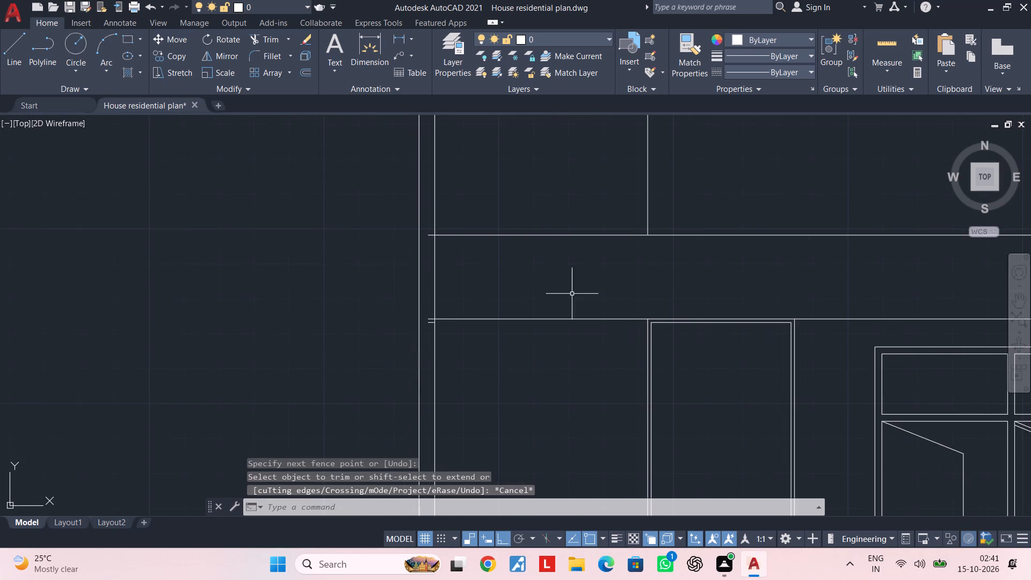
# Trim the horizontal line ends projecting past the inner left wall line at the upper floor's top band.
pyautogui.moveTo(551, 286); pyautogui.dragTo(594, 281, button='middle')
pyautogui.press('Escape')
pyautogui.press('Escape')
pyautogui.press('space')
pyautogui.scroll(2, 482, 230)
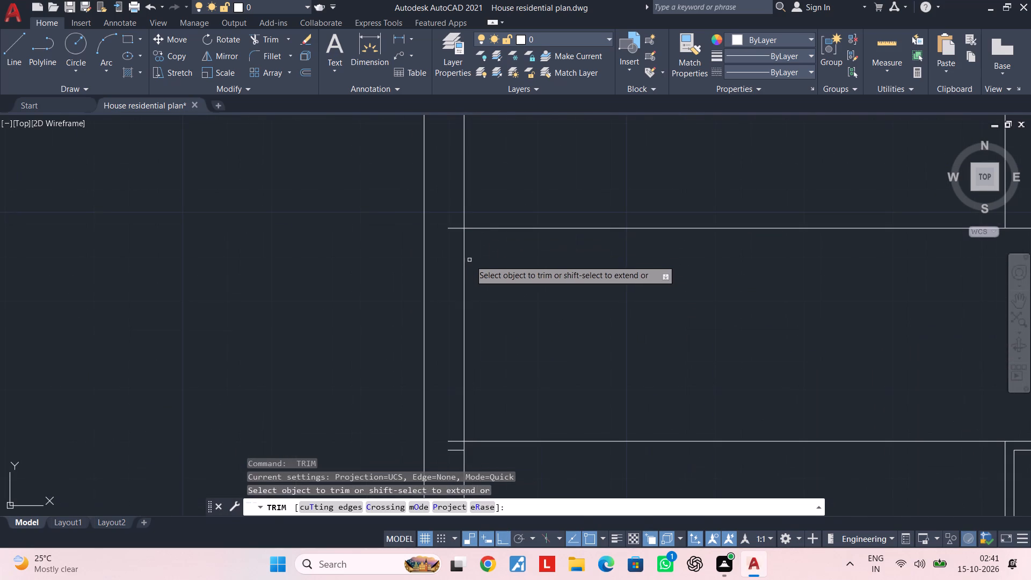
pyautogui.click(454, 206)
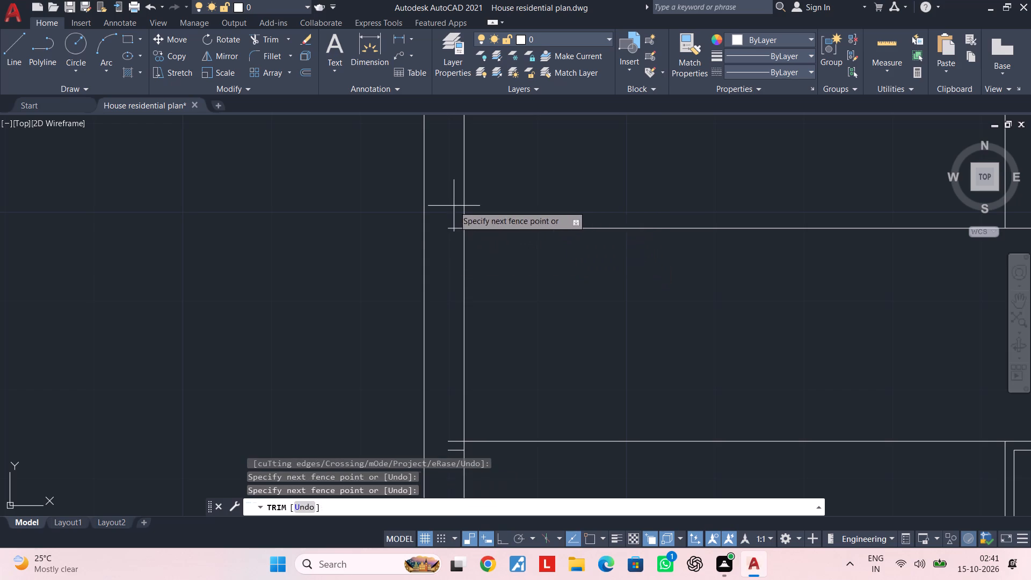
pyautogui.moveTo(454, 431); pyautogui.dragTo(456, 315, button='middle')
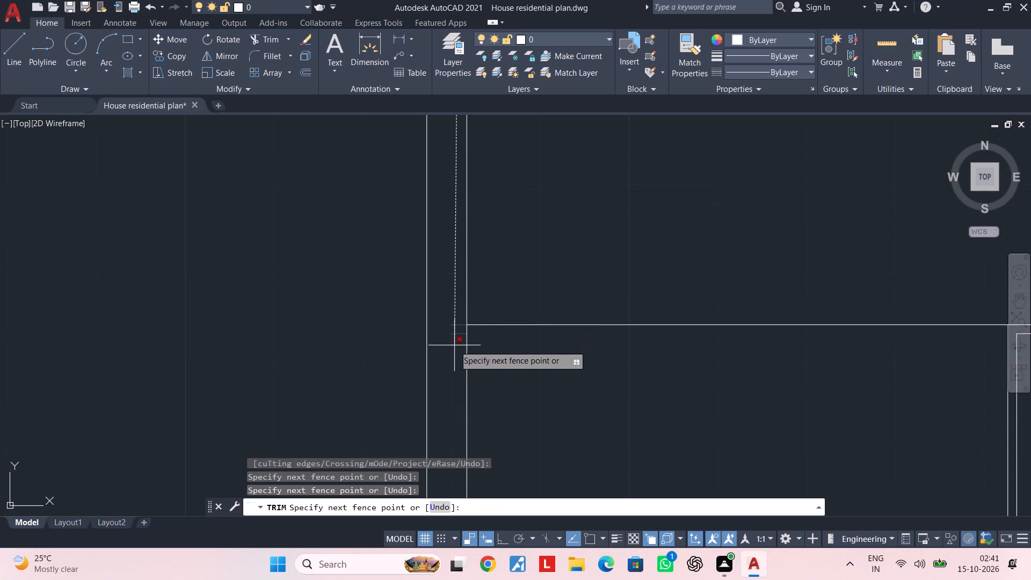
pyautogui.click(454, 345)
pyautogui.press('Escape')
pyautogui.scroll(-4, 520, 340)
pyautogui.moveTo(566, 339); pyautogui.dragTo(548, 245, button='middle')
pyautogui.press('Escape')
pyautogui.moveTo(553, 283); pyautogui.dragTo(548, 252, button='middle')
pyautogui.press('Escape')
pyautogui.press('Escape')
pyautogui.press('Escape')
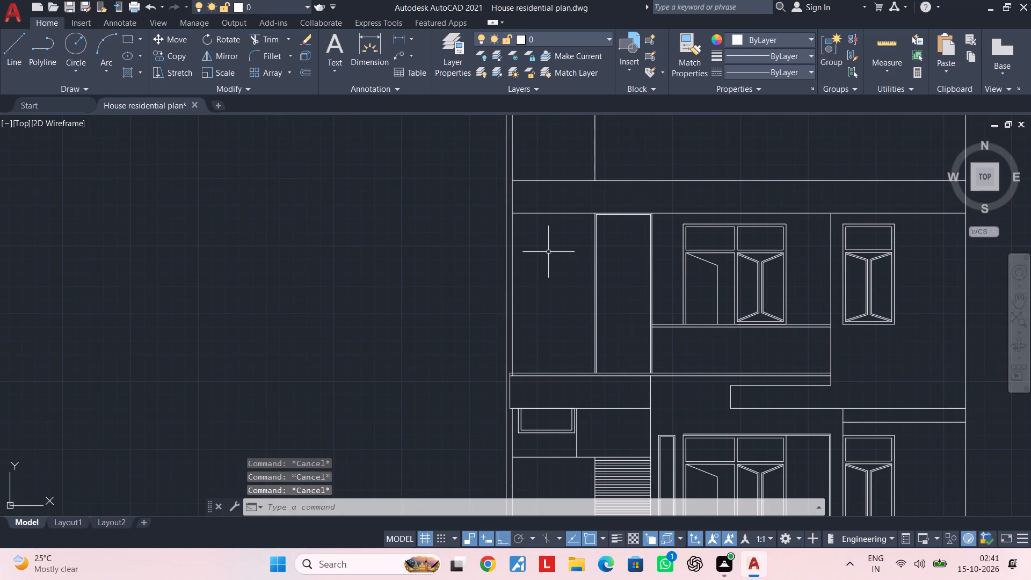
pyautogui.press('Escape')
pyautogui.press('Escape')
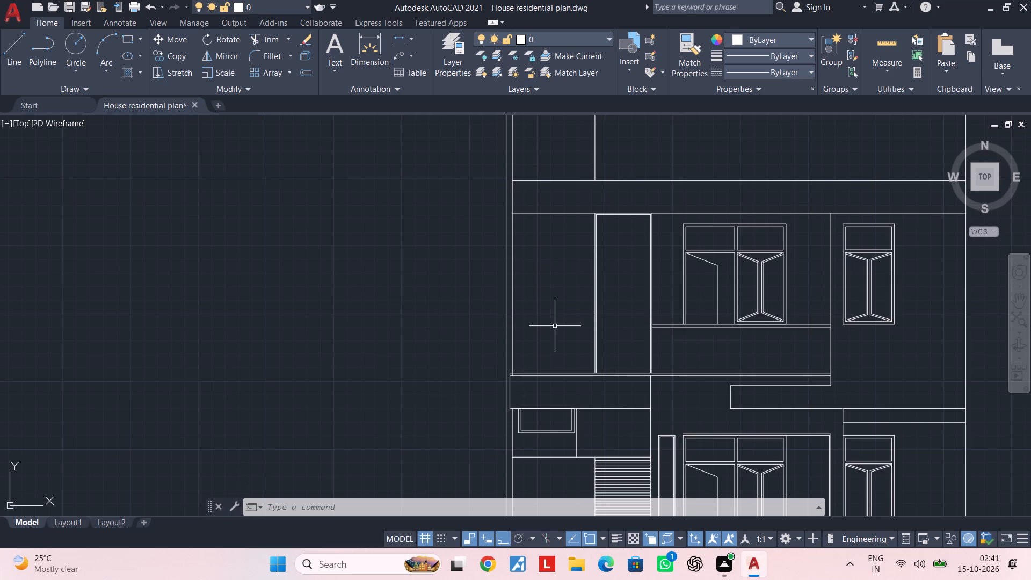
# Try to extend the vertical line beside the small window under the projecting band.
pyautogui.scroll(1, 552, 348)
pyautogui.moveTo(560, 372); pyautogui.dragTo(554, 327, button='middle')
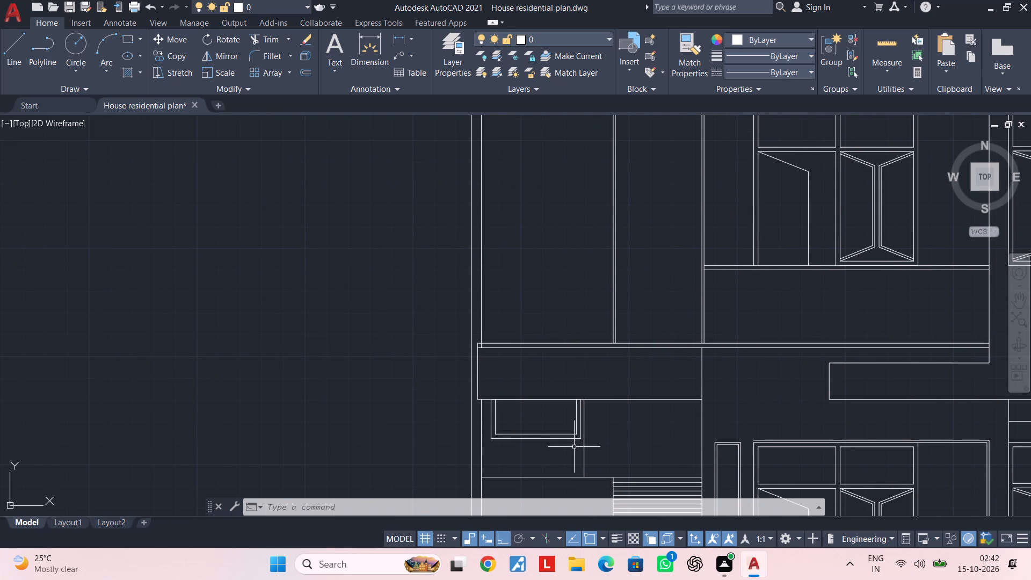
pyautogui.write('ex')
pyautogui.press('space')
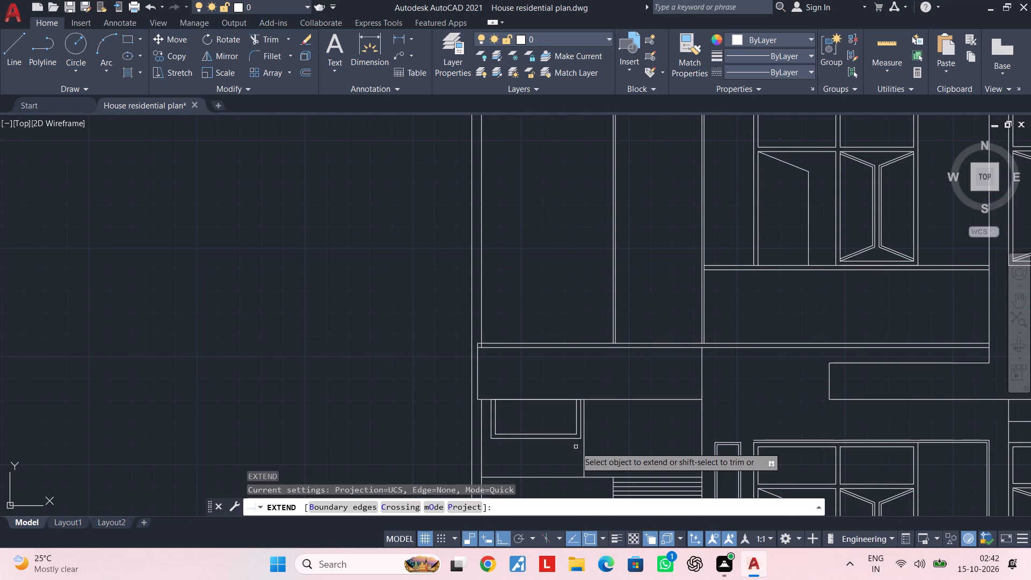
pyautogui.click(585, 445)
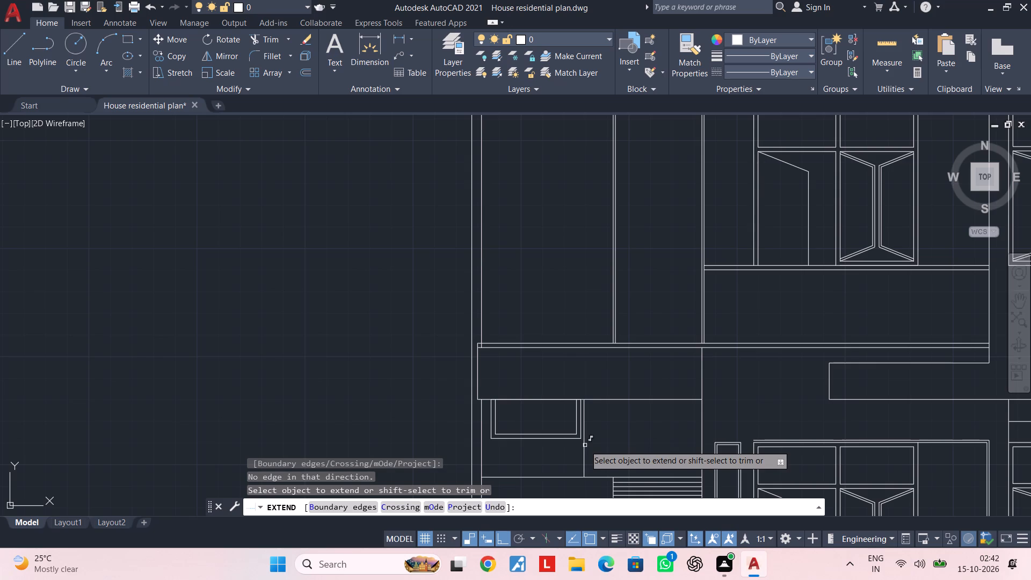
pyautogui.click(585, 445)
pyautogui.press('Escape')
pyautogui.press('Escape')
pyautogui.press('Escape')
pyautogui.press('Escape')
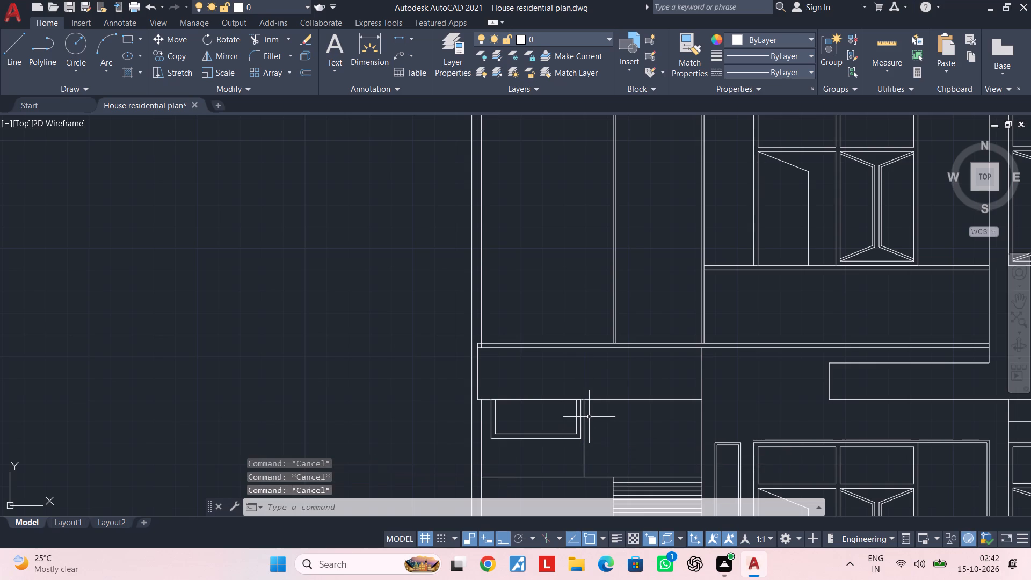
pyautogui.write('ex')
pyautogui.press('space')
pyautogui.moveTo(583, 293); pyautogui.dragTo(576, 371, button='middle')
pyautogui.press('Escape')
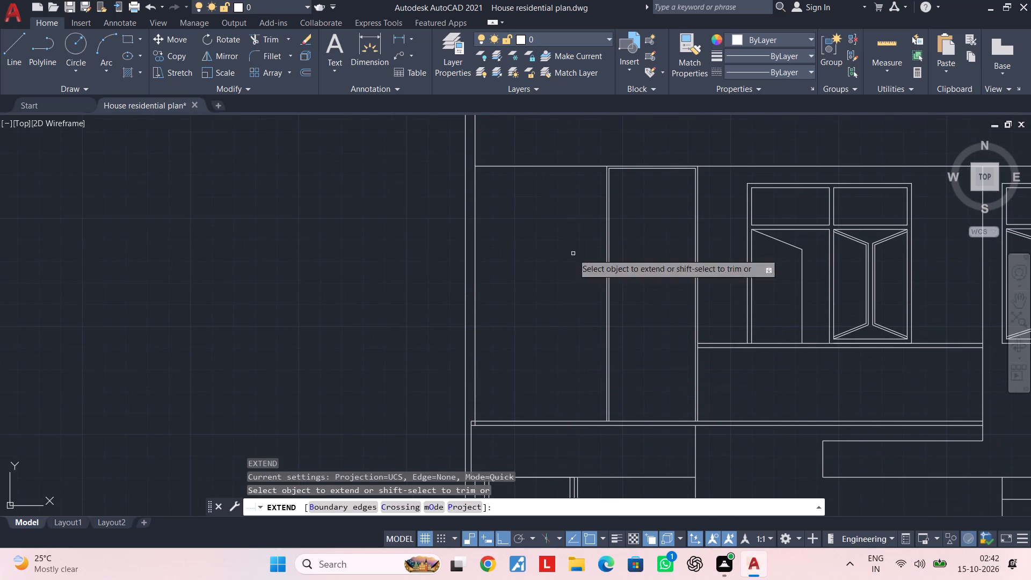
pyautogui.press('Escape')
# Extend the vertical line beside the small window and the window's inner right frame line up to the upper floor's top line.
pyautogui.click(555, 168)
pyautogui.click(555, 165)
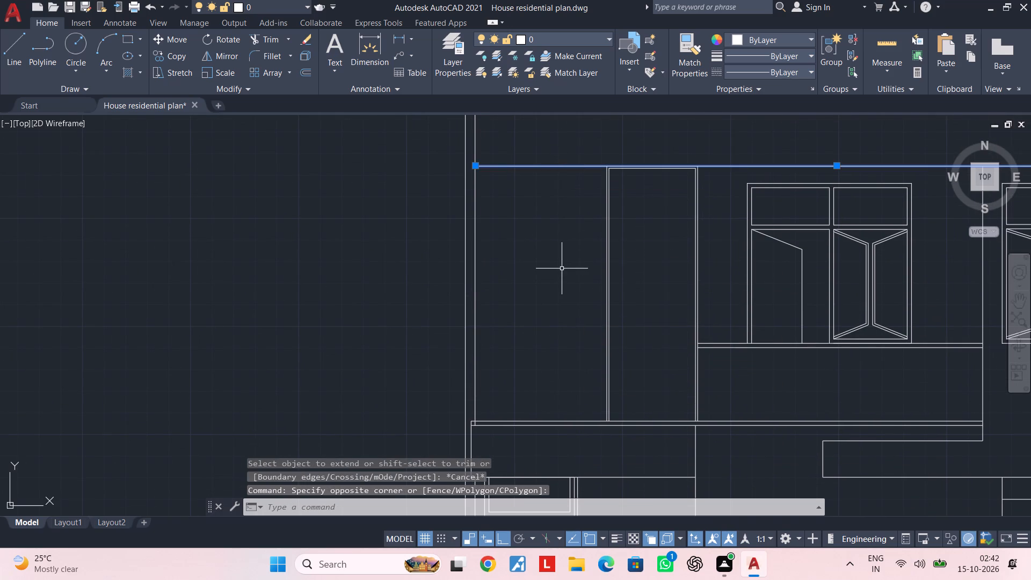
pyautogui.write('ex')
pyautogui.press('space')
pyautogui.scroll(-1, 593, 338)
pyautogui.moveTo(593, 322); pyautogui.dragTo(585, 223, button='middle')
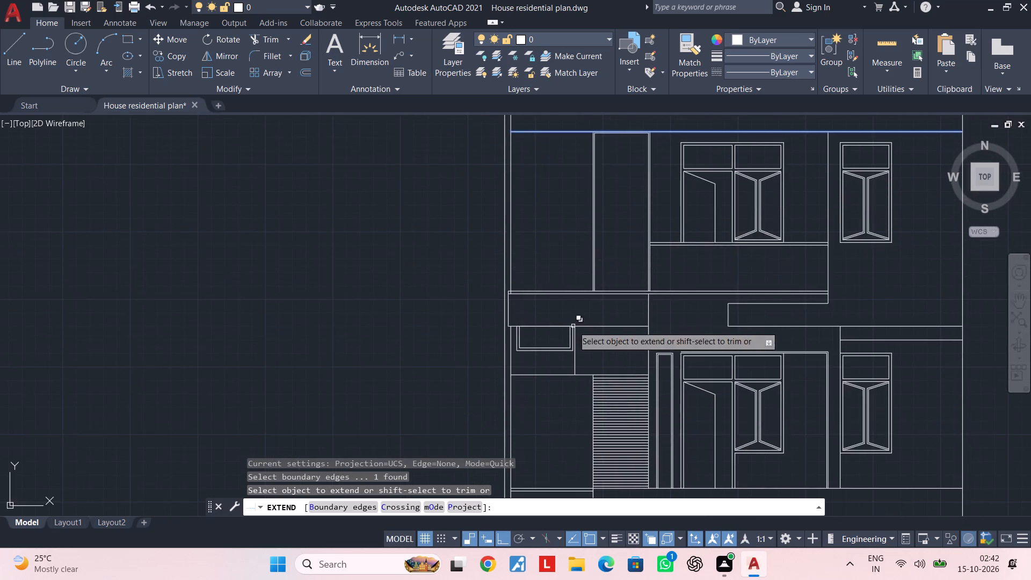
pyautogui.scroll(2, 573, 326)
pyautogui.click(583, 364)
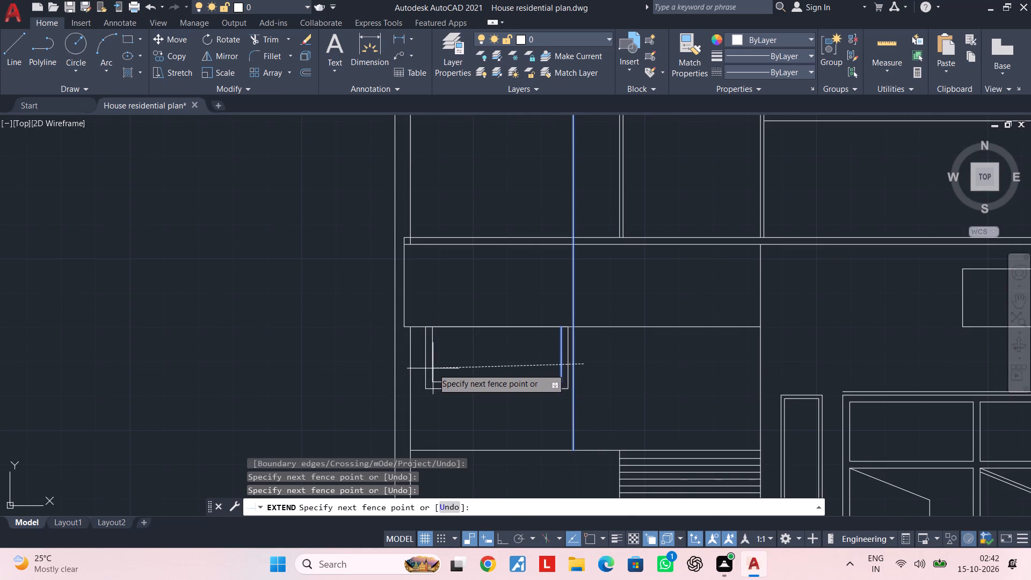
pyautogui.scroll(-1, 429, 367)
pyautogui.scroll(2, 434, 366)
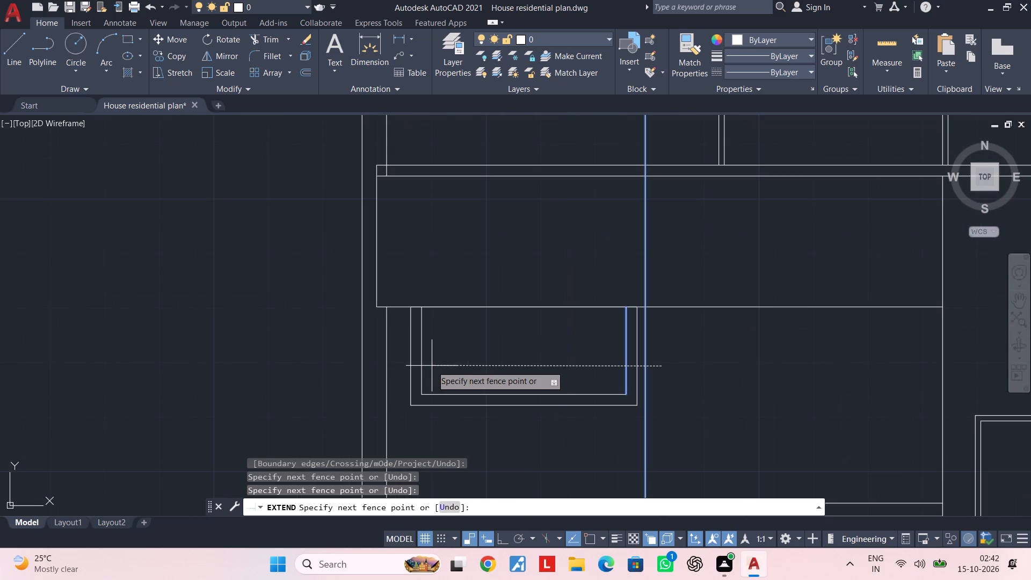
pyautogui.click(489, 365)
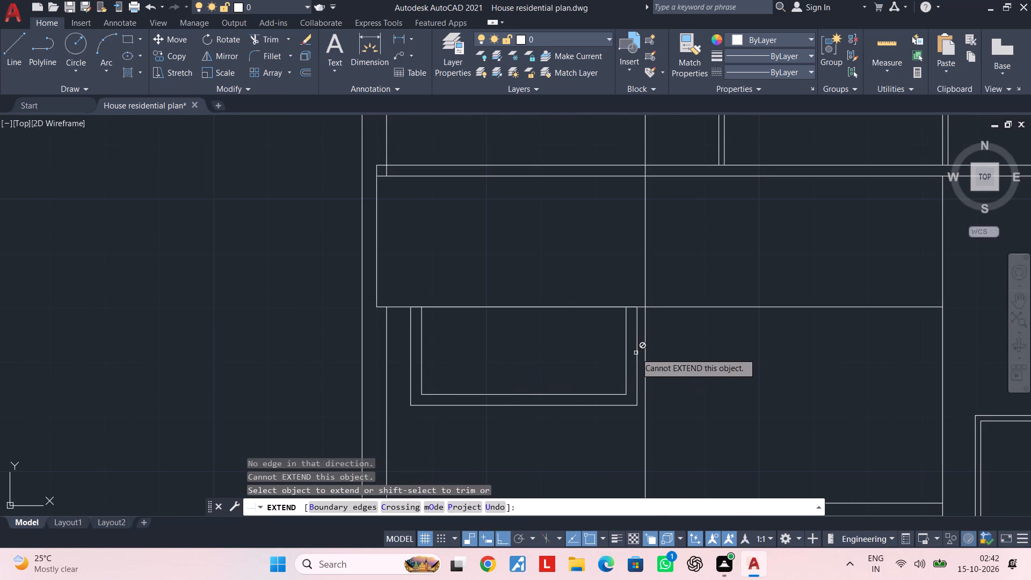
pyautogui.scroll(-3, 636, 353)
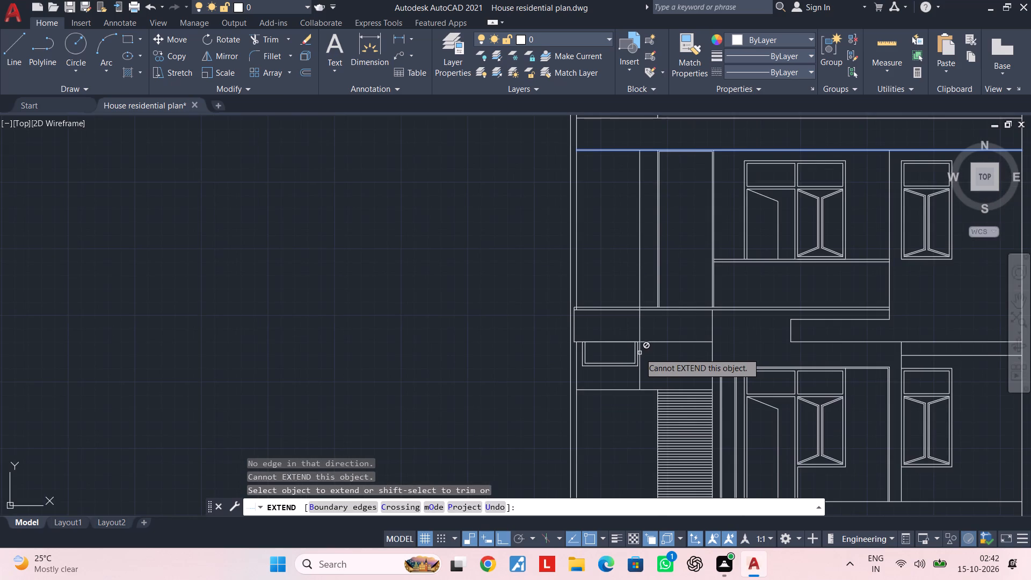
pyautogui.click(637, 351)
pyautogui.scroll(2, 637, 351)
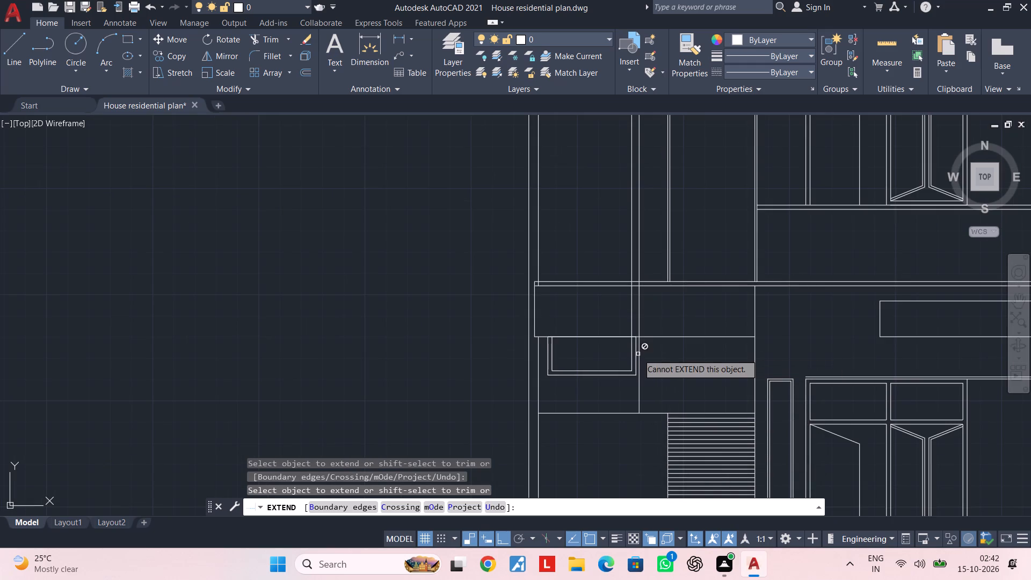
pyautogui.scroll(4, 637, 347)
pyautogui.scroll(-5, 635, 349)
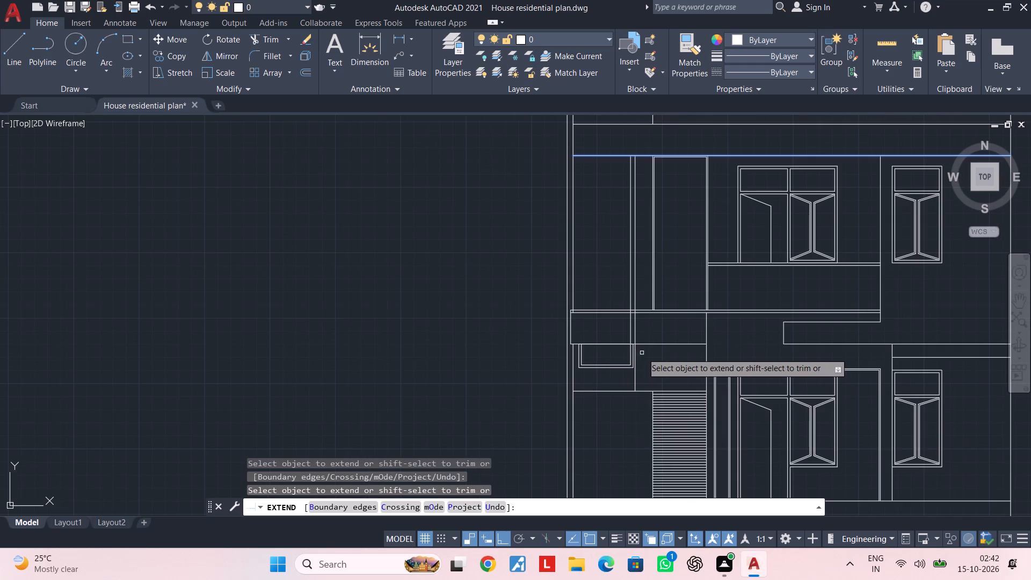
# Extend the small window's inner left frame line up to the upper floor's top line.
pyautogui.click(644, 353)
pyautogui.scroll(-1, 584, 359)
pyautogui.scroll(3, 585, 359)
pyautogui.click(564, 354)
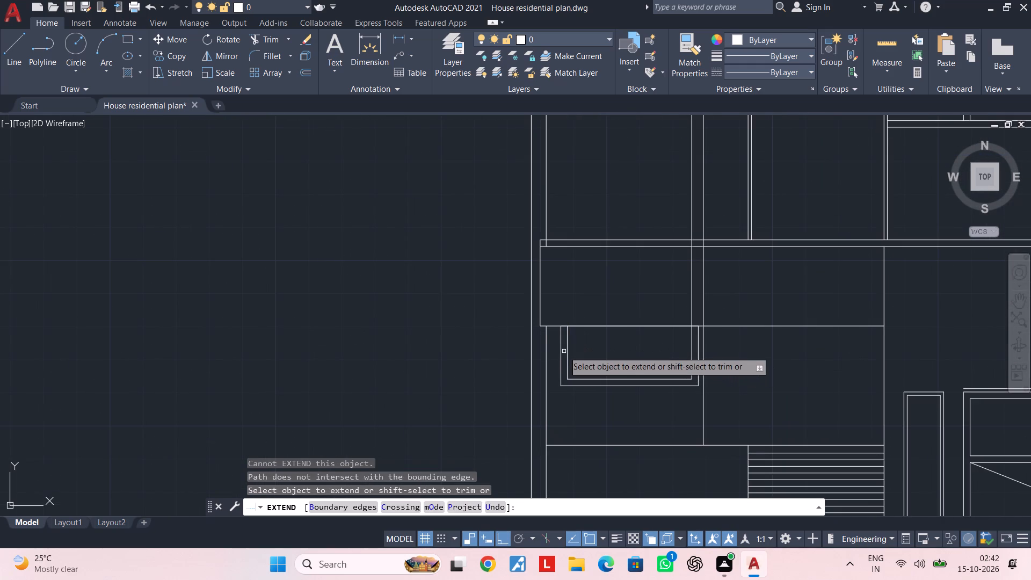
pyautogui.scroll(-2, 563, 351)
pyautogui.click(563, 351)
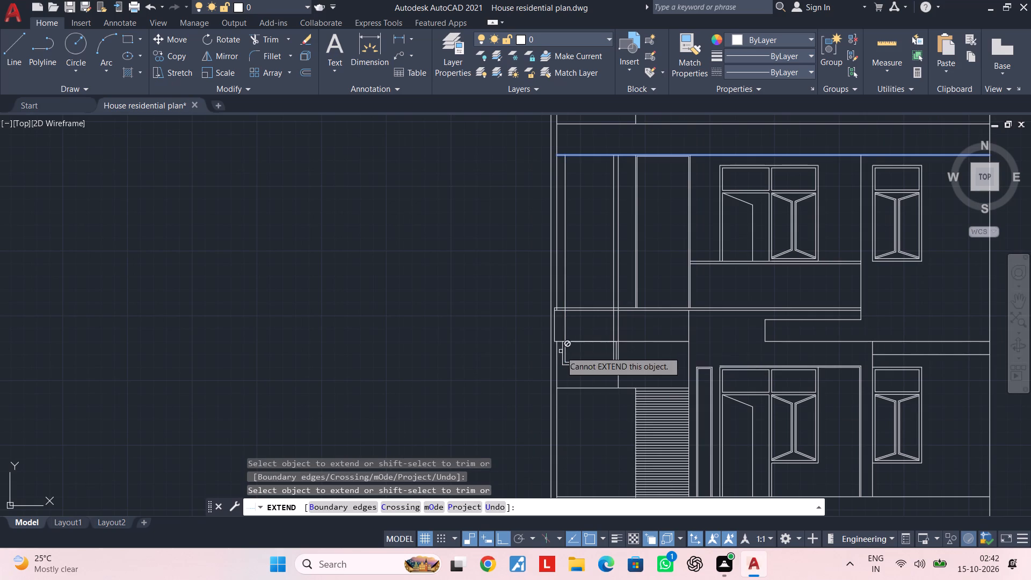
pyautogui.scroll(3, 564, 349)
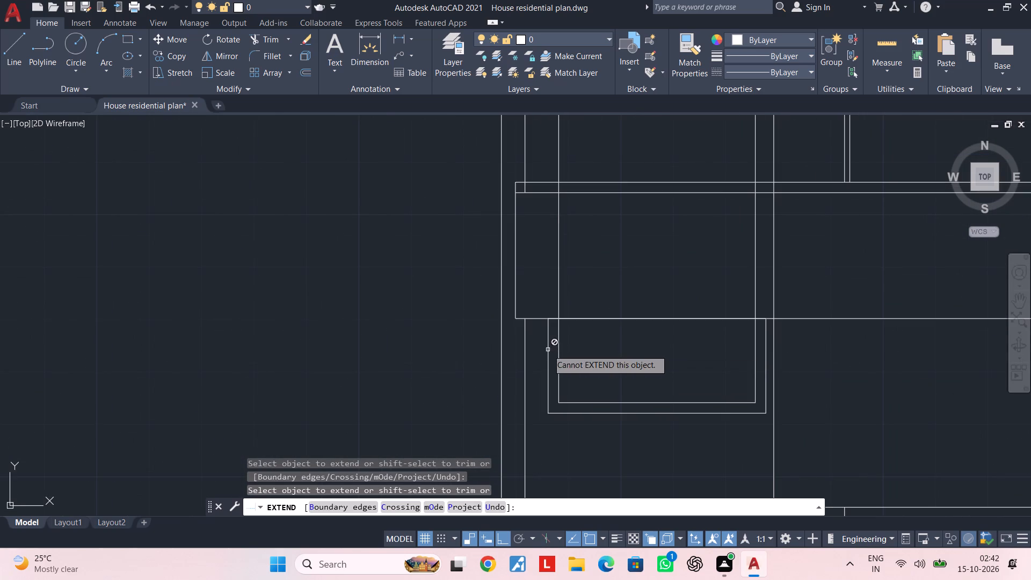
pyautogui.click(548, 350)
pyautogui.scroll(-4, 595, 347)
pyautogui.moveTo(627, 350); pyautogui.dragTo(626, 369, button='middle')
pyautogui.scroll(3, 636, 346)
pyautogui.moveTo(637, 366); pyautogui.dragTo(642, 352, button='middle')
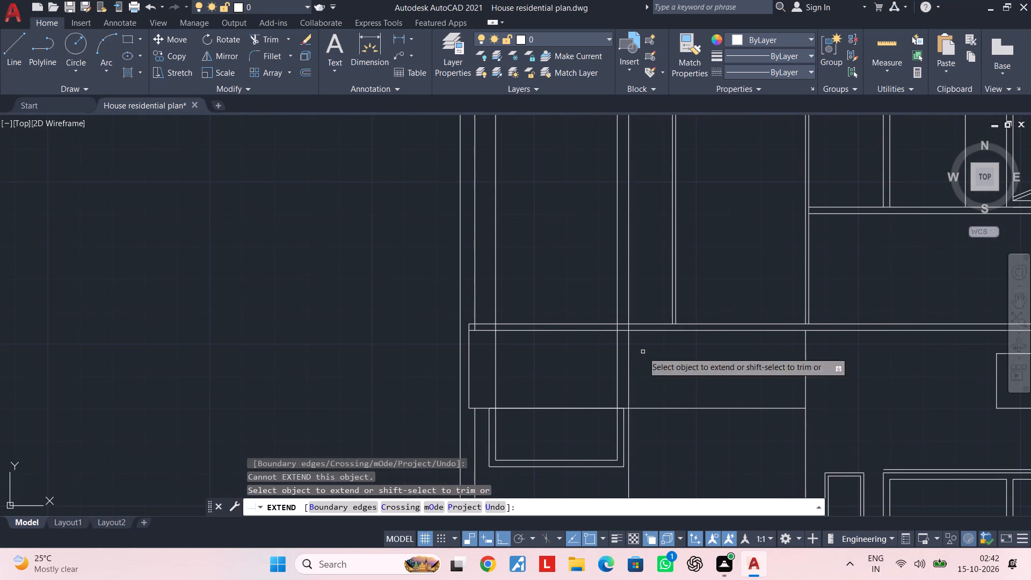
pyautogui.press('Escape')
pyautogui.press('Escape')
pyautogui.press('Escape')
pyautogui.press('Escape')
# Trim the small window's two inner frame lines where they cross the face of the projecting band.
pyautogui.press('t')
pyautogui.press('r')
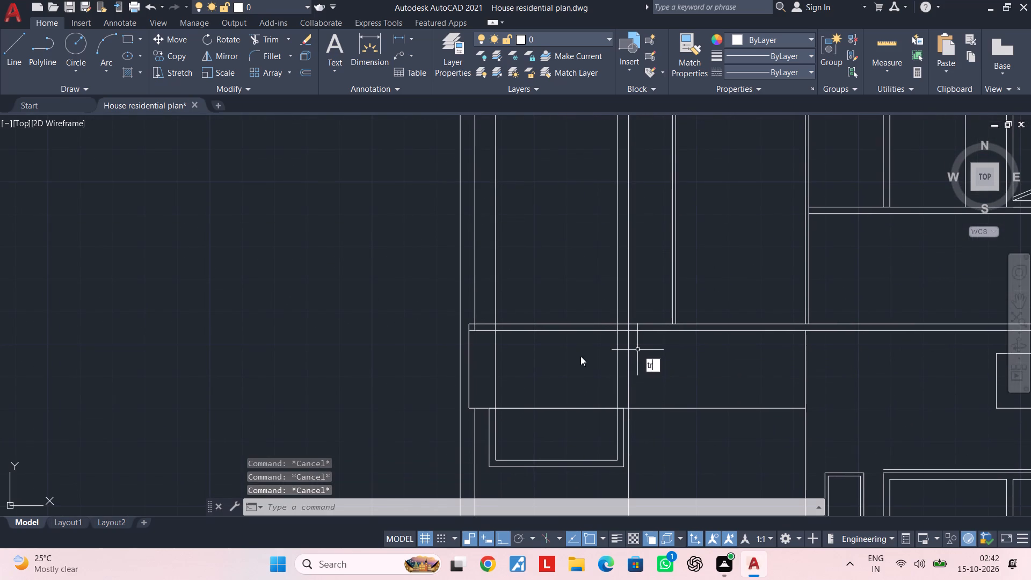
pyautogui.press('space')
pyautogui.click(496, 373)
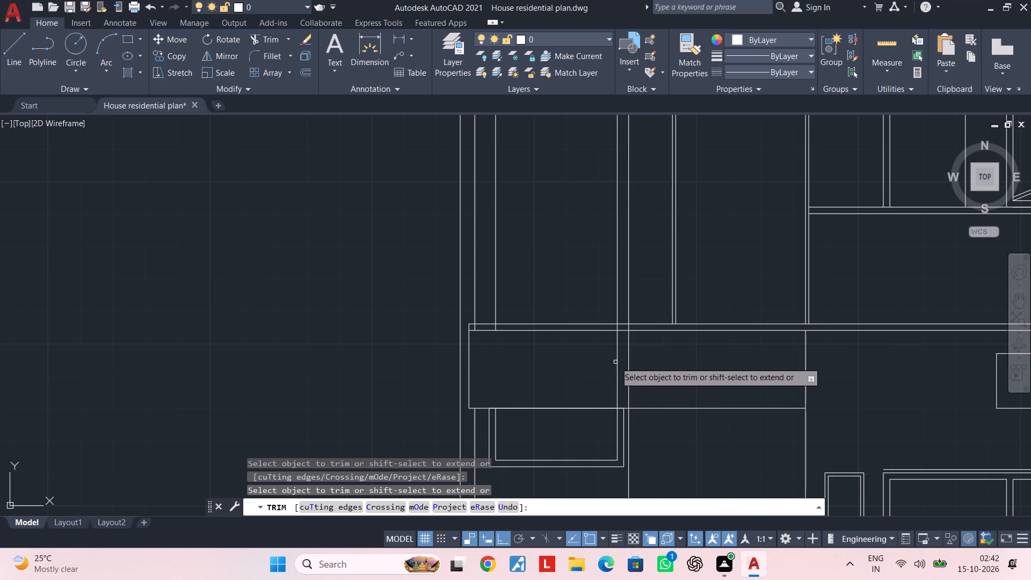
pyautogui.doubleClick(619, 362)
# Trim the four vertical line stubs between the projecting band's double top lines, including the inner left wall line.
pyautogui.moveTo(593, 311); pyautogui.dragTo(595, 382, button='middle')
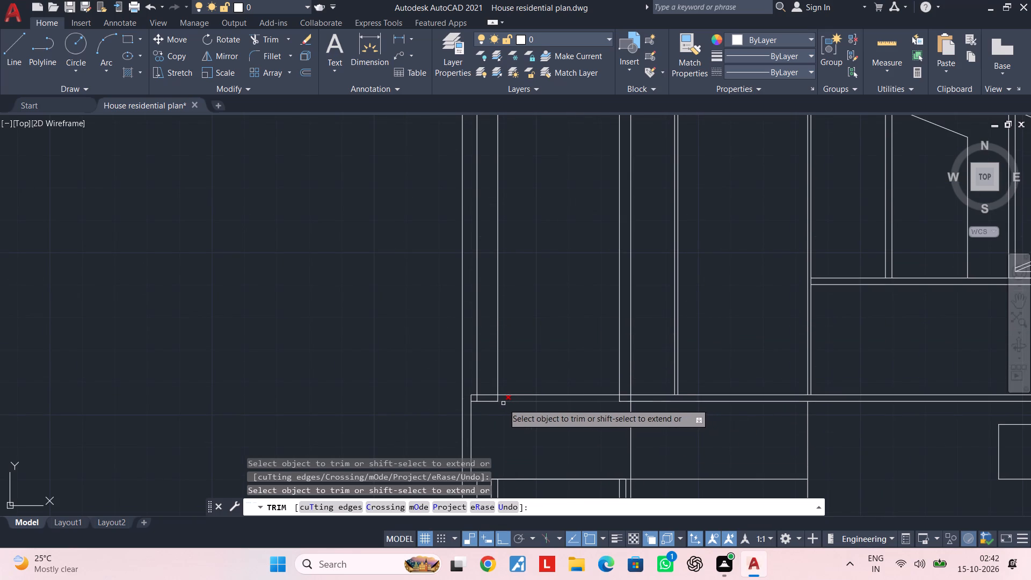
pyautogui.scroll(3, 502, 404)
pyautogui.click(471, 379)
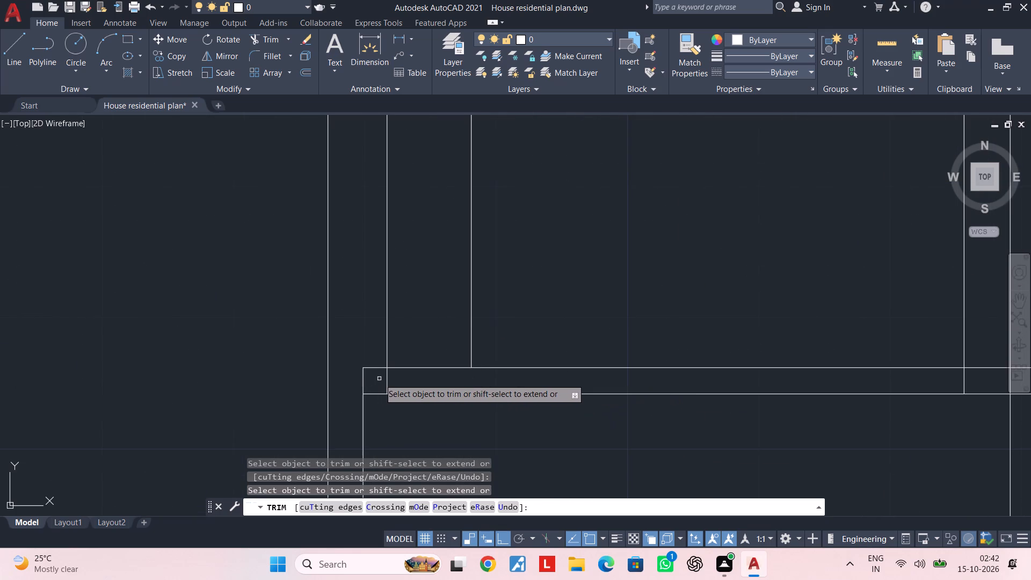
pyautogui.click(386, 378)
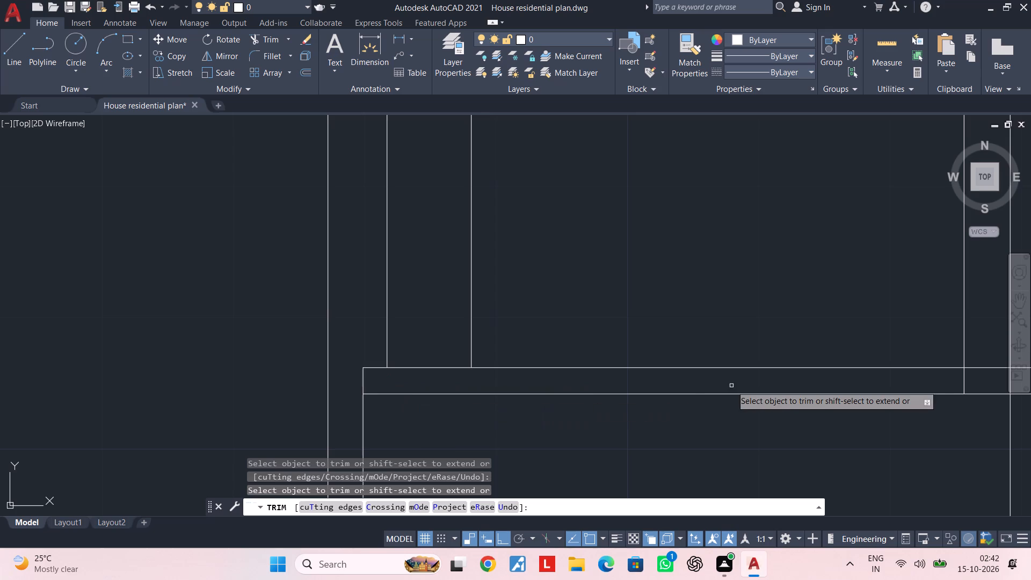
pyautogui.moveTo(734, 385); pyautogui.dragTo(464, 388, button='middle')
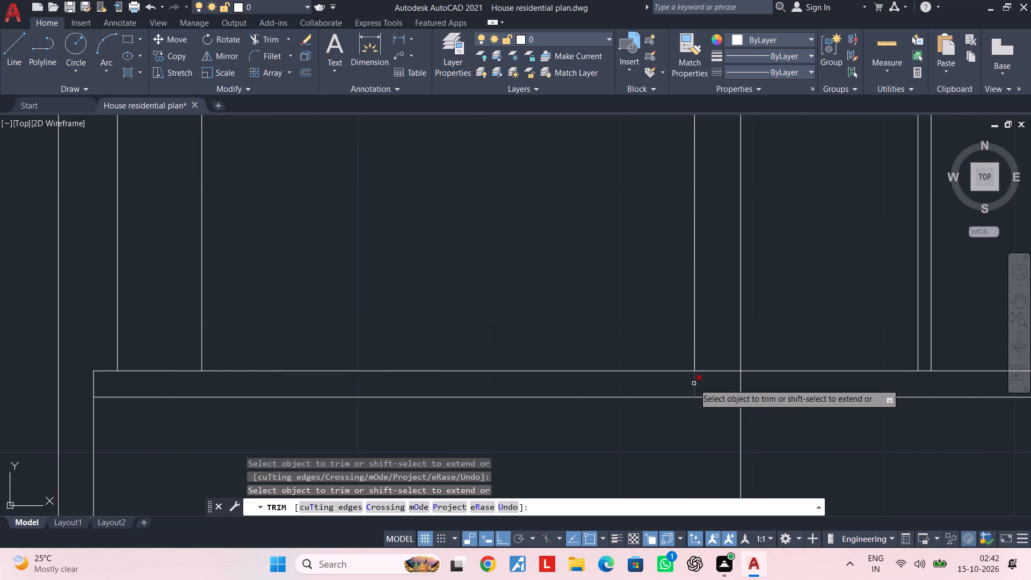
pyautogui.click(694, 383)
pyautogui.click(746, 383)
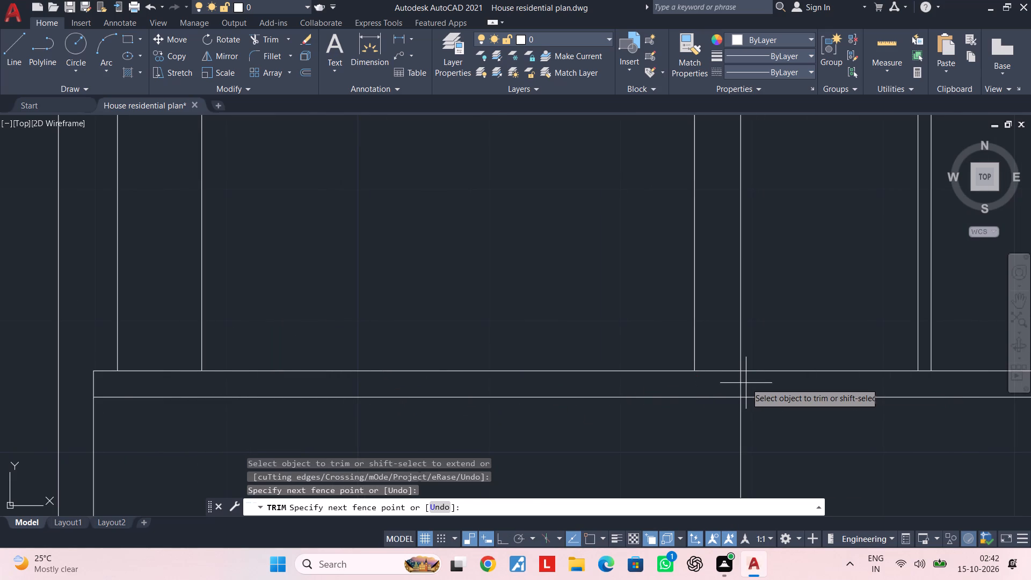
pyautogui.click(728, 383)
pyautogui.press('Escape')
pyautogui.scroll(-4, 761, 381)
pyautogui.moveTo(774, 383); pyautogui.dragTo(743, 294, button='middle')
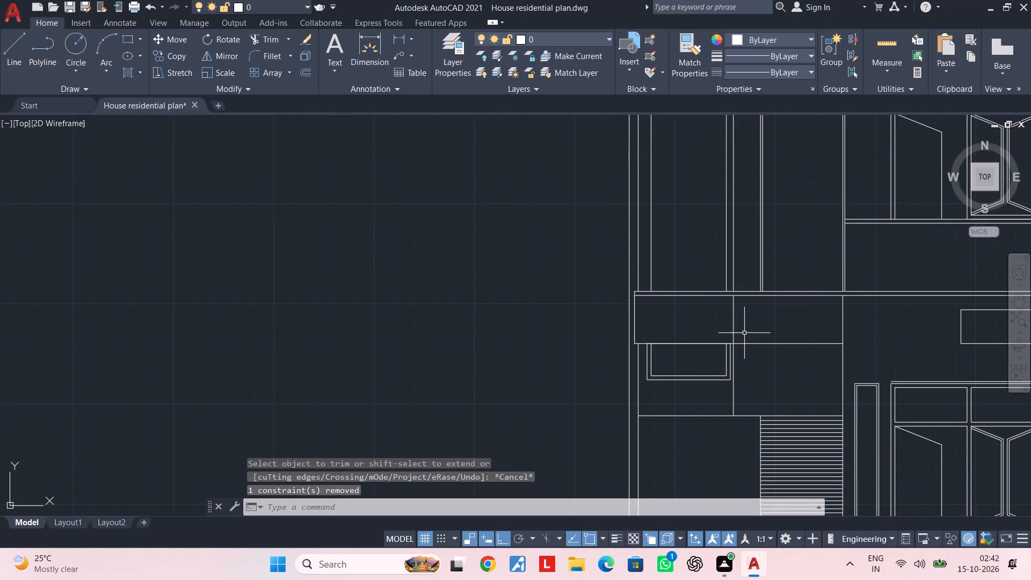
# Trim the vertical wall line beside the small window where it crosses the face of the projecting band.
pyautogui.press('space')
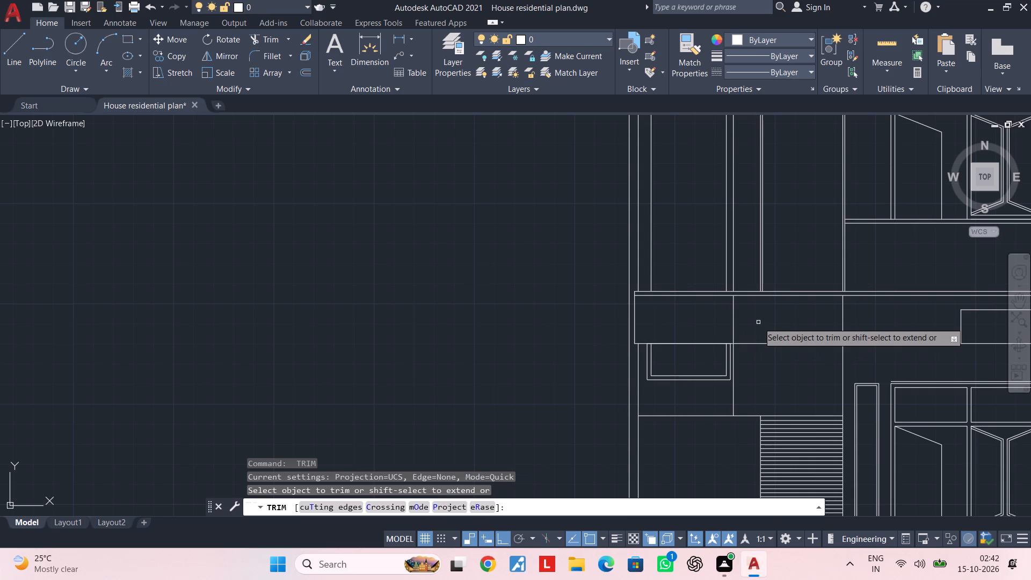
pyautogui.click(758, 322)
pyautogui.click(681, 324)
pyautogui.press('Escape')
pyautogui.press('Escape')
pyautogui.press('Escape')
pyautogui.press('Escape')
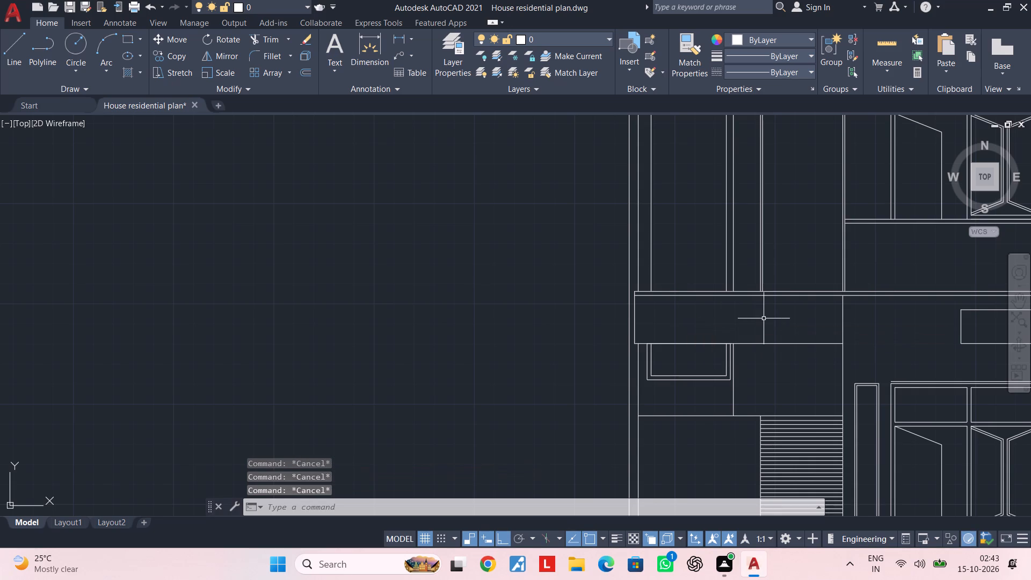
# Examine the front elevation's upper floor openings and top band against the third plan above.
pyautogui.moveTo(764, 318); pyautogui.dragTo(739, 390, button='middle')
pyautogui.moveTo(743, 337); pyautogui.dragTo(721, 415, button='middle')
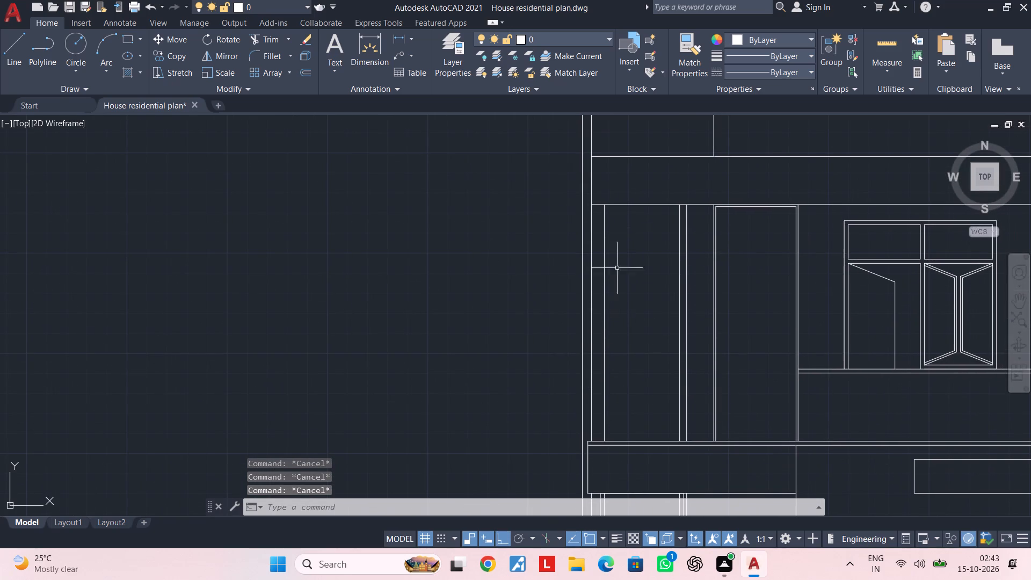
pyautogui.scroll(1, 618, 255)
pyautogui.scroll(-1, 620, 265)
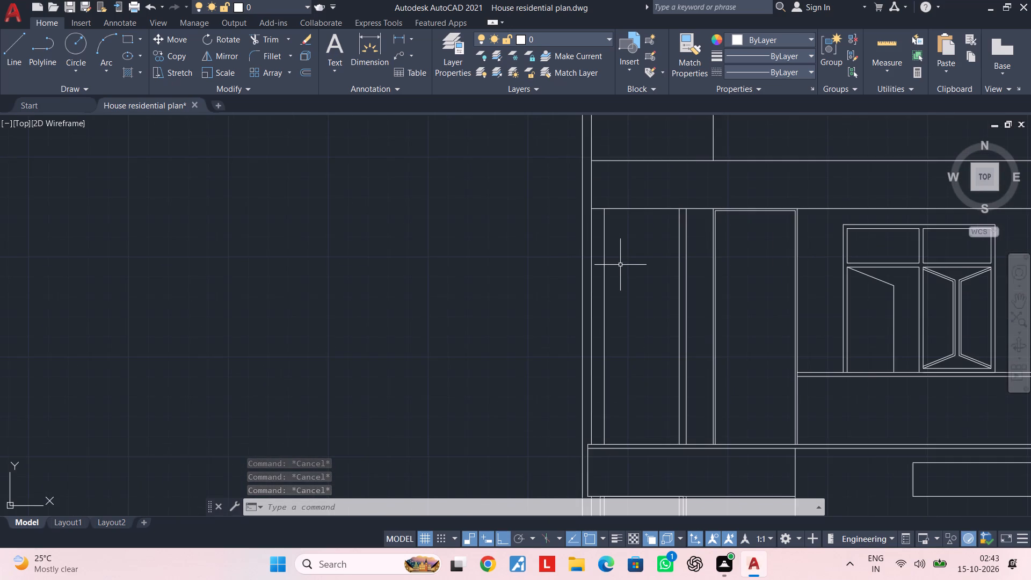
pyautogui.moveTo(620, 265); pyautogui.dragTo(576, 265, button='middle')
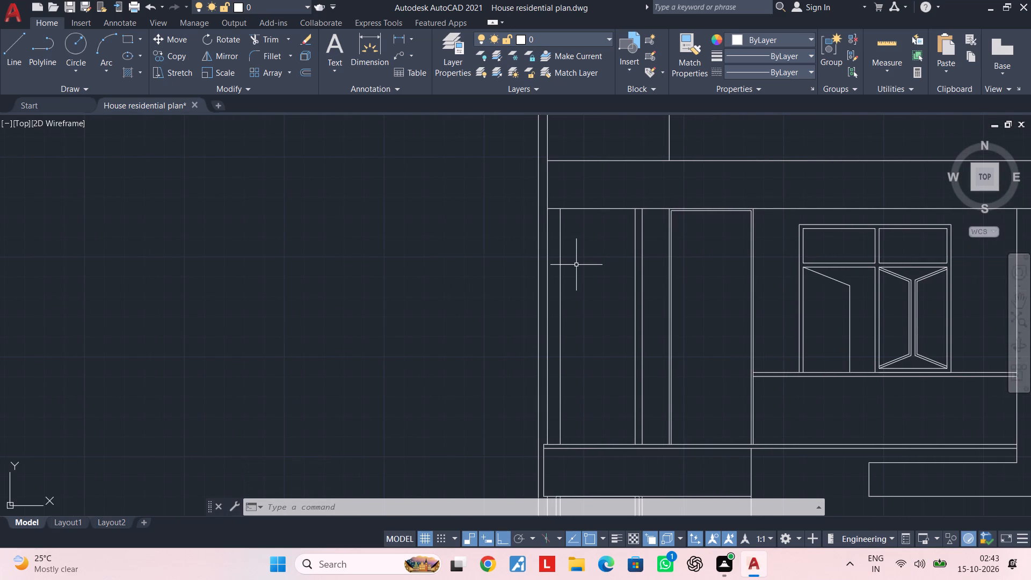
pyautogui.moveTo(611, 257); pyautogui.dragTo(631, 344, button='middle')
pyautogui.scroll(-1, 630, 331)
pyautogui.moveTo(630, 331); pyautogui.dragTo(621, 416, button='middle')
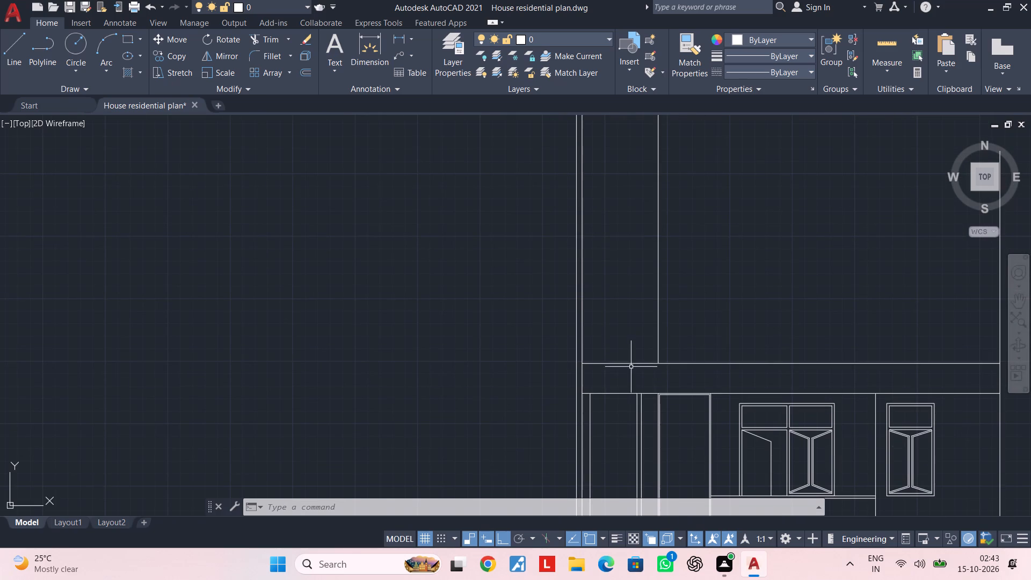
pyautogui.press('Escape')
pyautogui.press('Escape')
pyautogui.press('Escape')
pyautogui.moveTo(764, 338); pyautogui.dragTo(547, 370, button='middle')
pyautogui.scroll(-1, 548, 367)
pyautogui.moveTo(548, 367); pyautogui.dragTo(548, 384, button='middle')
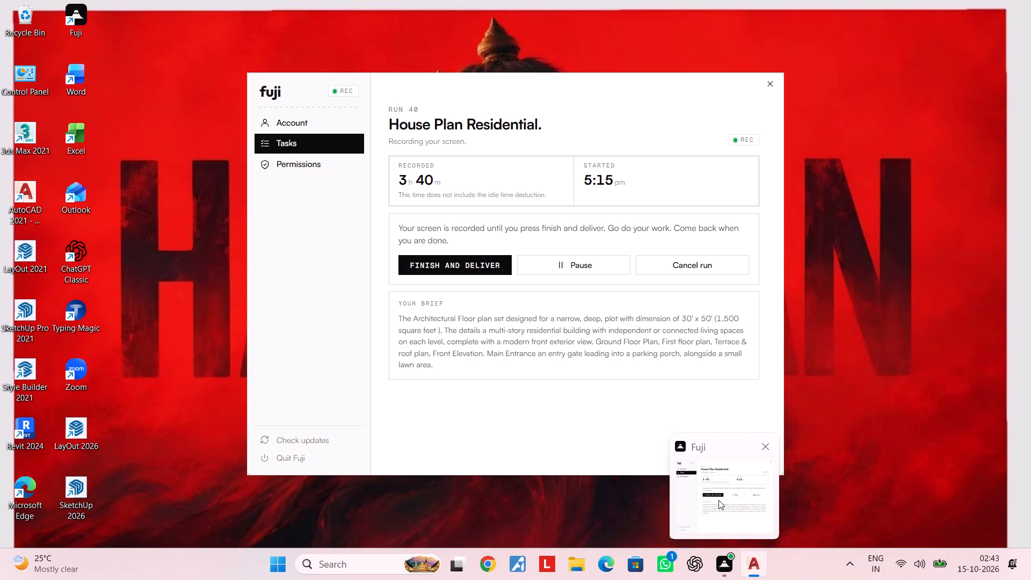
pyautogui.press('Escape')
pyautogui.press('Escape')
pyautogui.press('Escape')
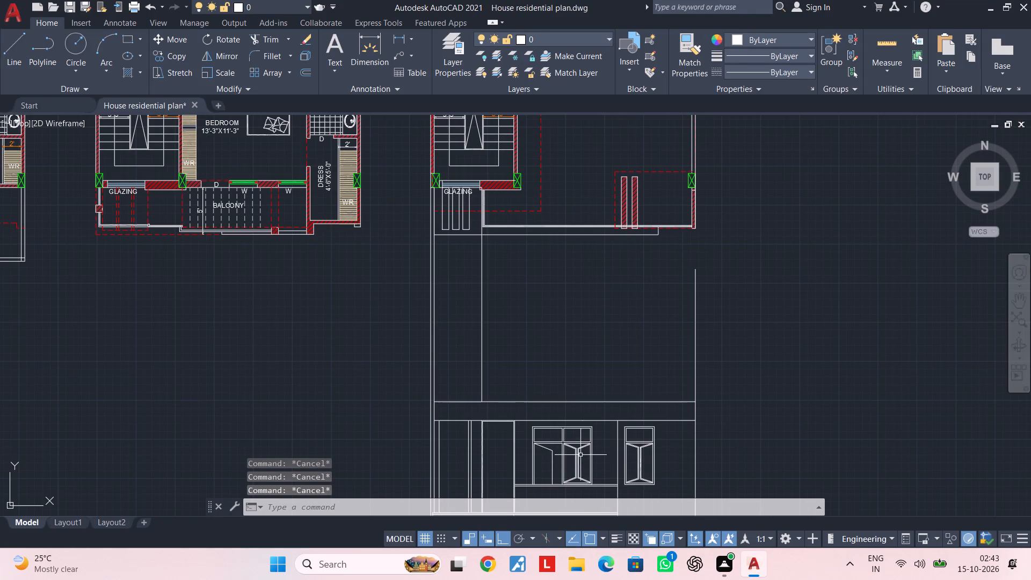
pyautogui.moveTo(521, 458); pyautogui.dragTo(636, 401, button='middle')
pyautogui.scroll(2, 618, 390)
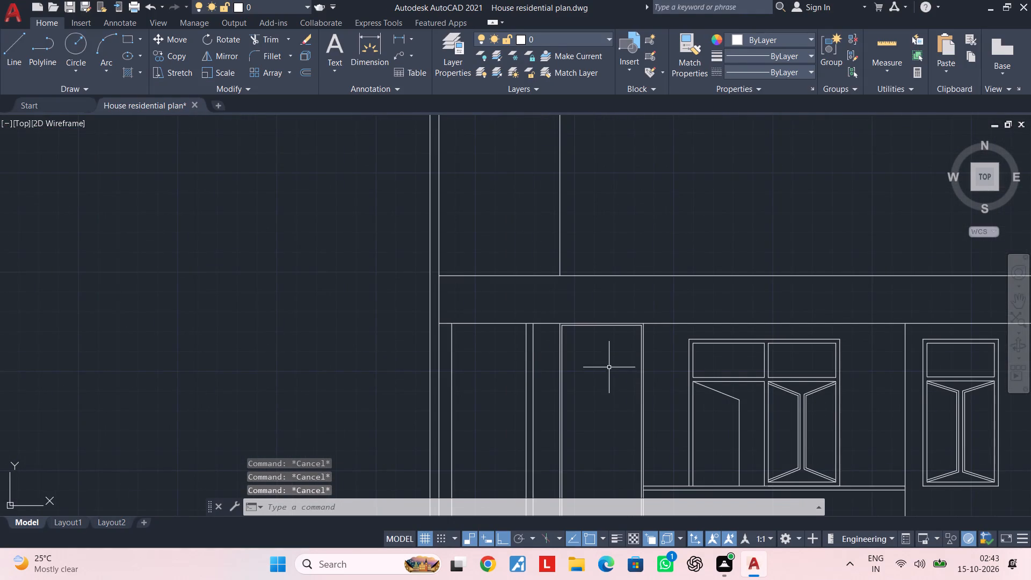
pyautogui.moveTo(554, 349); pyautogui.dragTo(549, 401, button='middle')
pyautogui.press('Escape')
pyautogui.press('Escape')
pyautogui.press('Escape')
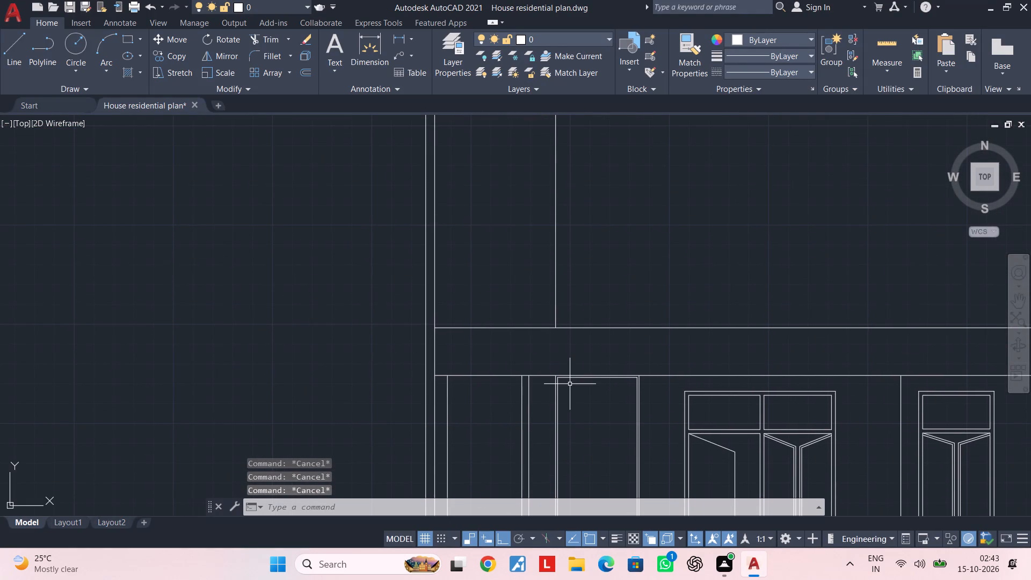
pyautogui.press('Escape')
pyautogui.press('Escape')
pyautogui.press('Escape')
pyautogui.moveTo(578, 382); pyautogui.dragTo(576, 381, button='middle')
pyautogui.moveTo(576, 381); pyautogui.dragTo(537, 249, button='middle')
pyautogui.scroll(-2, 525, 286)
pyautogui.moveTo(526, 288); pyautogui.dragTo(521, 336, button='middle')
pyautogui.scroll(-1, 531, 335)
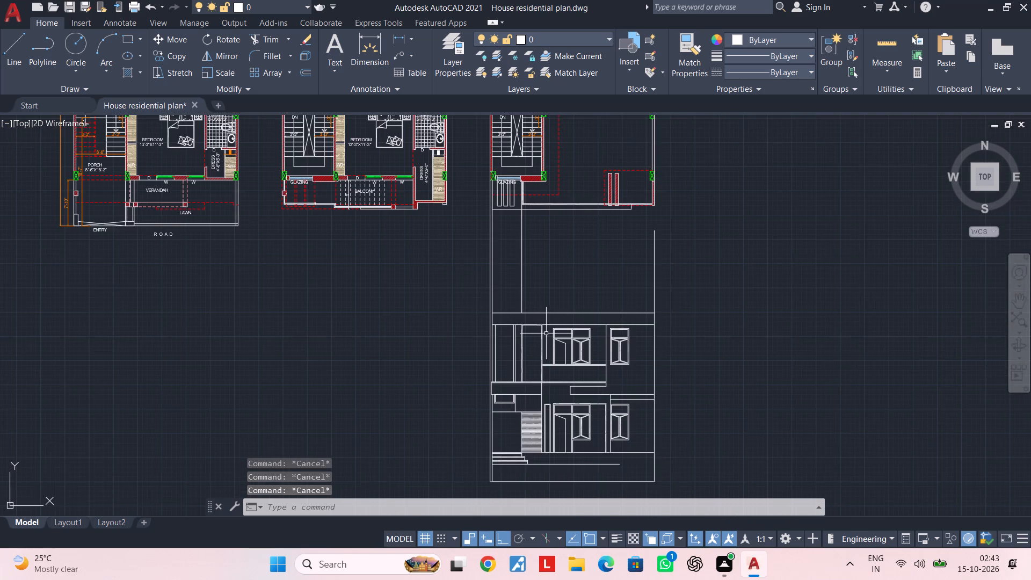
pyautogui.moveTo(547, 334); pyautogui.dragTo(543, 348, button='middle')
pyautogui.scroll(1, 549, 340)
pyautogui.moveTo(568, 313); pyautogui.dragTo(560, 330, button='middle')
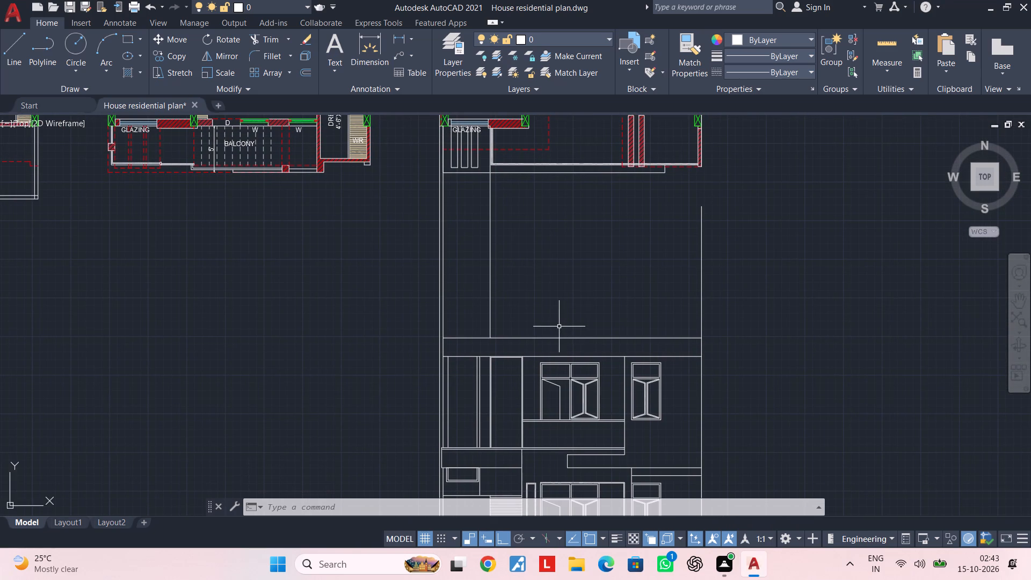
pyautogui.press('Escape')
pyautogui.press('Escape')
# Offset the top line of the upper floor's 2' band upward by 2".
pyautogui.scroll(1, 587, 335)
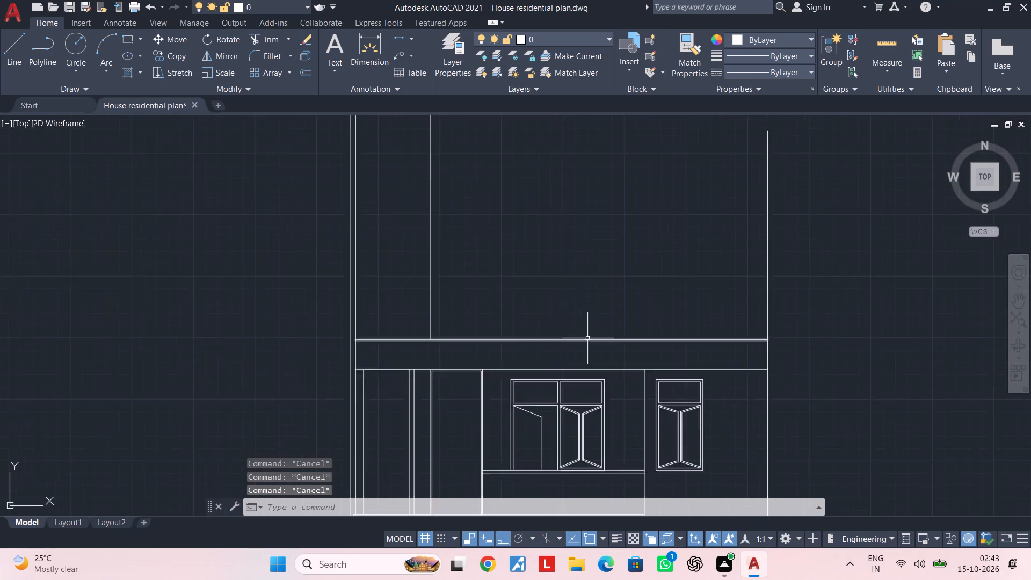
pyautogui.scroll(1, 587, 339)
pyautogui.moveTo(550, 356); pyautogui.dragTo(570, 358, button='middle')
pyautogui.press('Escape')
pyautogui.press('Escape')
pyautogui.write('of')
pyautogui.press('space')
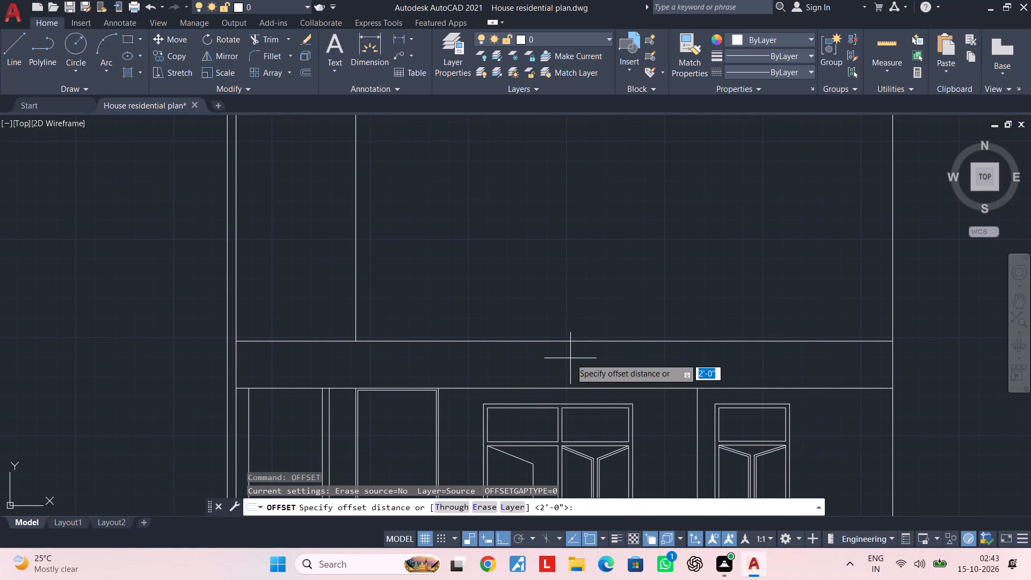
pyautogui.press('2')
pyautogui.hotkey('shift', '"')
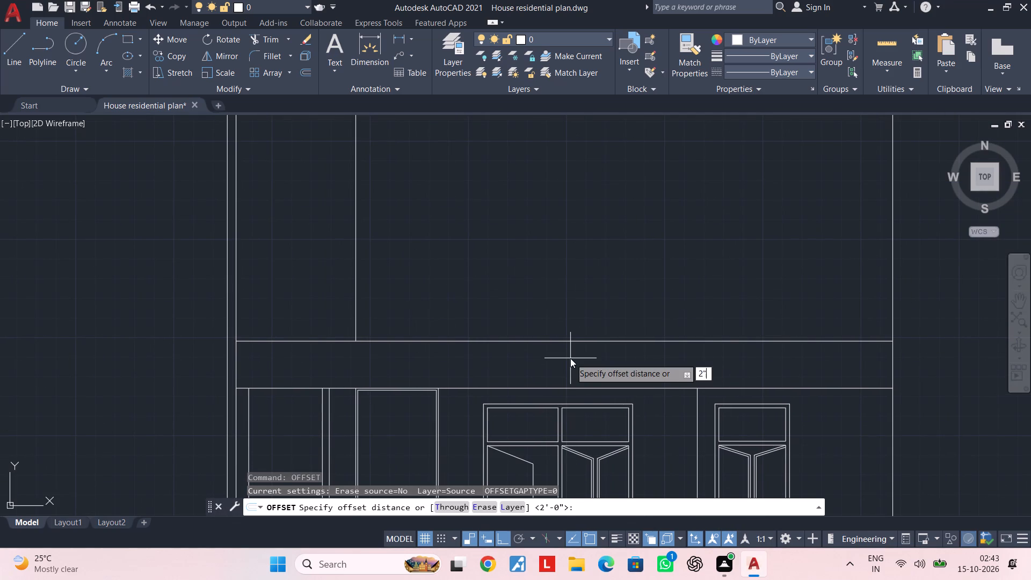
pyautogui.press('Return')
pyautogui.click(579, 342)
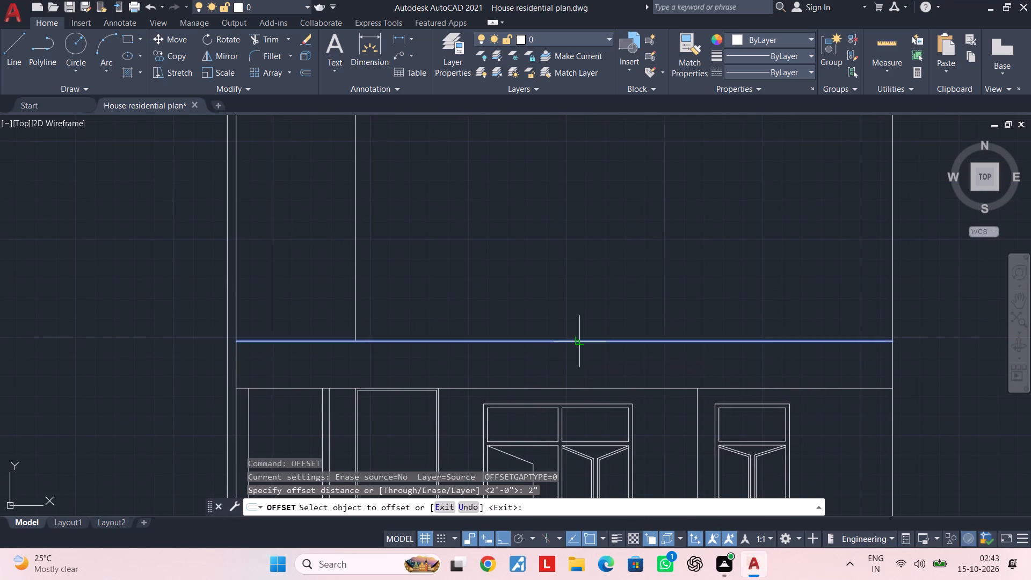
pyautogui.click(573, 297)
pyautogui.press('Escape')
pyautogui.press('Escape')
pyautogui.press('Escape')
pyautogui.press('Escape')
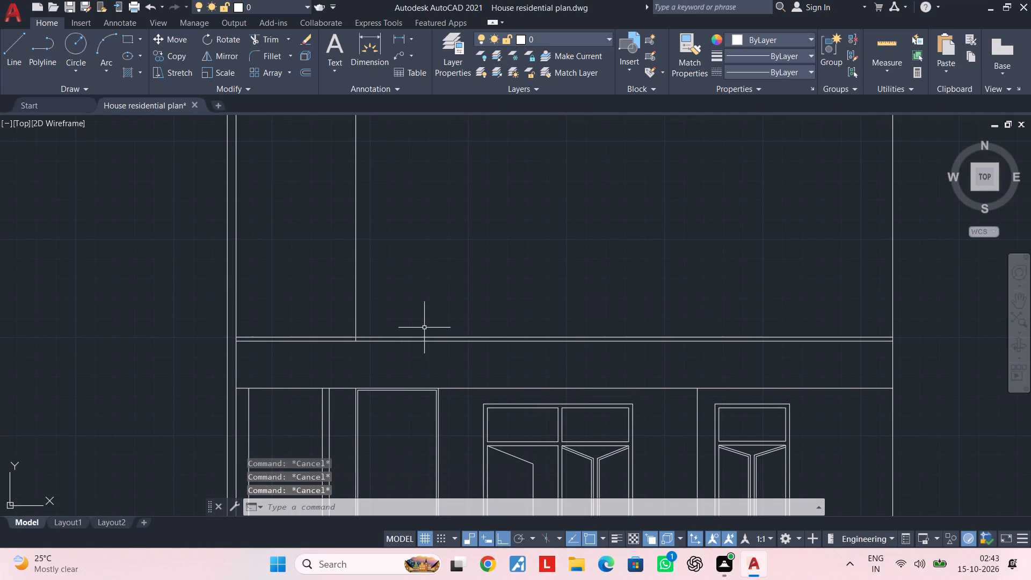
# Trim the vertical wall line's stub between the 2' band's top line and its 2" offset line.
pyautogui.press('t')
pyautogui.press('r')
pyautogui.press('space')
pyautogui.scroll(3, 357, 340)
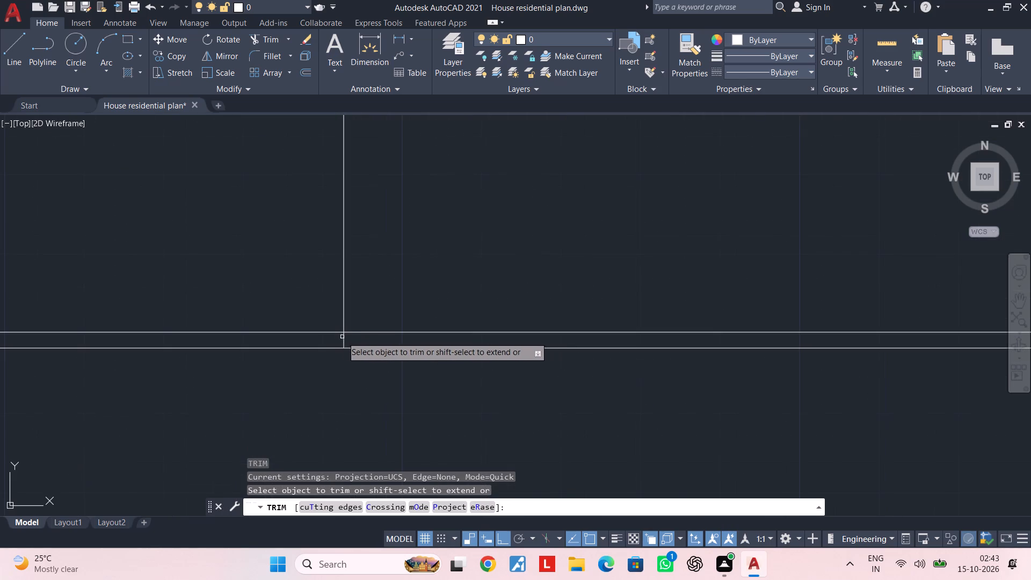
pyautogui.click(344, 337)
pyautogui.press('Escape')
pyautogui.scroll(-3, 449, 332)
pyautogui.moveTo(461, 333); pyautogui.dragTo(458, 344, button='middle')
pyautogui.press('Escape')
pyautogui.press('Escape')
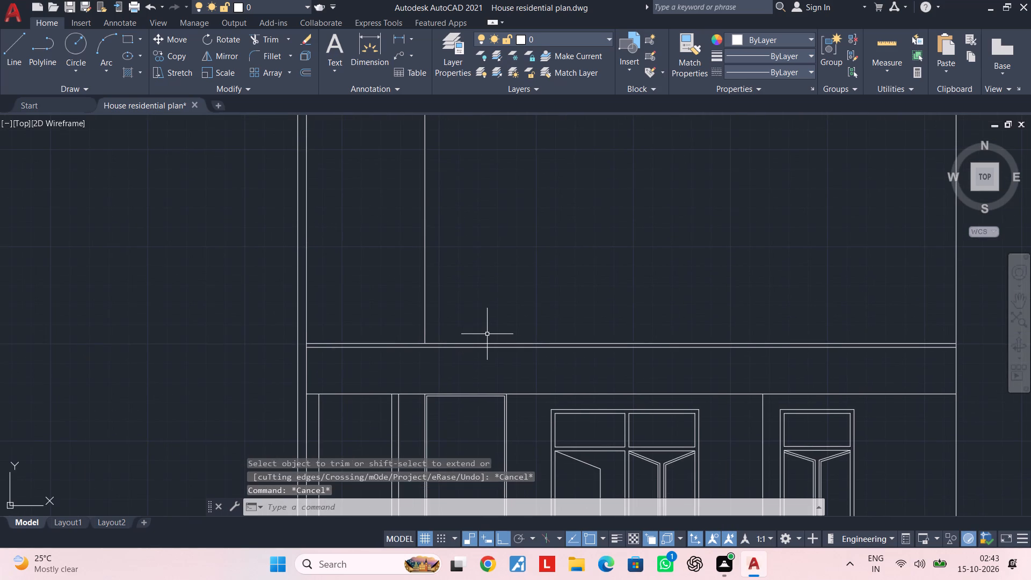
pyautogui.press('Escape')
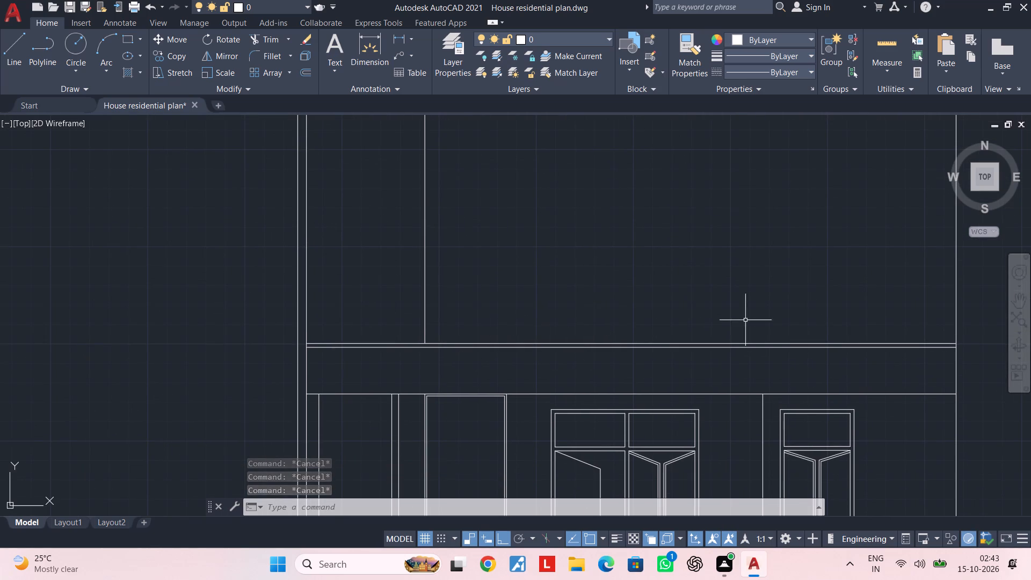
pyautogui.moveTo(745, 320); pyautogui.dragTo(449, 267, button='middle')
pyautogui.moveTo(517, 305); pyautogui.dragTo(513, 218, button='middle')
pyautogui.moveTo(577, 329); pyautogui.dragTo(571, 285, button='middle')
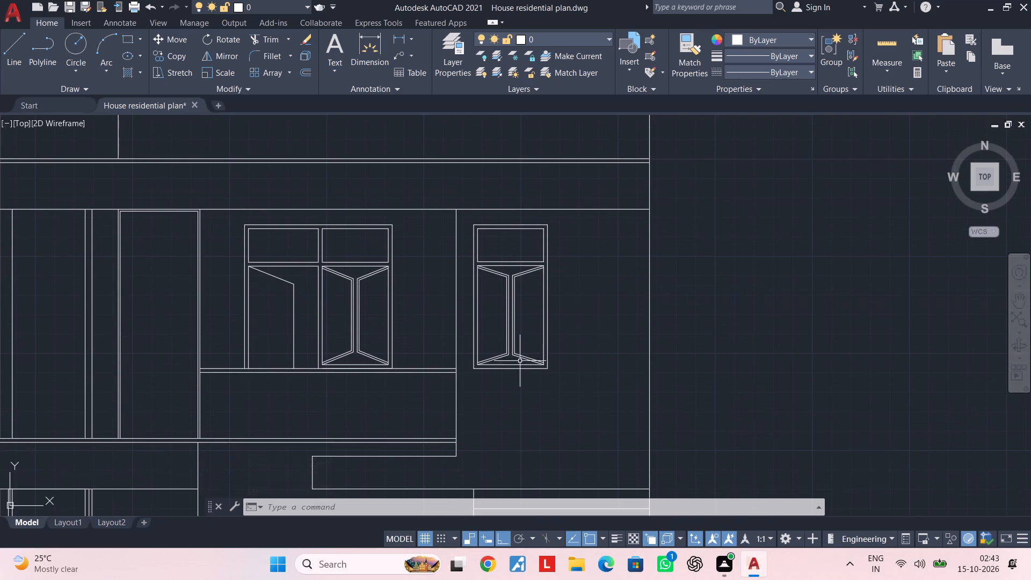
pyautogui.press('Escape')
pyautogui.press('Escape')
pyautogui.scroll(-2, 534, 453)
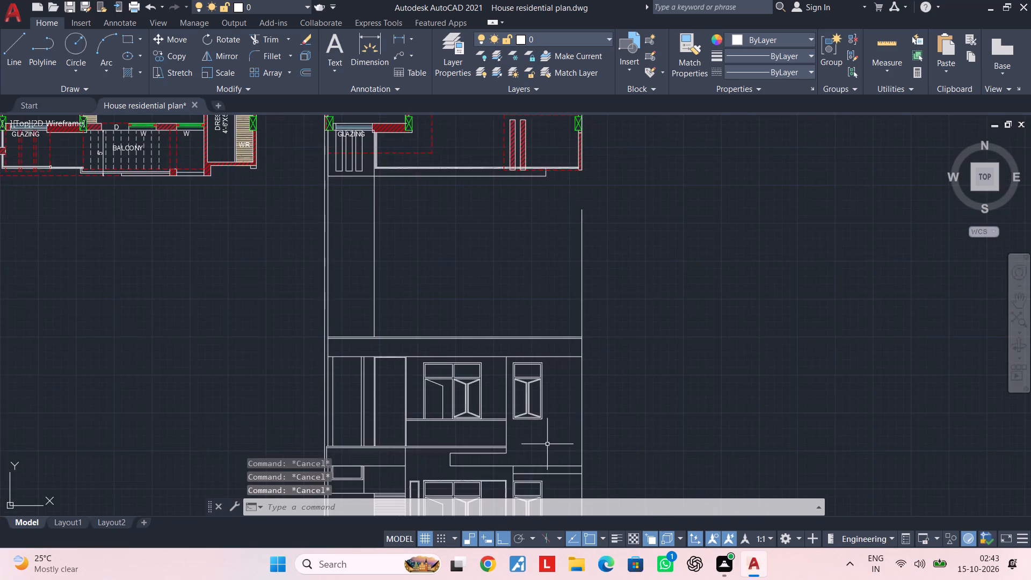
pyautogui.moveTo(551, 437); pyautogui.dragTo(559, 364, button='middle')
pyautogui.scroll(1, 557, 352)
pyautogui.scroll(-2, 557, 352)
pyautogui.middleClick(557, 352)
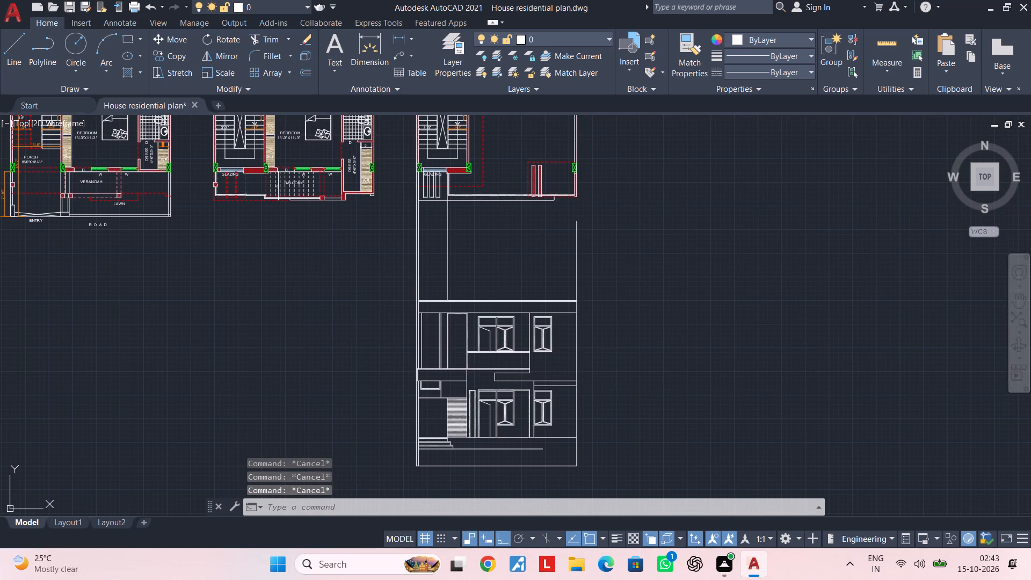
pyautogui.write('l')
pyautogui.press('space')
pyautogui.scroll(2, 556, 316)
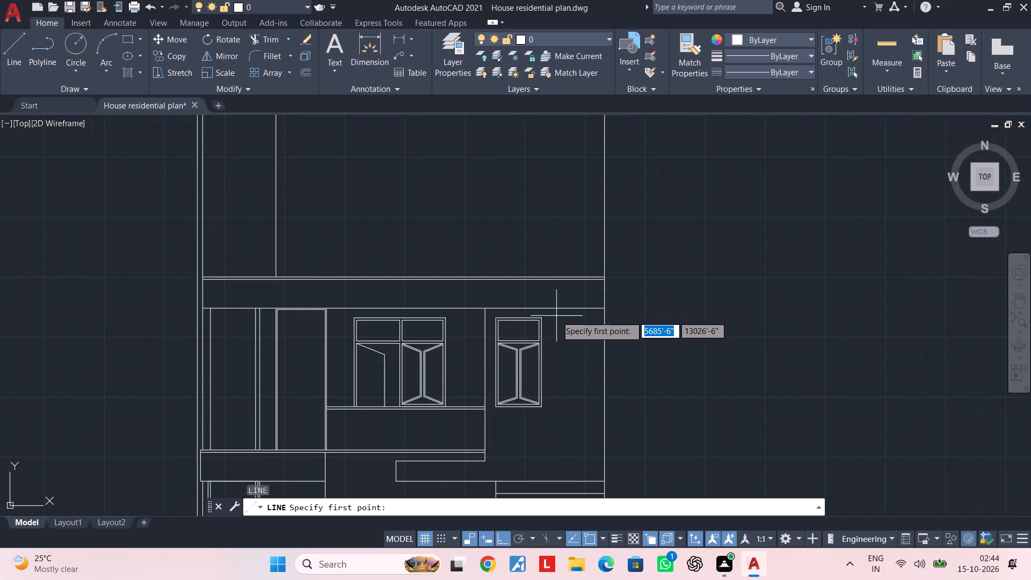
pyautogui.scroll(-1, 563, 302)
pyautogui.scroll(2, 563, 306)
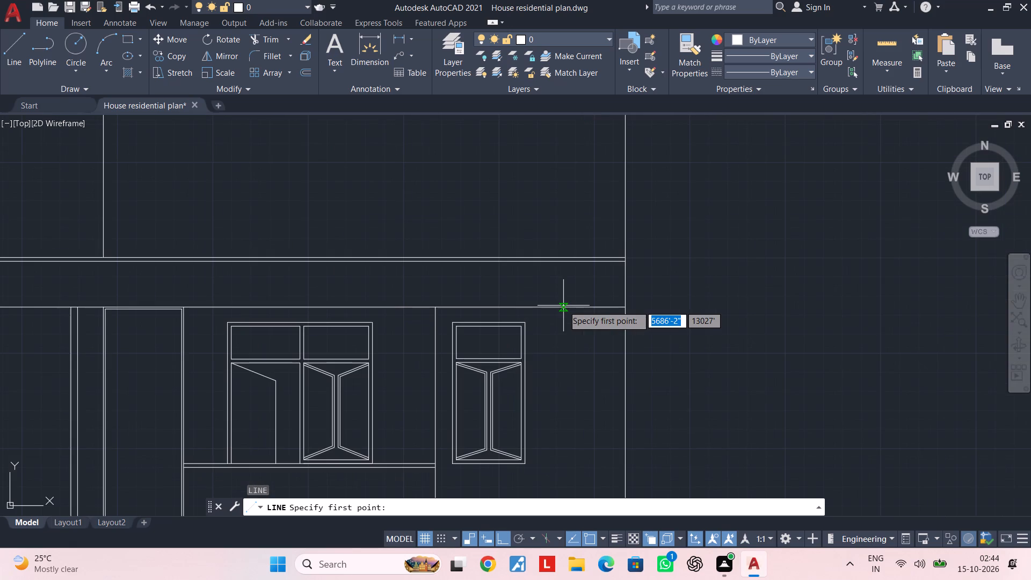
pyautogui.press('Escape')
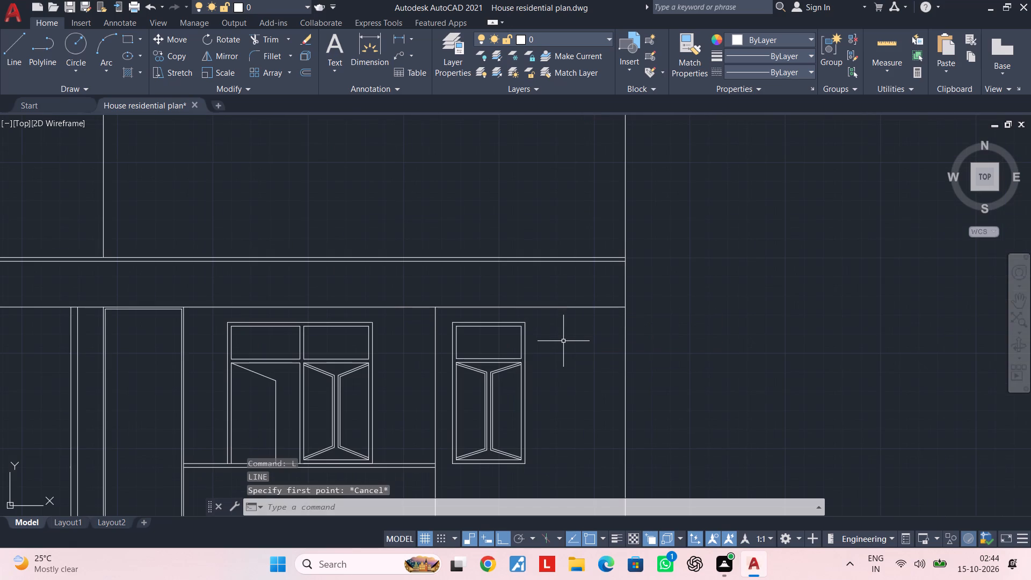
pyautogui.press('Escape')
# Trim the upper floor's top band lower line between the vertical line beside the small window and the outer wall line.
pyautogui.press('t')
pyautogui.write('r')
pyautogui.press('space')
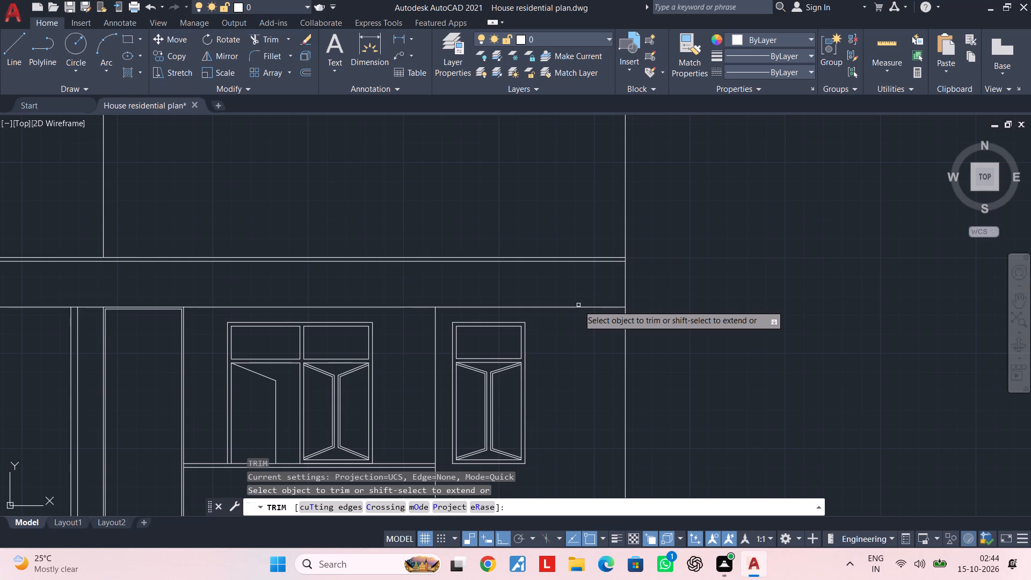
pyautogui.click(578, 306)
pyautogui.press('Escape')
pyautogui.press('Escape')
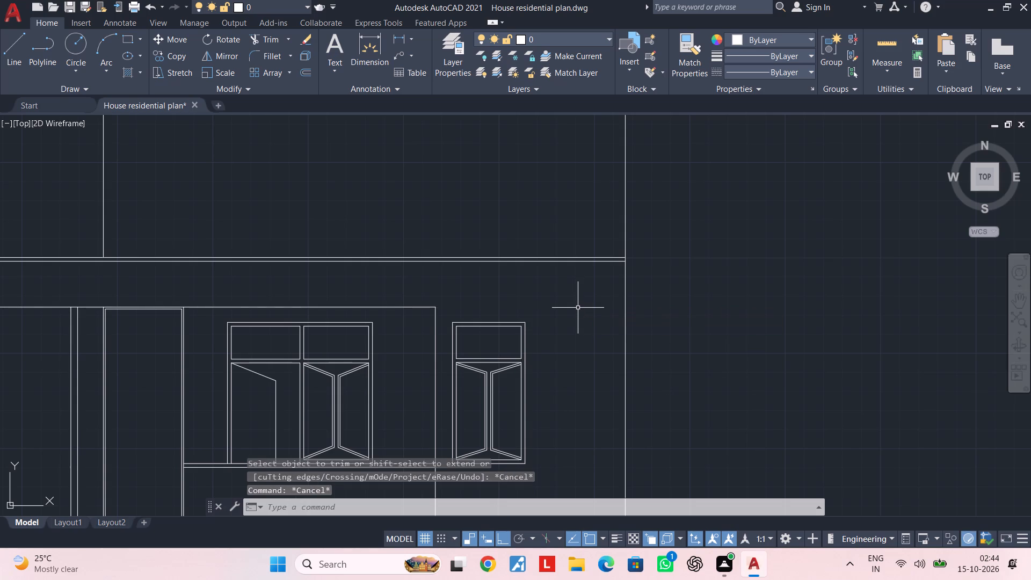
# Draw a vertical line between the small window and the outer wall, from the top band down to the projecting band's bottom line.
pyautogui.press('l')
pyautogui.press('space')
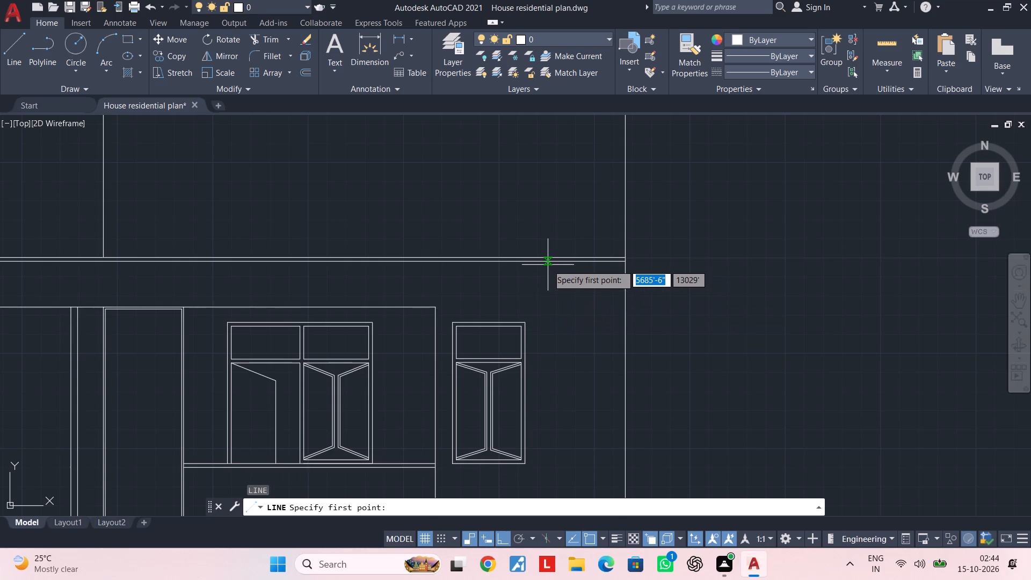
pyautogui.click(547, 265)
pyautogui.moveTo(550, 460); pyautogui.dragTo(539, 307, button='middle')
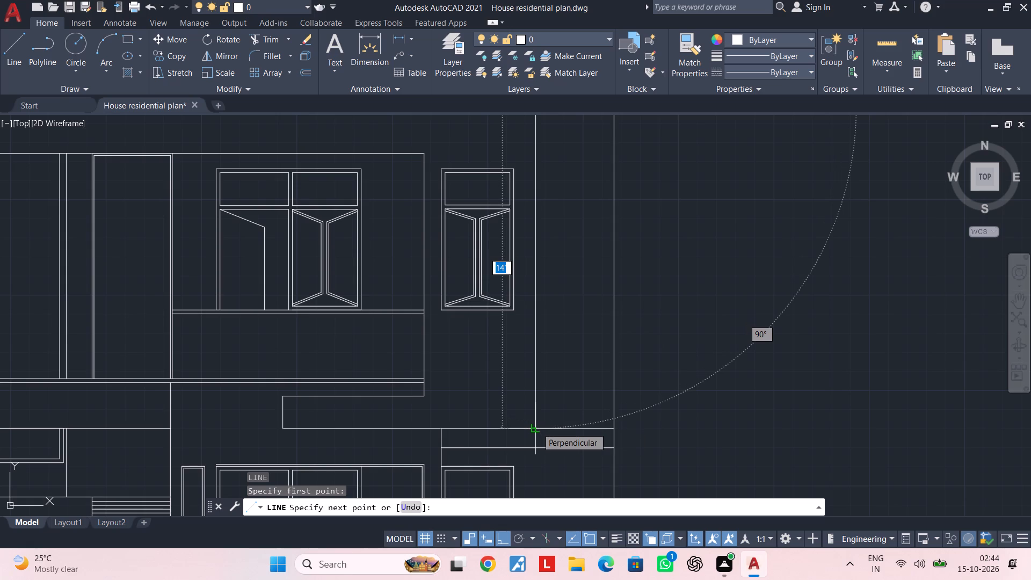
pyautogui.click(537, 427)
pyautogui.press('Escape')
pyautogui.press('Escape')
# Move the new vertical line slightly closer to the small window, leaving a 3'-10" wide strip beside the outer wall.
pyautogui.moveTo(563, 308); pyautogui.dragTo(577, 379, button='middle')
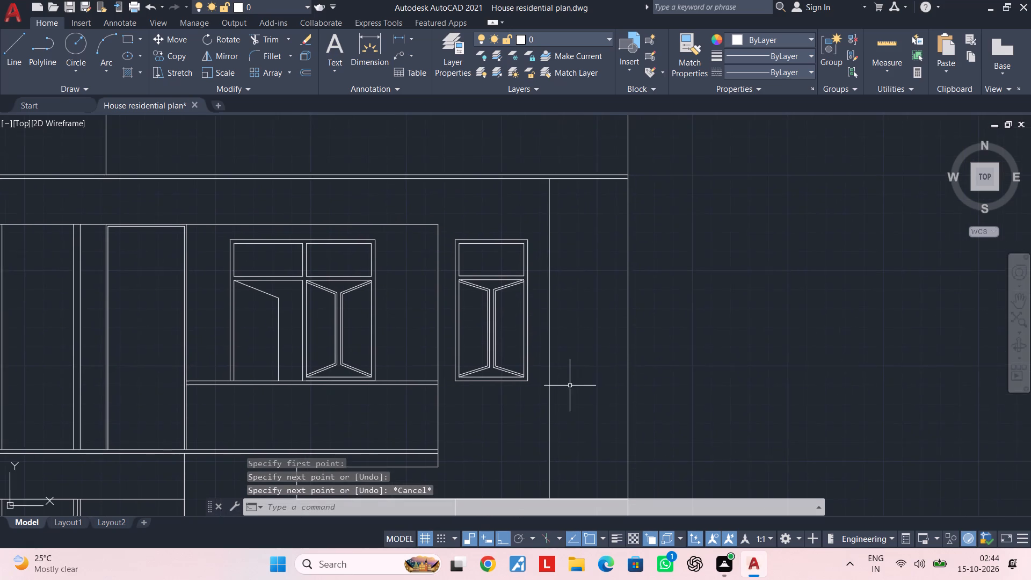
pyautogui.moveTo(570, 383); pyautogui.dragTo(573, 340, button='middle')
pyautogui.click(581, 351)
pyautogui.click(540, 372)
pyautogui.write('m')
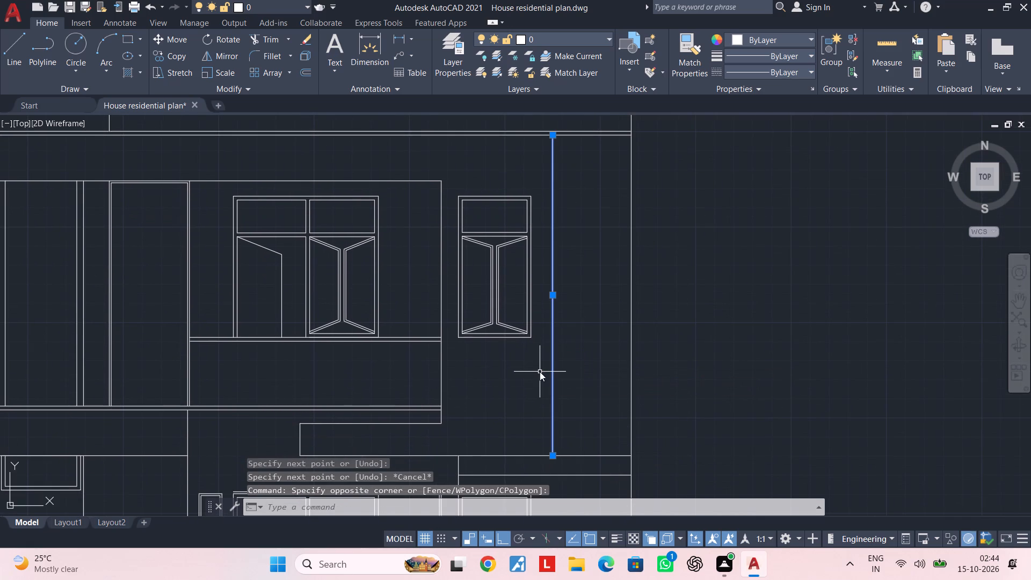
pyautogui.press('space')
pyautogui.click(539, 374)
pyautogui.click(529, 374)
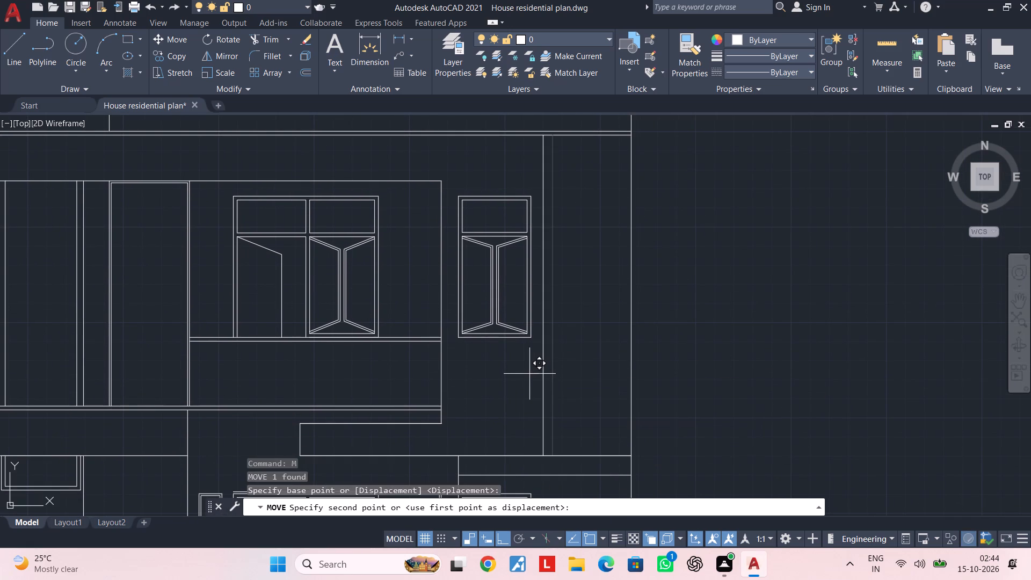
pyautogui.press('Escape')
pyautogui.moveTo(566, 307); pyautogui.dragTo(562, 247, button='middle')
pyautogui.press('Escape')
pyautogui.press('Escape')
pyautogui.press('Escape')
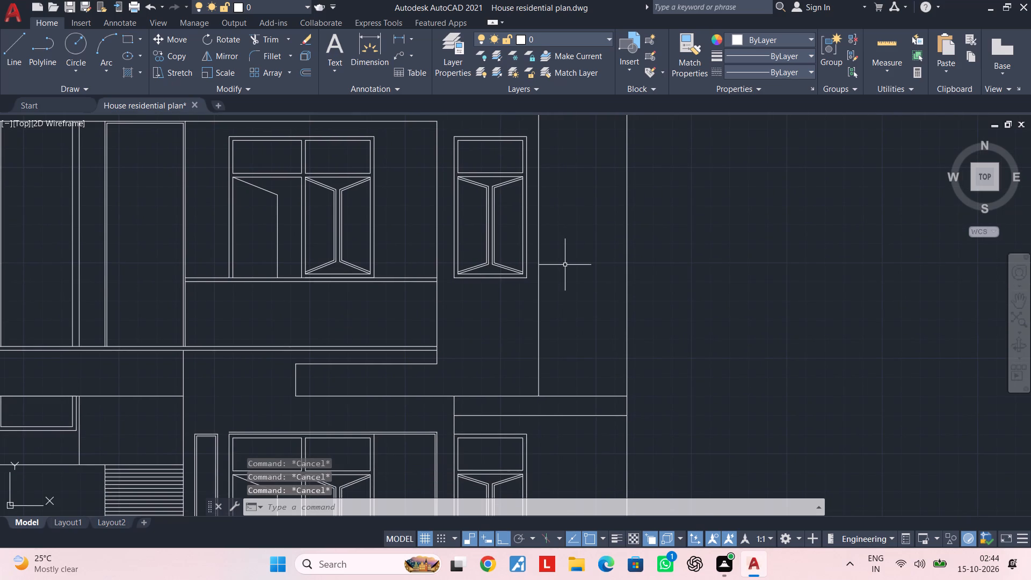
# Draw a 3'-10" horizontal line across the strip beside the outer wall, just above its bottom line.
pyautogui.press('l')
pyautogui.press('space')
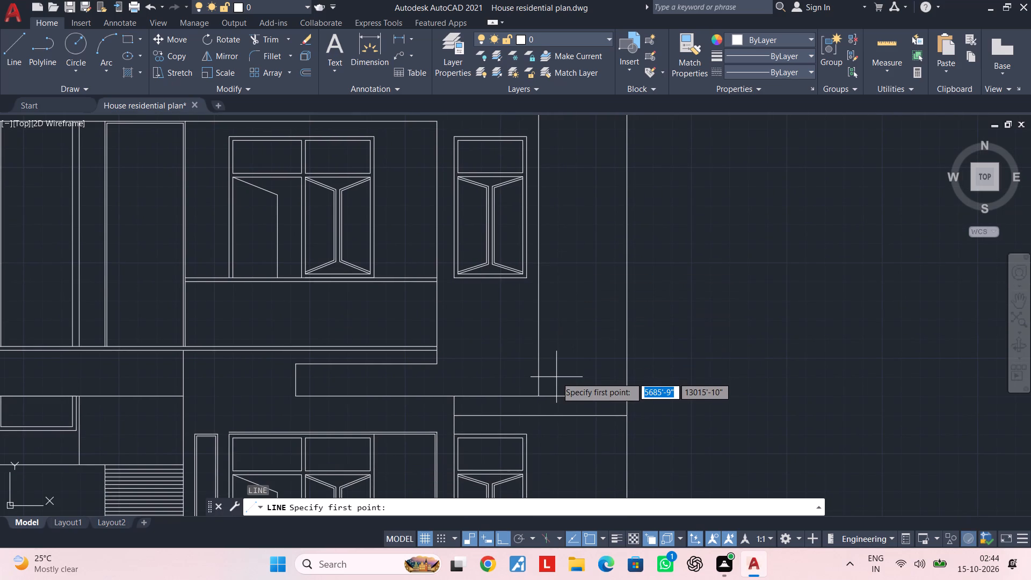
pyautogui.scroll(3, 554, 405)
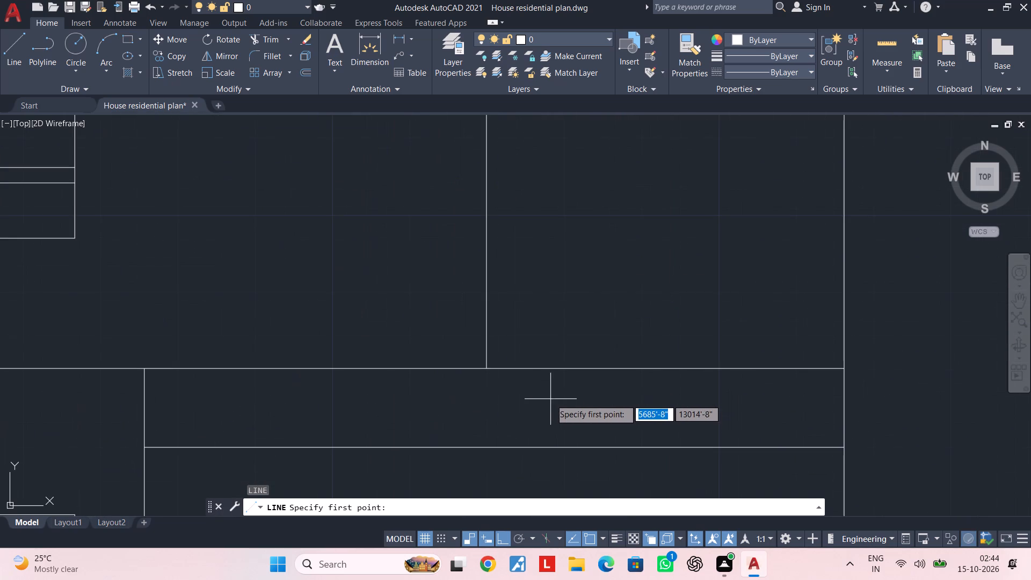
pyautogui.scroll(3, 488, 357)
pyautogui.click(471, 396)
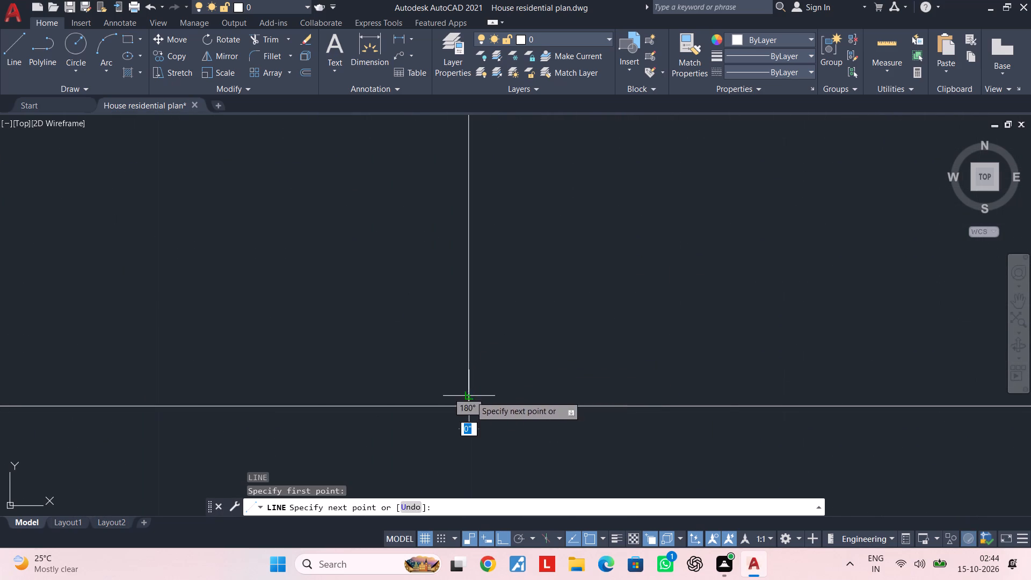
pyautogui.moveTo(657, 396); pyautogui.dragTo(375, 387, button='middle')
pyautogui.moveTo(609, 376); pyautogui.dragTo(268, 374, button='middle')
pyautogui.moveTo(701, 374); pyautogui.dragTo(191, 375, button='middle')
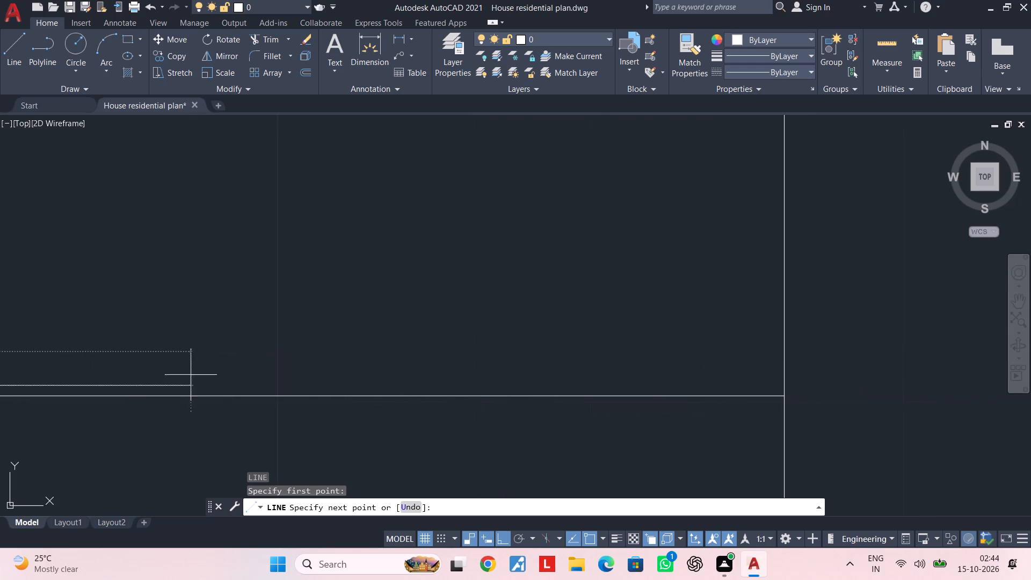
pyautogui.click(786, 386)
pyautogui.press('Escape')
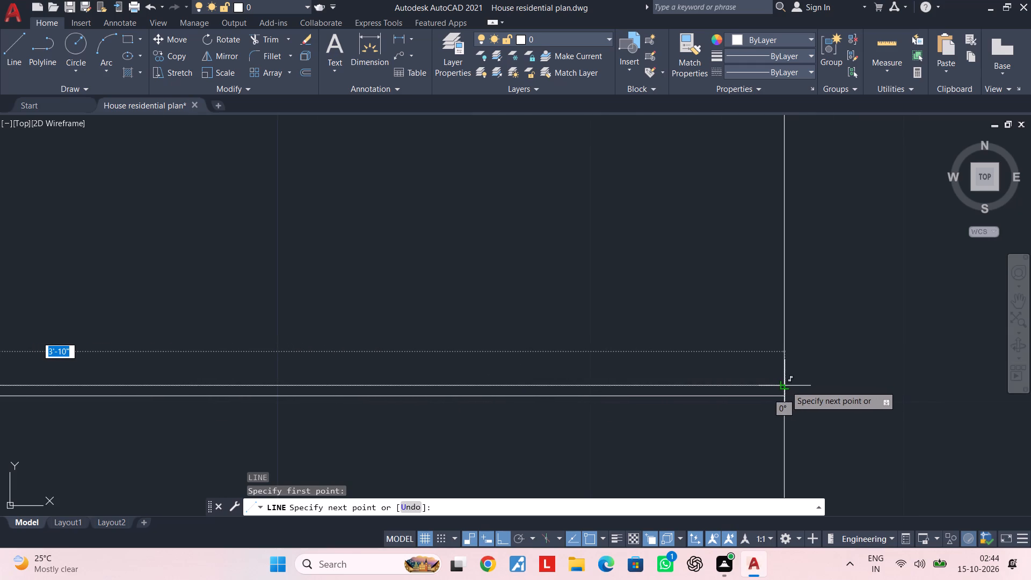
pyautogui.press('Escape')
pyautogui.scroll(-3, 563, 362)
pyautogui.press('Escape')
# Draw a second 3'-10" horizontal line across the strip, a short distance above the first one.
pyautogui.scroll(-1, 450, 349)
pyautogui.moveTo(450, 349); pyautogui.dragTo(650, 356, button='middle')
pyautogui.press('space')
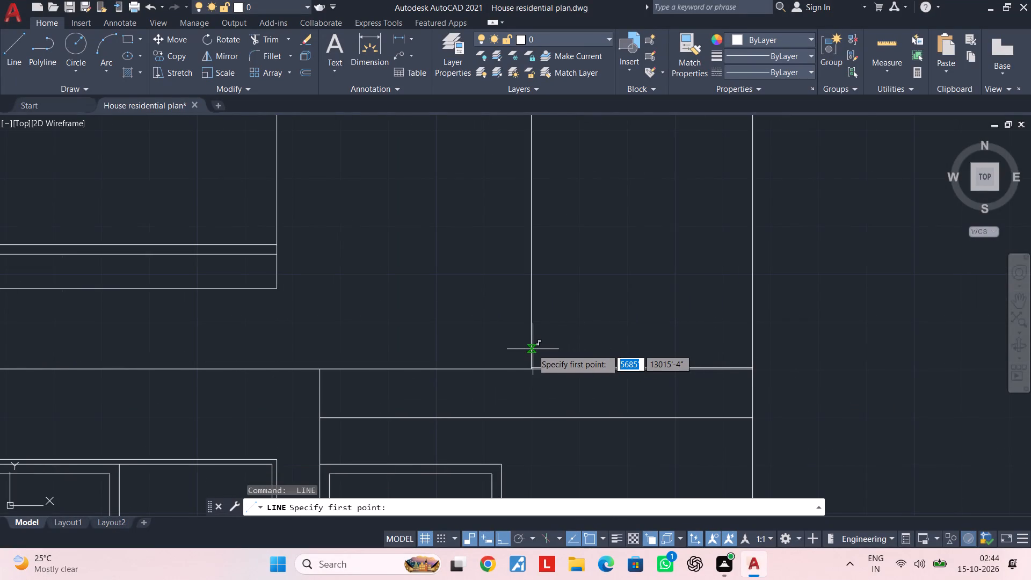
pyautogui.click(533, 339)
pyautogui.click(752, 337)
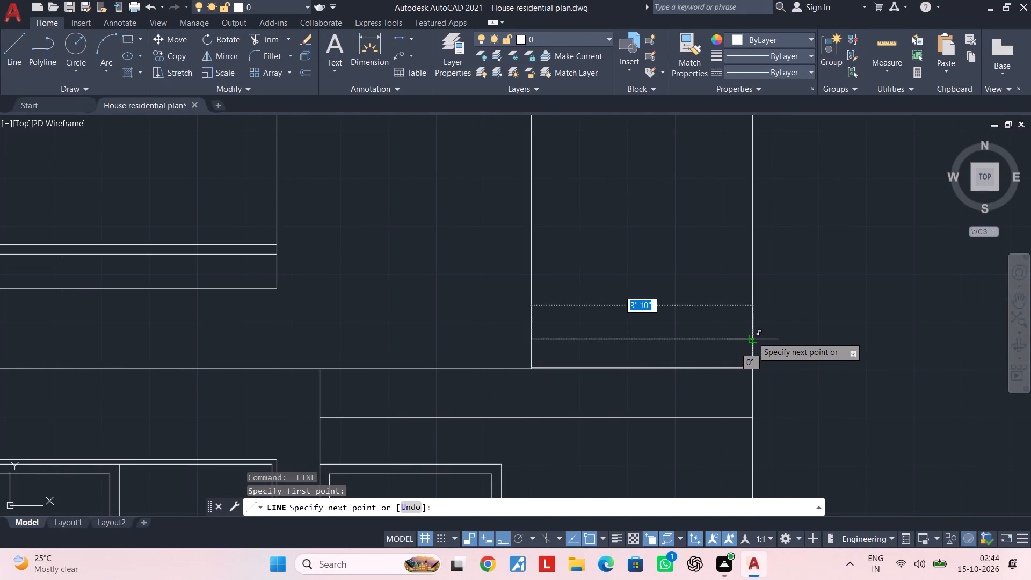
pyautogui.press('Escape')
pyautogui.press('Escape')
pyautogui.press('Escape')
pyautogui.press('Escape')
pyautogui.press('Escape')
pyautogui.press('Escape')
pyautogui.press('Escape')
# Offset the strip's upper horizontal line upward by 2".
pyautogui.write('of')
pyautogui.press('space')
pyautogui.write('2"')
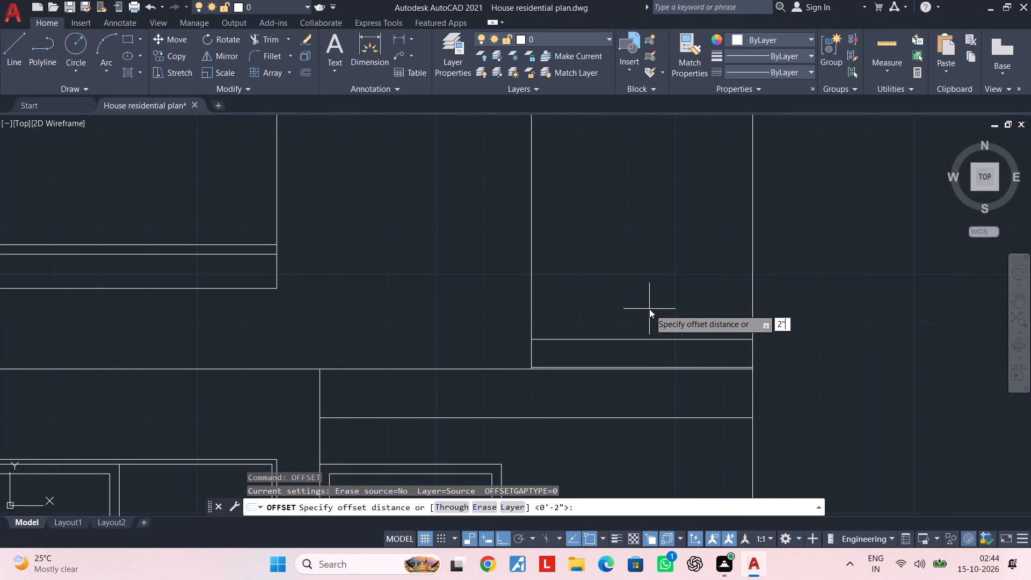
pyautogui.press('Return')
pyautogui.click(707, 339)
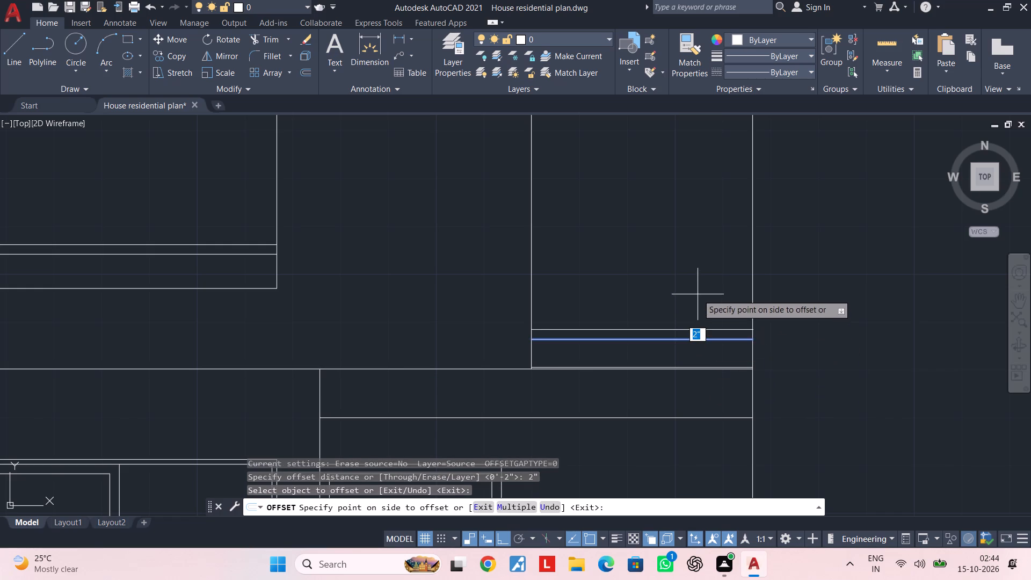
pyautogui.click(698, 294)
pyautogui.press('Escape')
pyautogui.press('Escape')
pyautogui.press('Escape')
pyautogui.press('Escape')
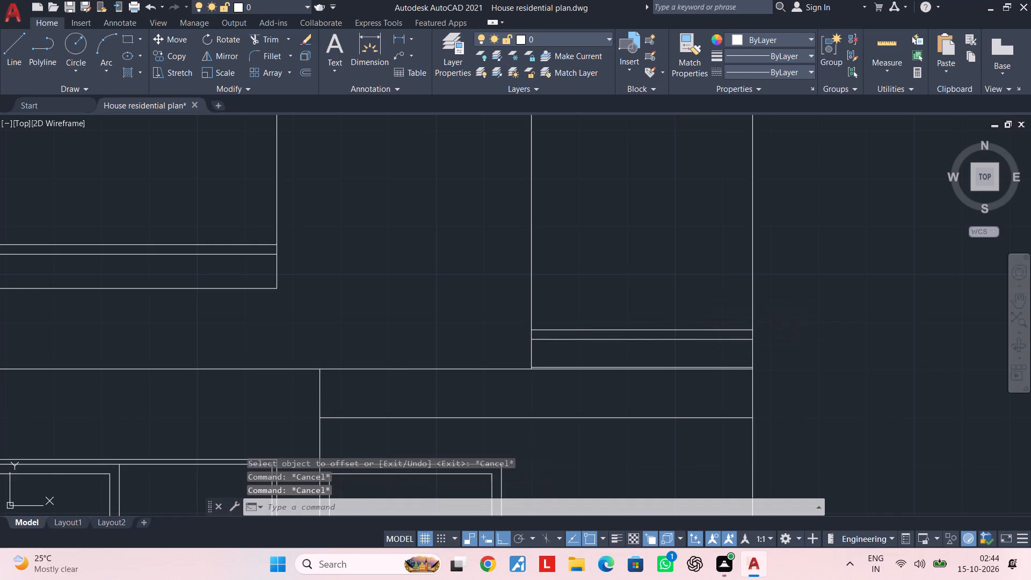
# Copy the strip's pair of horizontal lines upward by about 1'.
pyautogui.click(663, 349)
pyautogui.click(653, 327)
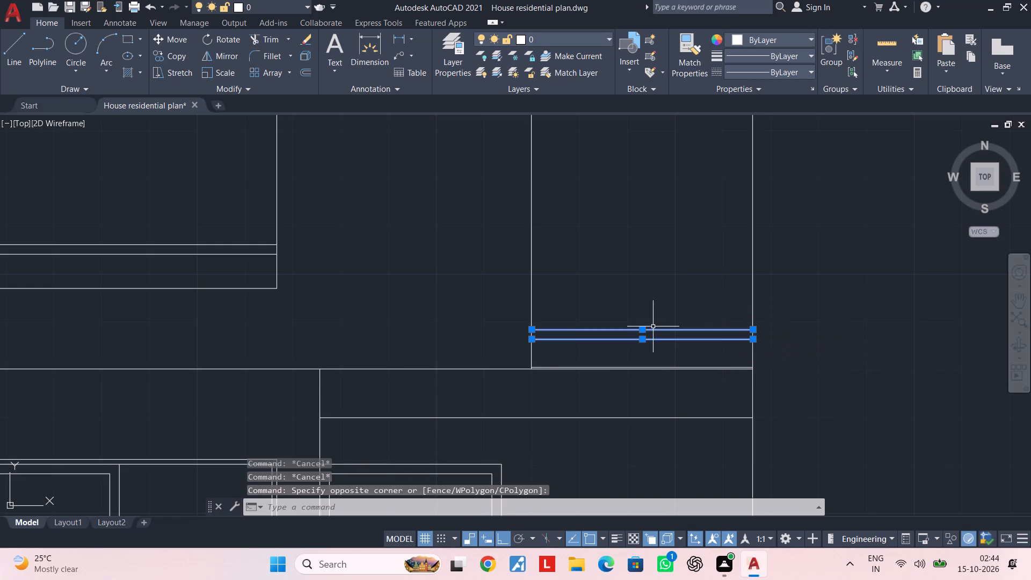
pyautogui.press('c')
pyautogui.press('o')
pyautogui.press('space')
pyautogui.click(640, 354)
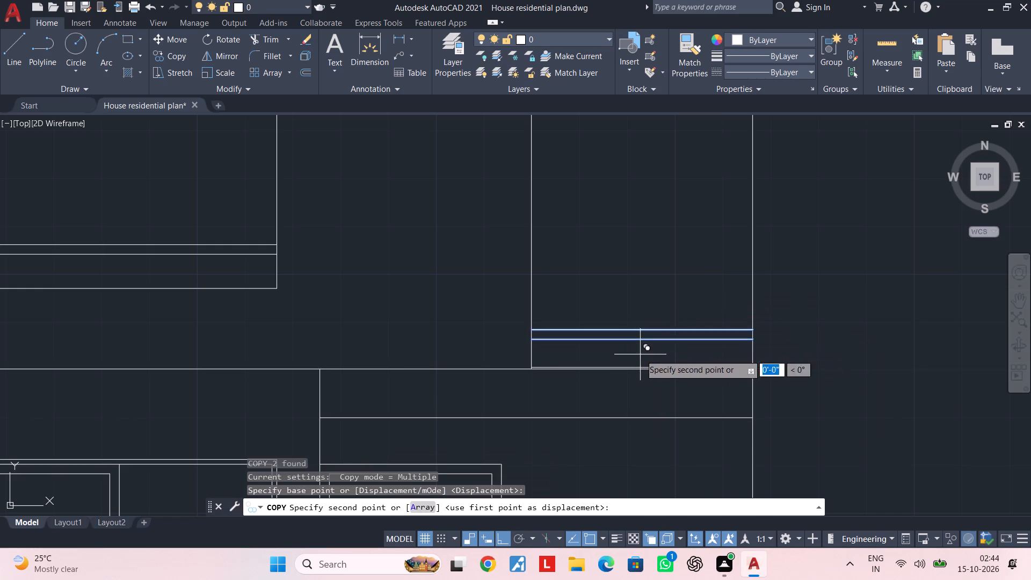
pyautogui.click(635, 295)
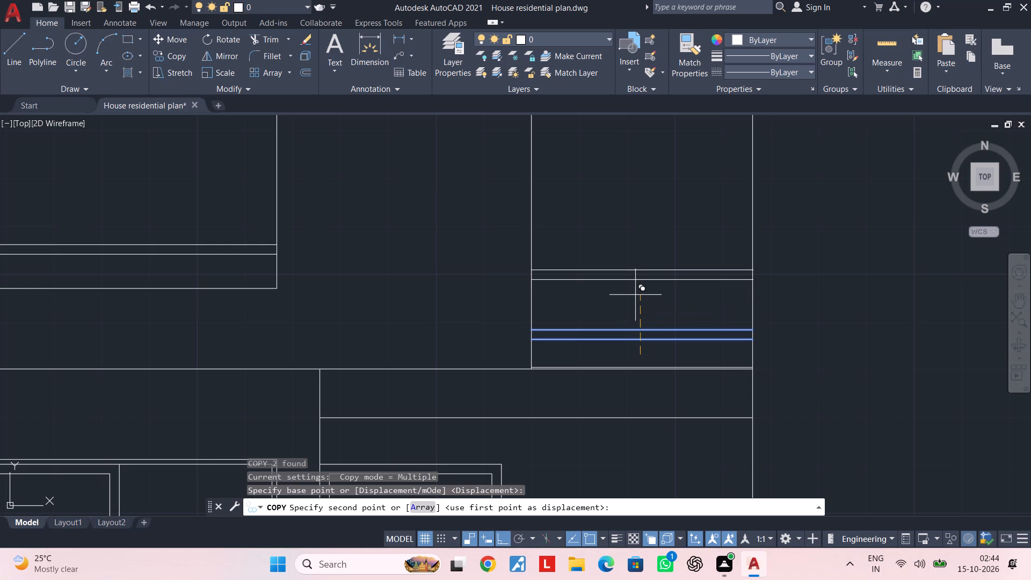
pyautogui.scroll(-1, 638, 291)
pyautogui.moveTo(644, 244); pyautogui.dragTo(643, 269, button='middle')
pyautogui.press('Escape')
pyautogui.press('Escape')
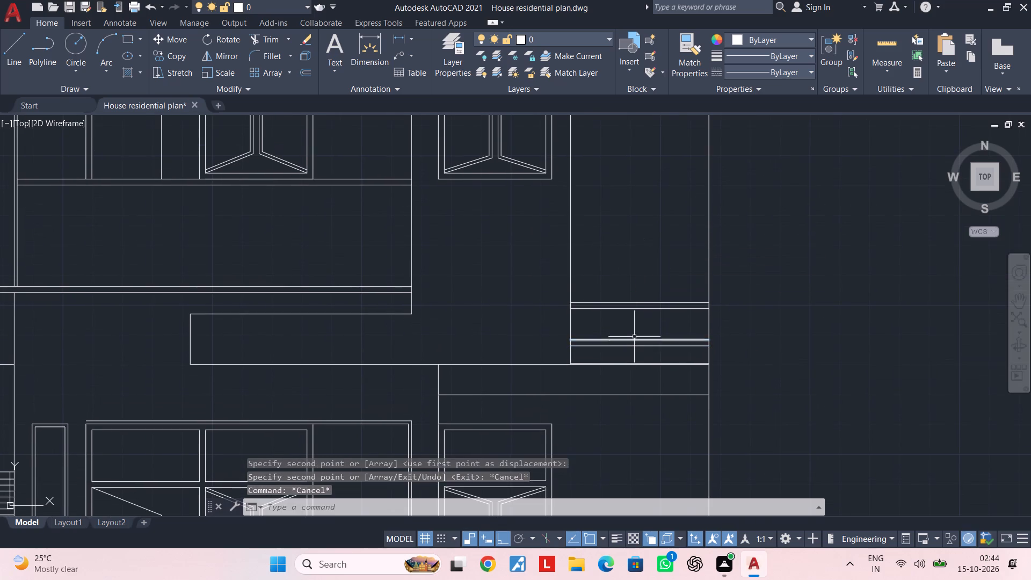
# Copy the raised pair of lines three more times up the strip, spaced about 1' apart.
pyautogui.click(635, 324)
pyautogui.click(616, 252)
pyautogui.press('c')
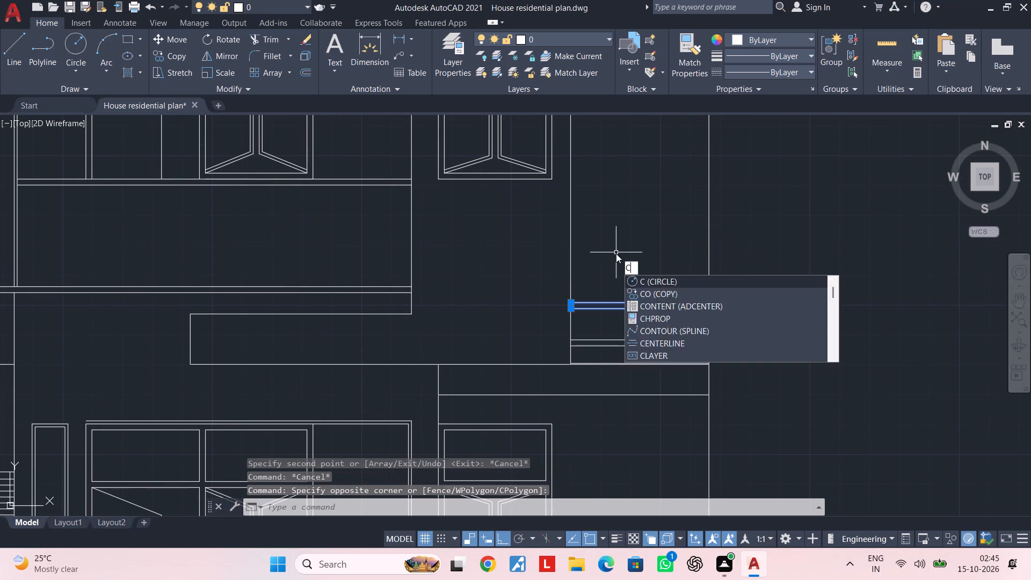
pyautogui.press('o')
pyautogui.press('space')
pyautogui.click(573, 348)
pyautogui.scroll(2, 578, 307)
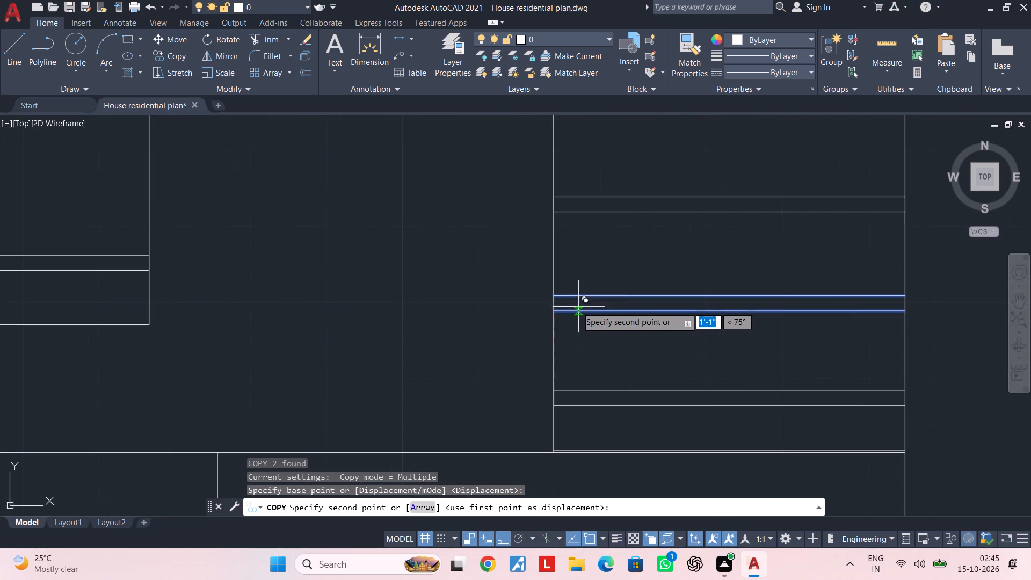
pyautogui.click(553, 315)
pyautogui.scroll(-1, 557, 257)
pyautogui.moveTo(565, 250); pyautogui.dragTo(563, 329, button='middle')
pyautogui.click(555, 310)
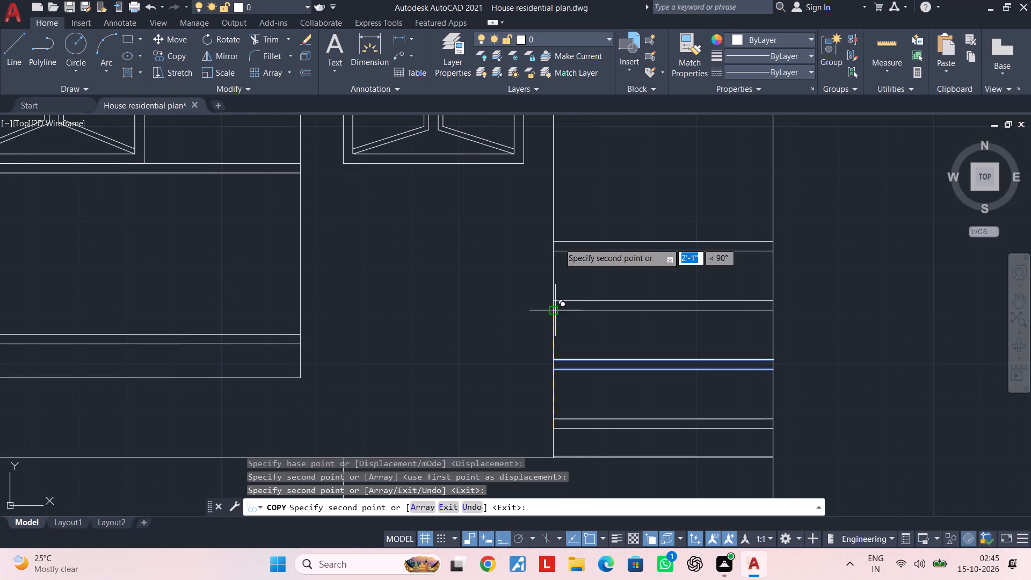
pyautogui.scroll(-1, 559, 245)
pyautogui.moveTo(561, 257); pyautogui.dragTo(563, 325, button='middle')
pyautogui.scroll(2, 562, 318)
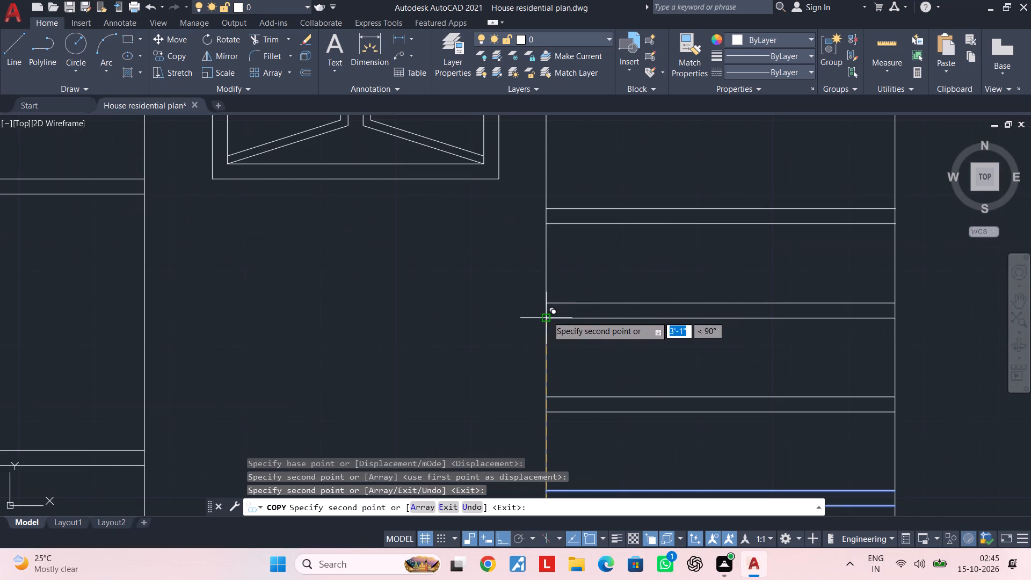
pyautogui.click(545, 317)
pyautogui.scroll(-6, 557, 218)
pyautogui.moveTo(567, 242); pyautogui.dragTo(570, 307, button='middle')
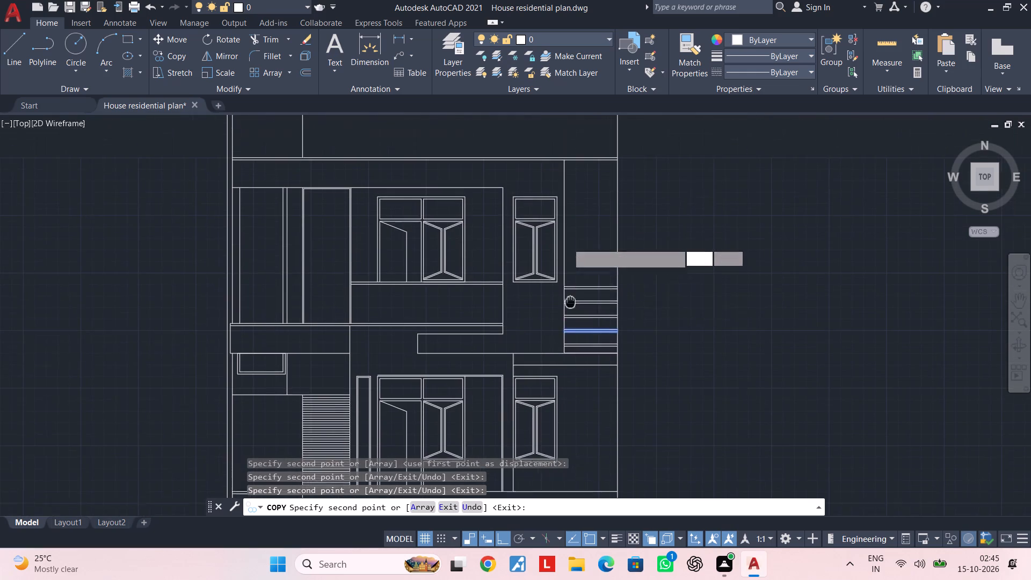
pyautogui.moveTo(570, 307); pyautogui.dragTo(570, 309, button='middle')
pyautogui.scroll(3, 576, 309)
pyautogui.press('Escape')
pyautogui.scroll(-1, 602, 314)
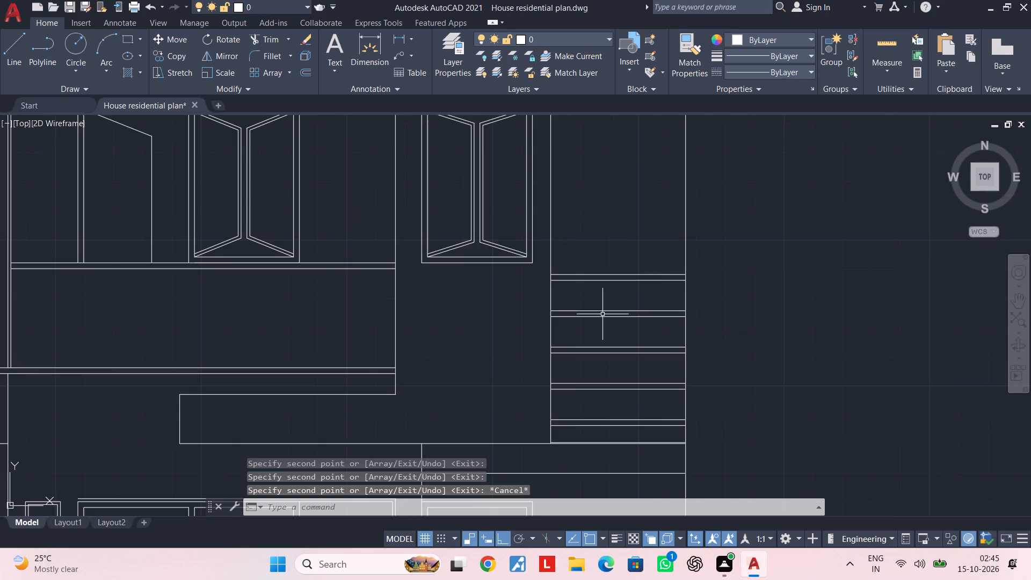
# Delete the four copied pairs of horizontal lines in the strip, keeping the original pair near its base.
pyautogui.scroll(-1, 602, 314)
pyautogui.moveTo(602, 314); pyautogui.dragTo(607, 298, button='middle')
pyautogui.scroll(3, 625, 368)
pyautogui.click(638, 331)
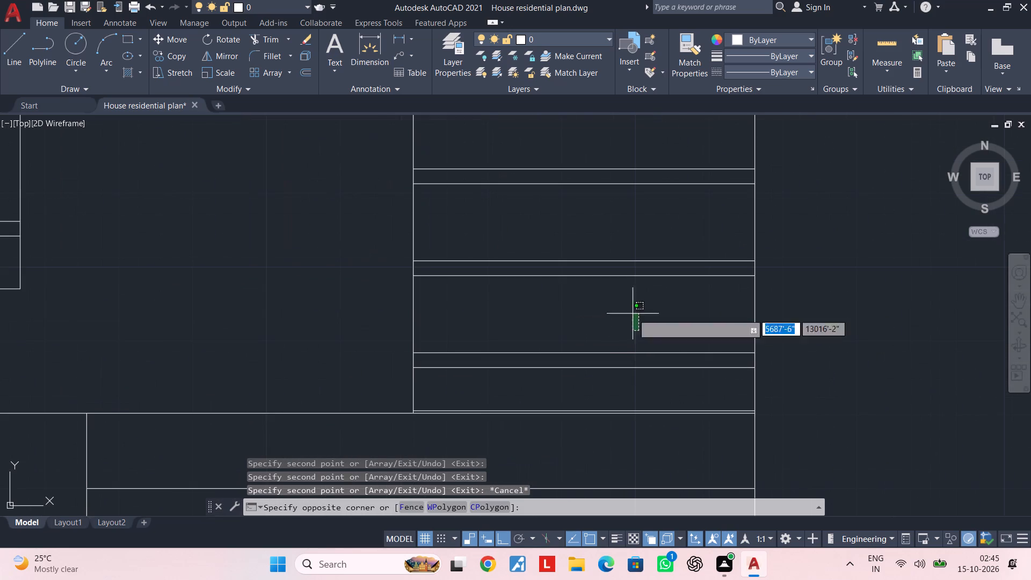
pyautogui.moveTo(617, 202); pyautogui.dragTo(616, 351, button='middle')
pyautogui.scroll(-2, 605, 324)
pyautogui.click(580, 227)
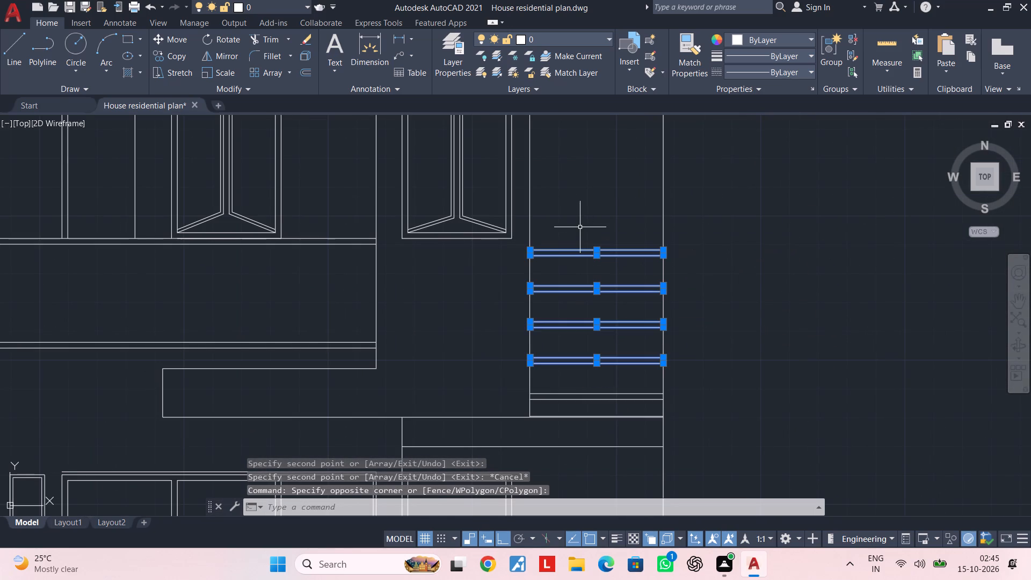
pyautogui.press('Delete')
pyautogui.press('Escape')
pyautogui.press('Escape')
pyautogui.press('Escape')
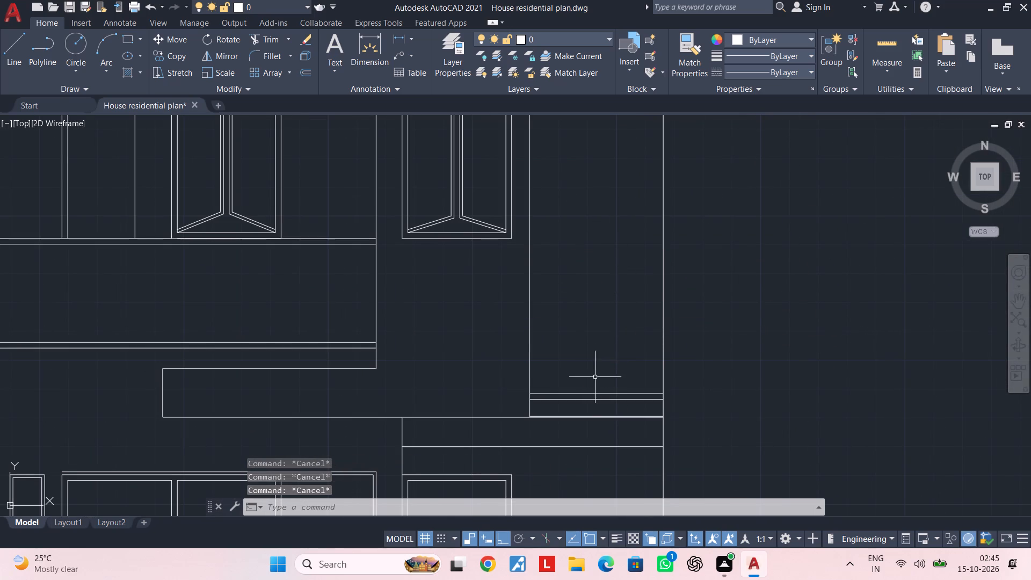
# Delete the upper line of the horizontal pair near the base of the strip beside the outer wall.
pyautogui.scroll(2, 592, 396)
pyautogui.click(589, 390)
pyautogui.click(588, 382)
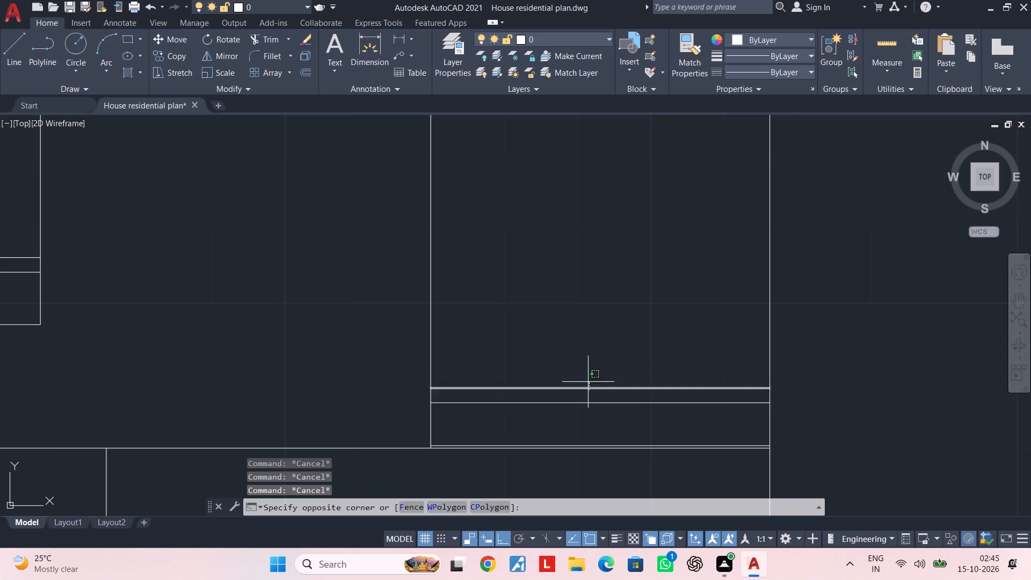
pyautogui.press('Delete')
pyautogui.press('Escape')
pyautogui.press('Escape')
pyautogui.press('Escape')
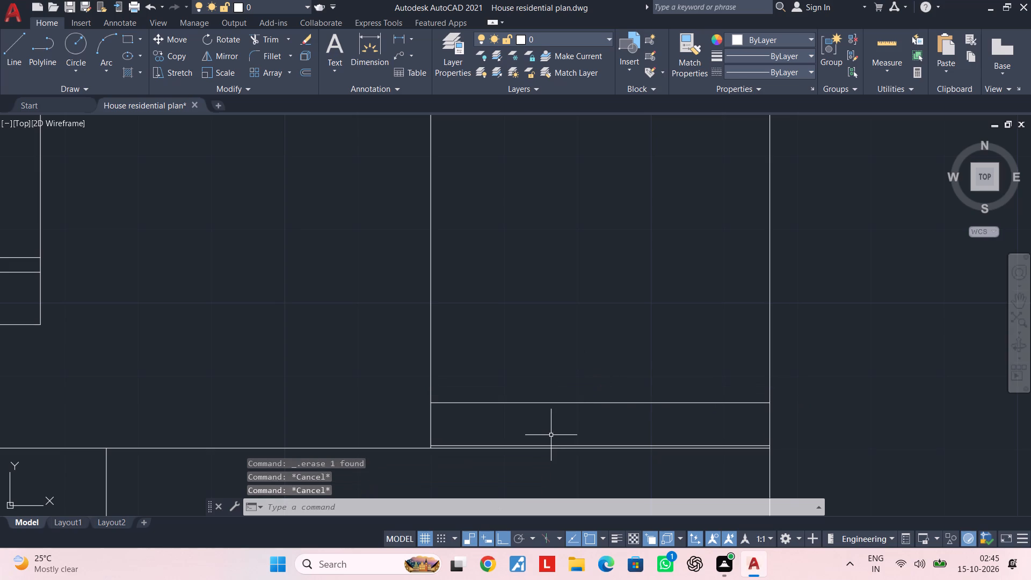
# Offset the remaining horizontal line near the strip's base upward by 1".
pyautogui.write('of')
pyautogui.press('space')
pyautogui.write('1"')
pyautogui.press('Return')
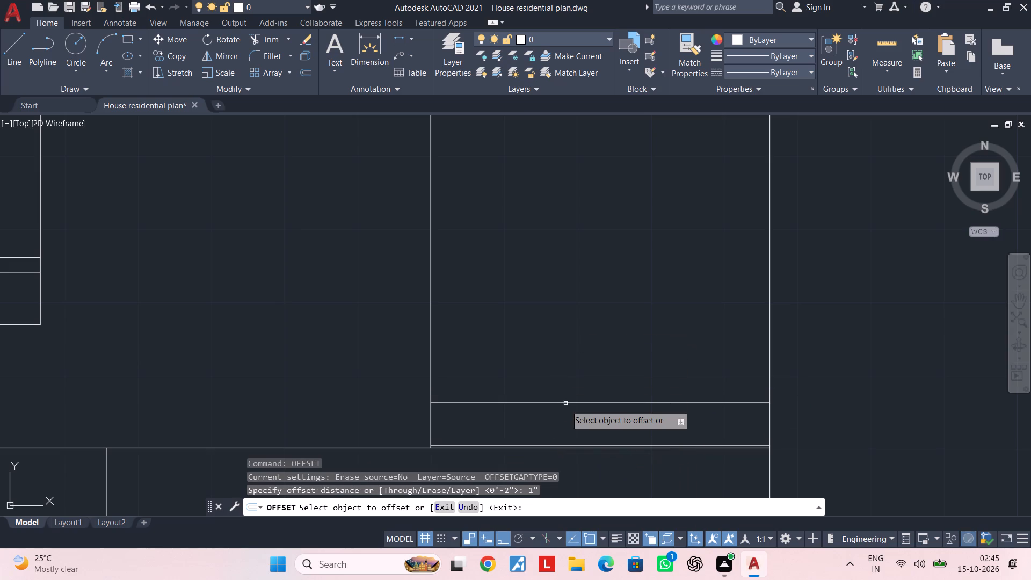
pyautogui.click(565, 402)
pyautogui.click(565, 352)
pyautogui.press('Escape')
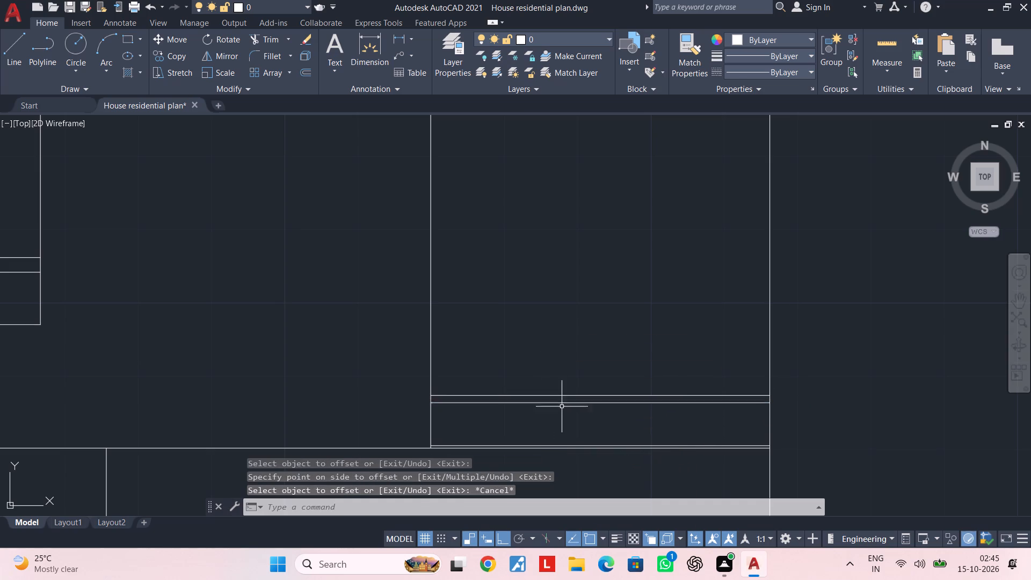
# Copy the pair of horizontal lines near the strip's base upward by about 7".
pyautogui.click(562, 407)
pyautogui.click(531, 330)
pyautogui.press('c')
pyautogui.press('o')
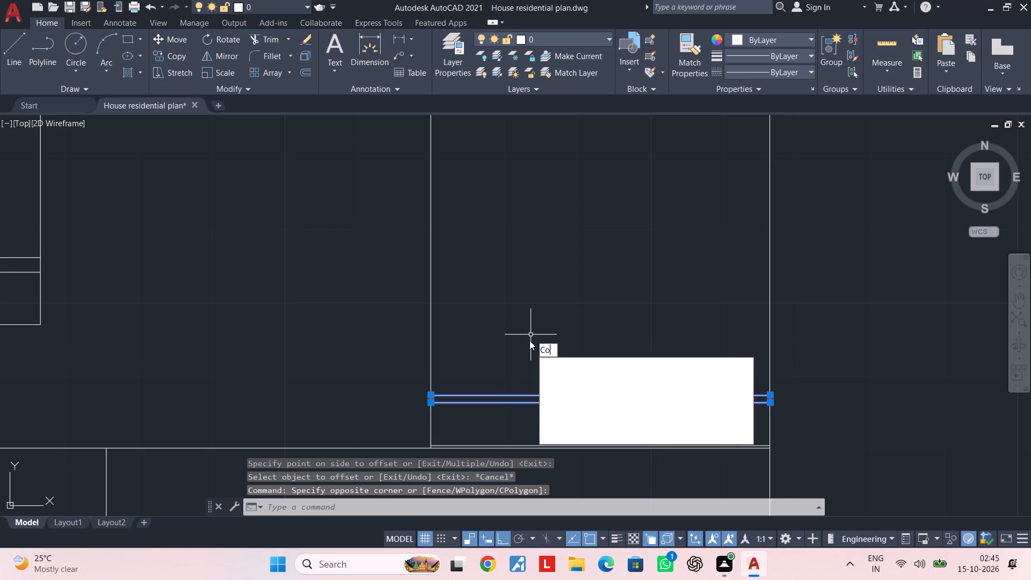
pyautogui.press('space')
pyautogui.moveTo(537, 356); pyautogui.dragTo(537, 349)
pyautogui.click(536, 307)
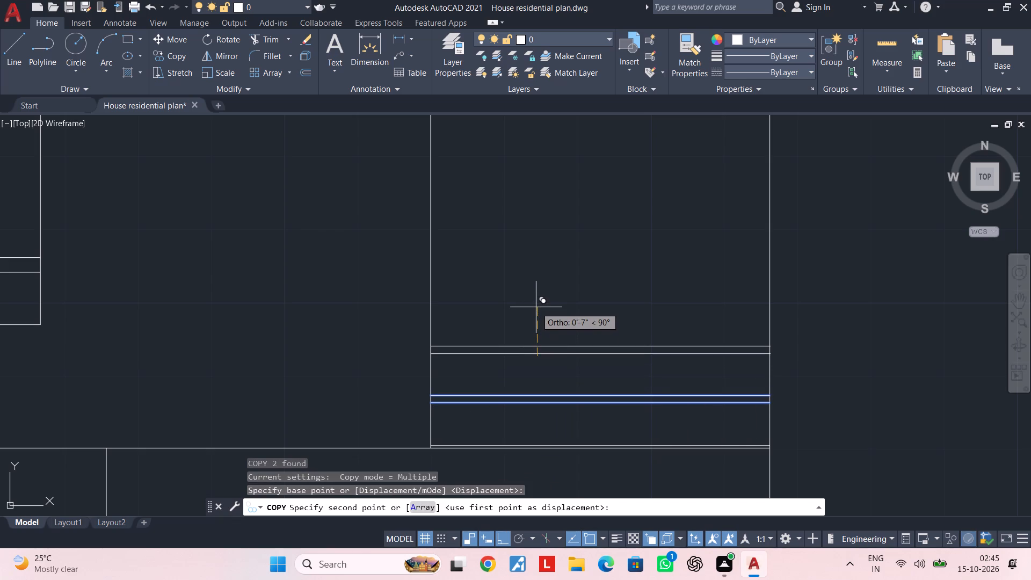
pyautogui.press('Escape')
pyautogui.press('Escape')
pyautogui.press('Escape')
# Copy the raised pair twice up the strip at the same spacing of about 7", using the base pair's lower line end as base point.
pyautogui.click(560, 387)
pyautogui.click(528, 294)
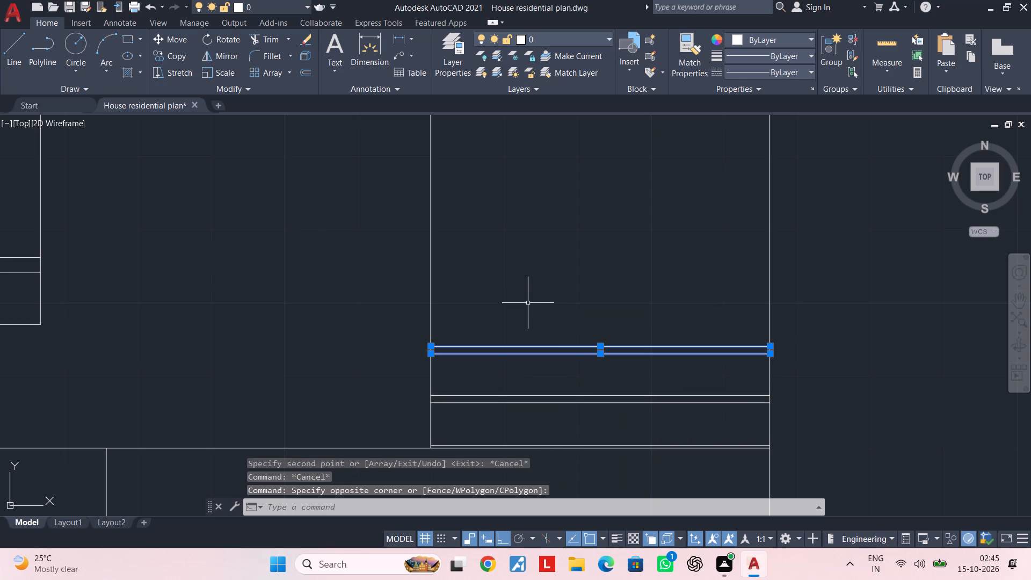
pyautogui.press('c')
pyautogui.press('o')
pyautogui.press('space')
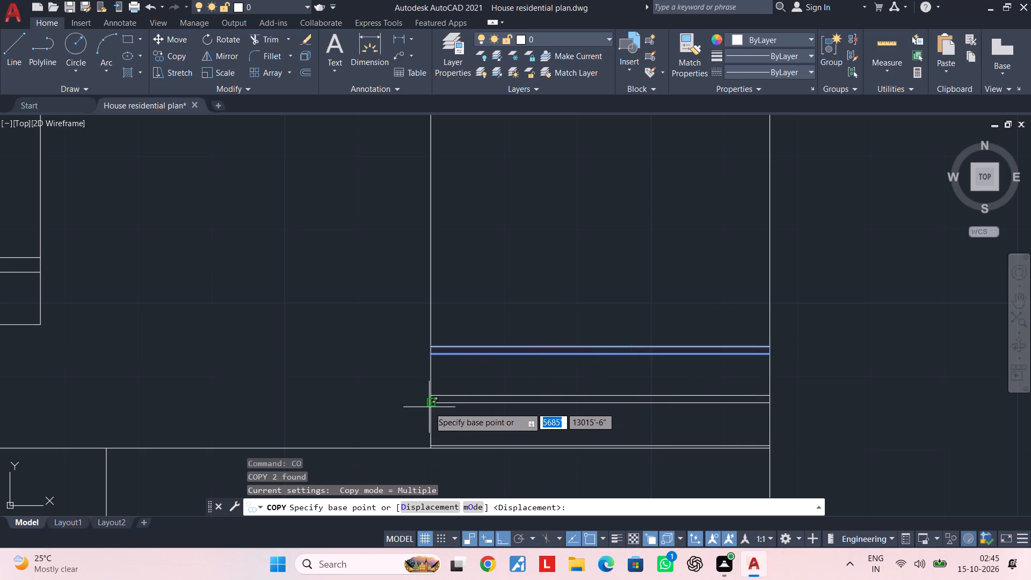
pyautogui.click(429, 404)
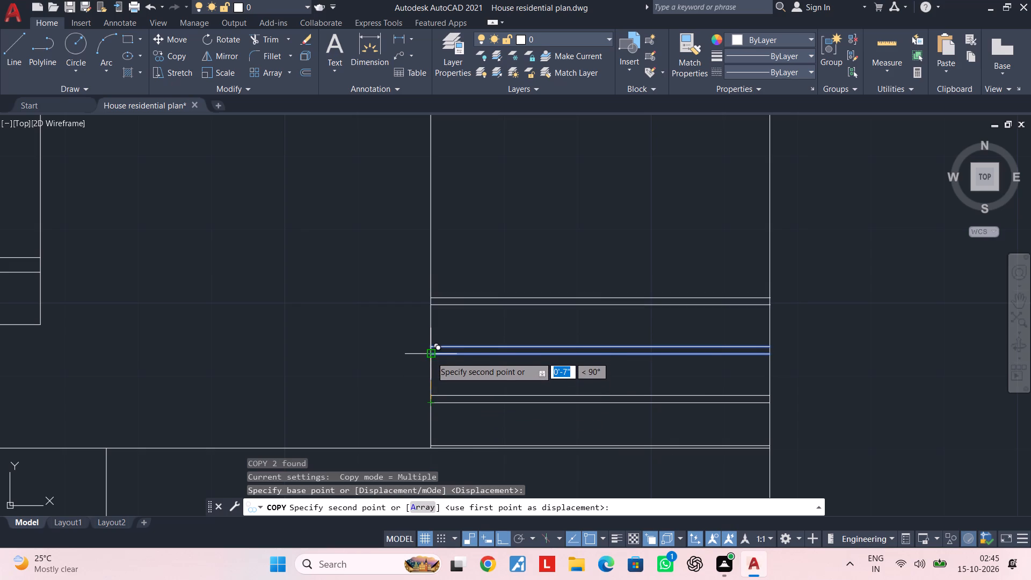
pyautogui.scroll(3, 431, 357)
pyautogui.click(415, 347)
pyautogui.scroll(-4, 417, 343)
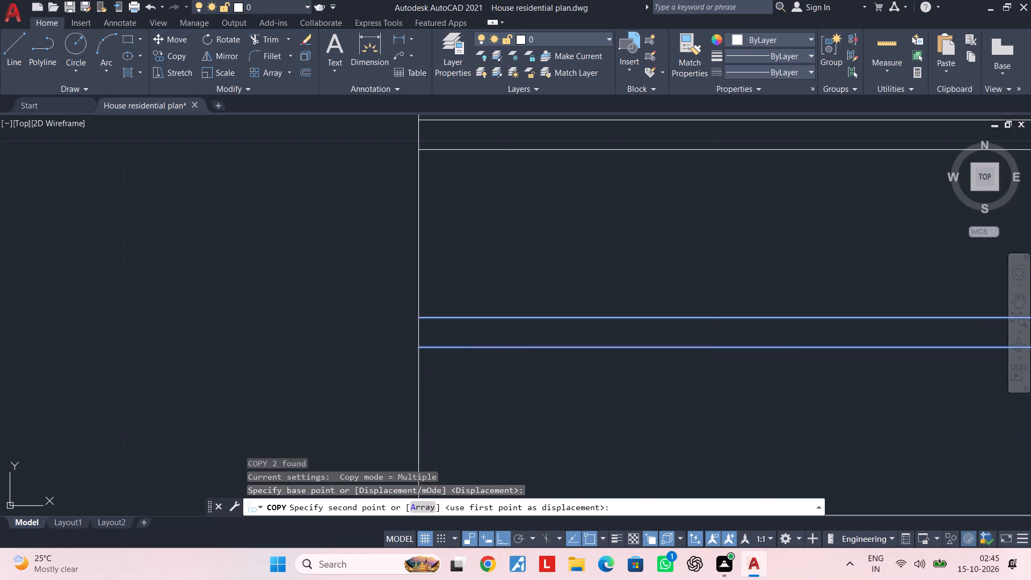
pyautogui.scroll(-4, 434, 243)
pyautogui.moveTo(420, 251); pyautogui.dragTo(444, 359, button='middle')
pyautogui.scroll(3, 448, 322)
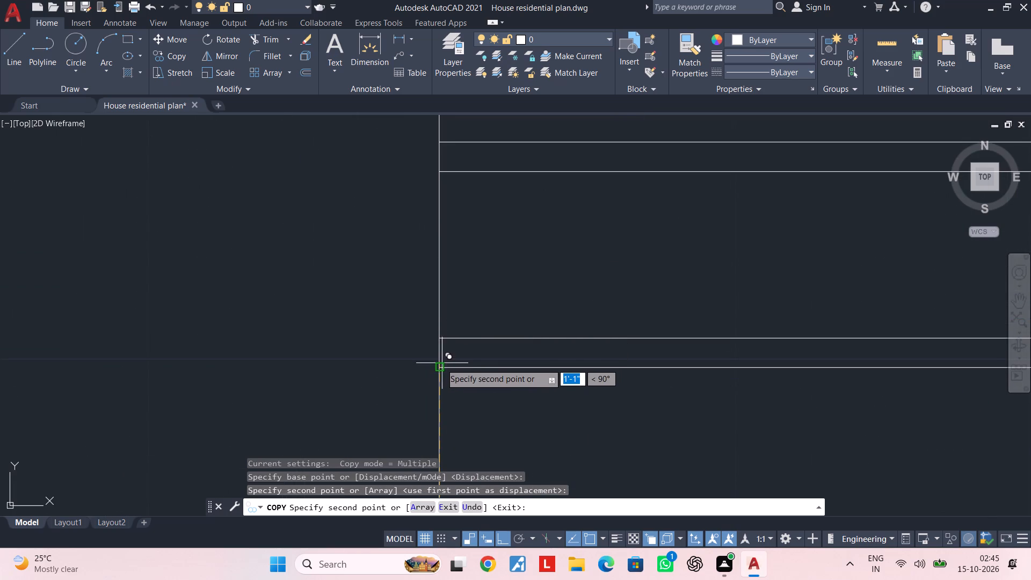
pyautogui.click(438, 365)
# Place four more copies of the groove pair up the strip at the same spacing, reaching just below the adjacent window's sill level.
pyautogui.scroll(-7, 450, 327)
pyautogui.moveTo(463, 289); pyautogui.dragTo(470, 389, button='middle')
pyautogui.scroll(2, 468, 364)
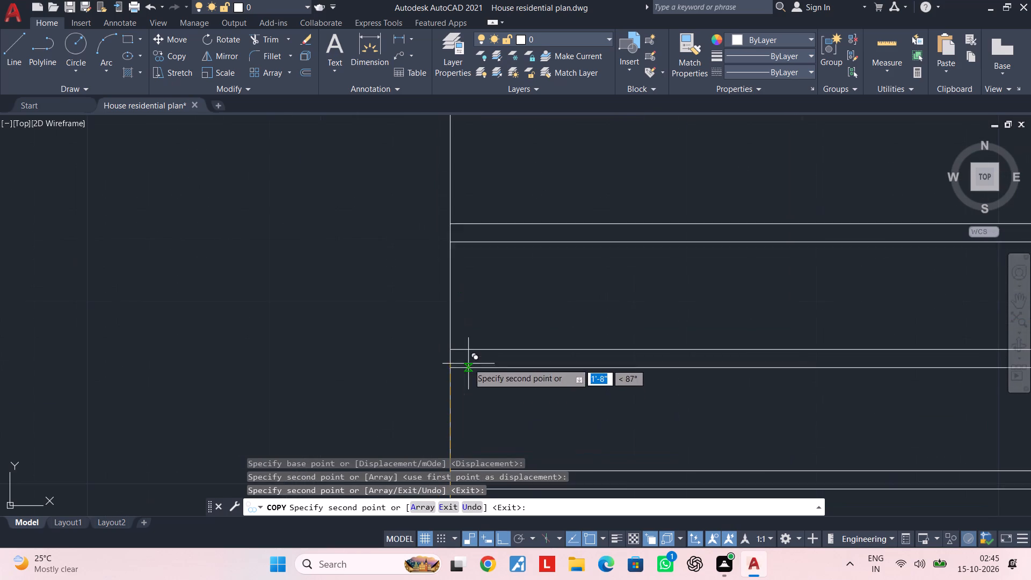
pyautogui.click(453, 368)
pyautogui.scroll(-3, 447, 280)
pyautogui.moveTo(449, 281); pyautogui.dragTo(460, 368, button='middle')
pyautogui.click(460, 345)
pyautogui.scroll(-4, 459, 317)
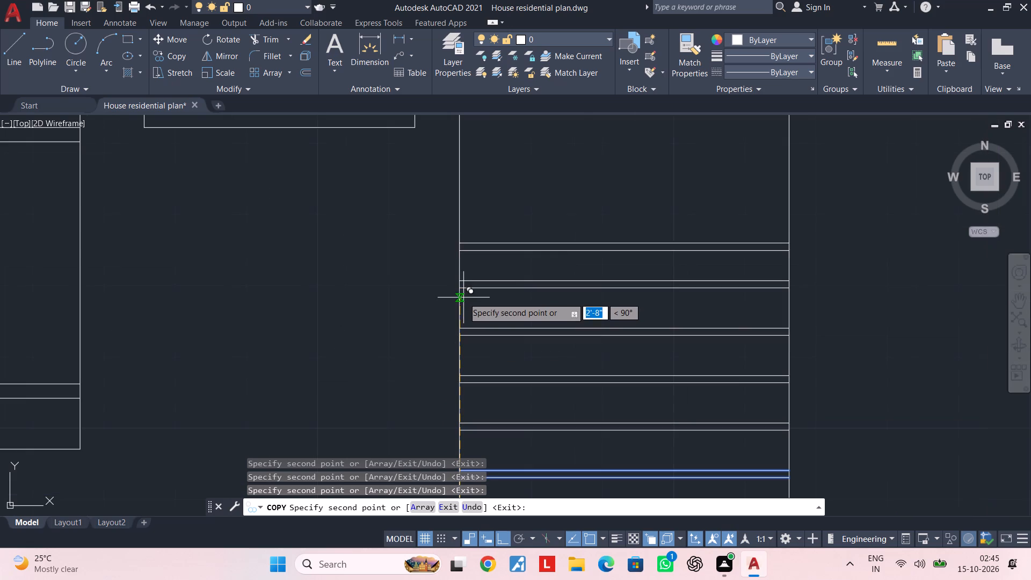
pyautogui.click(464, 286)
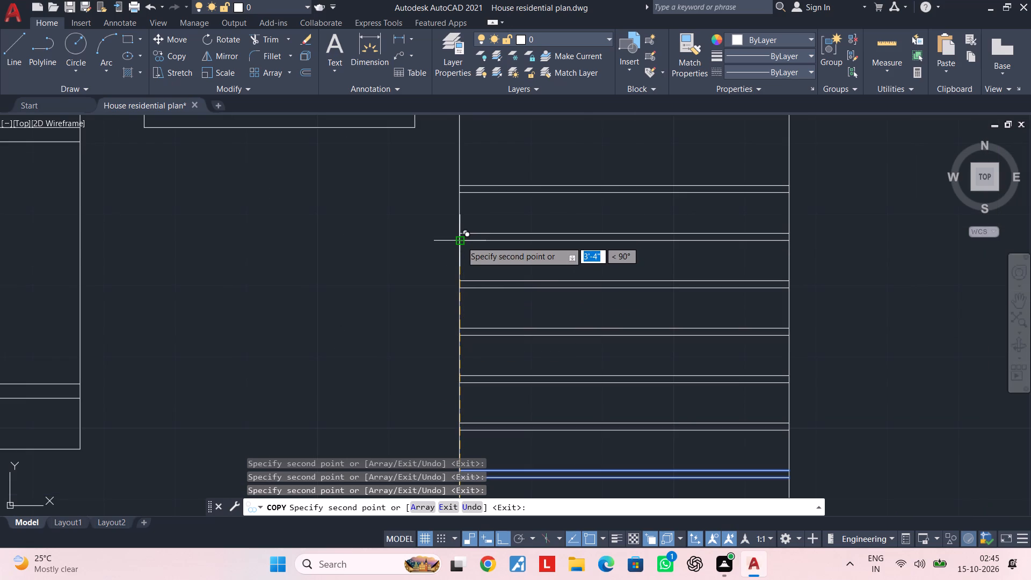
pyautogui.scroll(2, 461, 241)
pyautogui.click(451, 240)
# Place four more equally spaced groove pairs up the strip, past the bottom of the adjacent window.
pyautogui.scroll(-6, 455, 248)
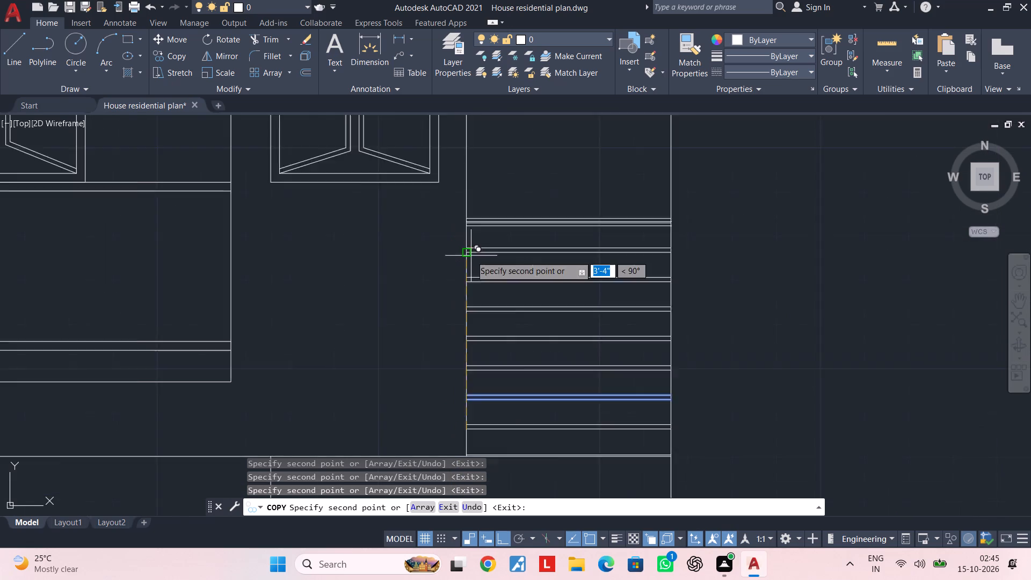
pyautogui.scroll(-2, 471, 256)
pyautogui.moveTo(470, 252); pyautogui.dragTo(483, 385, button='middle')
pyautogui.scroll(2, 483, 365)
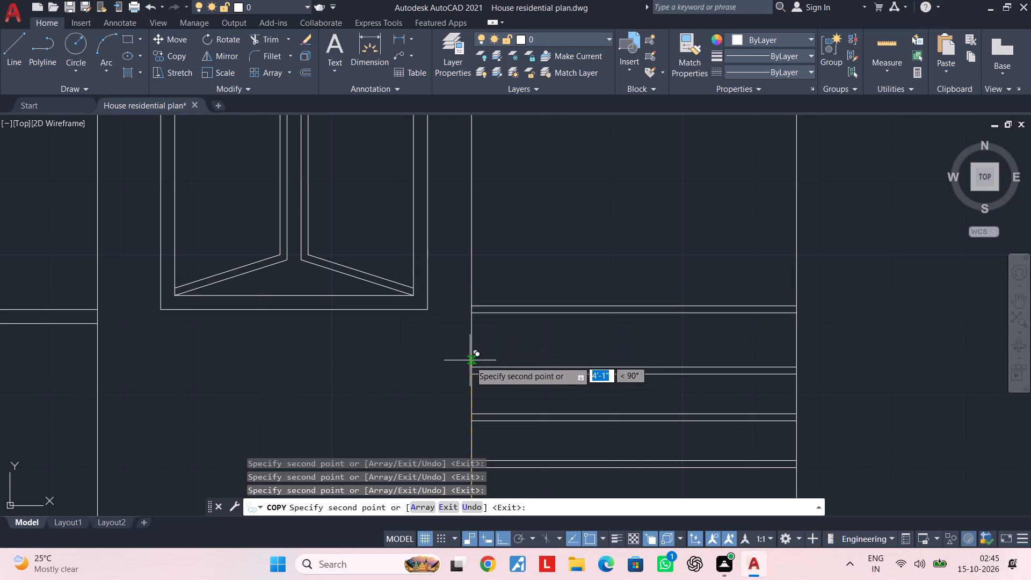
pyautogui.click(470, 376)
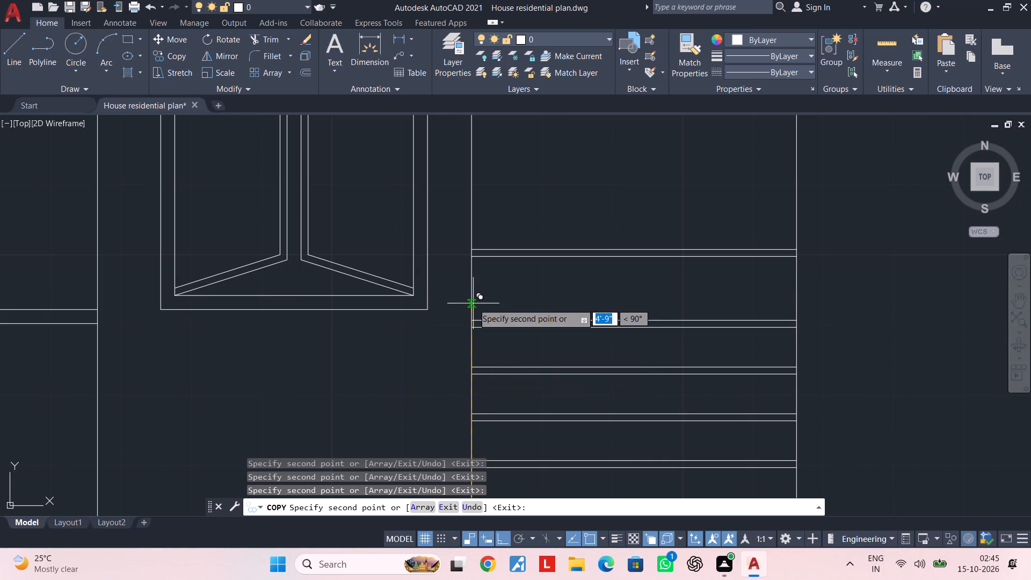
pyautogui.click(472, 329)
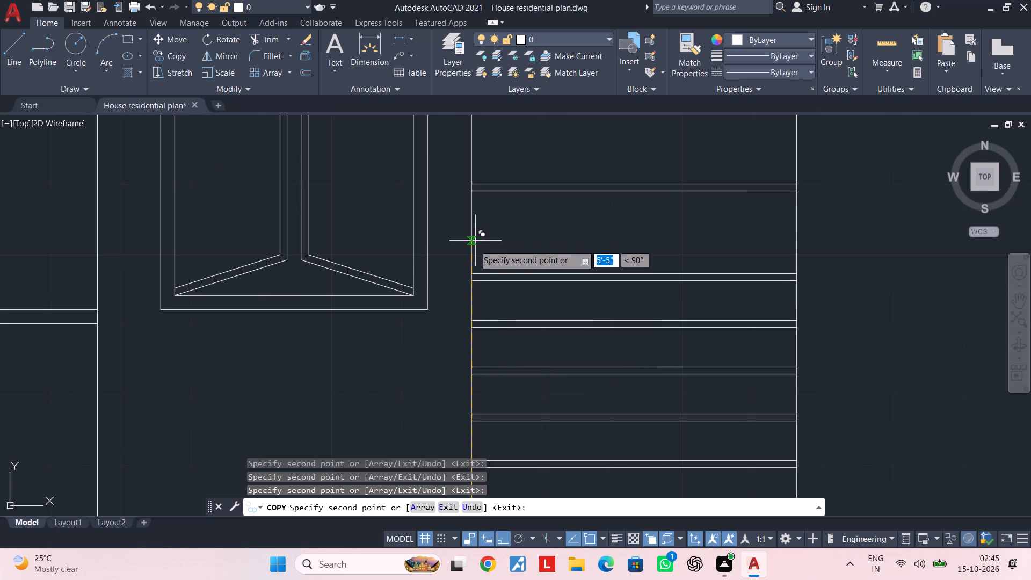
pyautogui.click(471, 281)
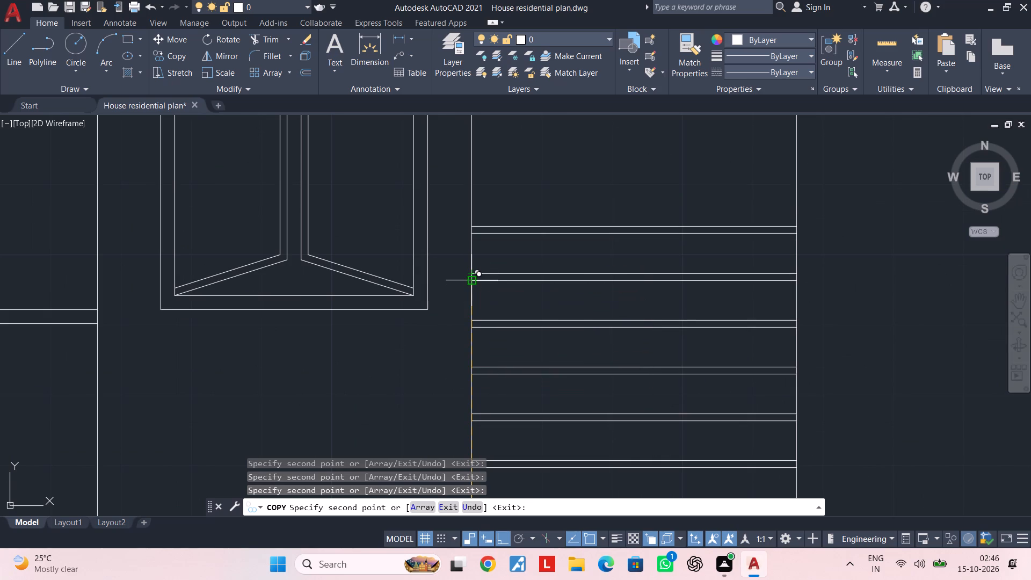
pyautogui.scroll(-3, 471, 258)
pyautogui.moveTo(471, 256); pyautogui.dragTo(473, 372, button='middle')
pyautogui.scroll(2, 468, 366)
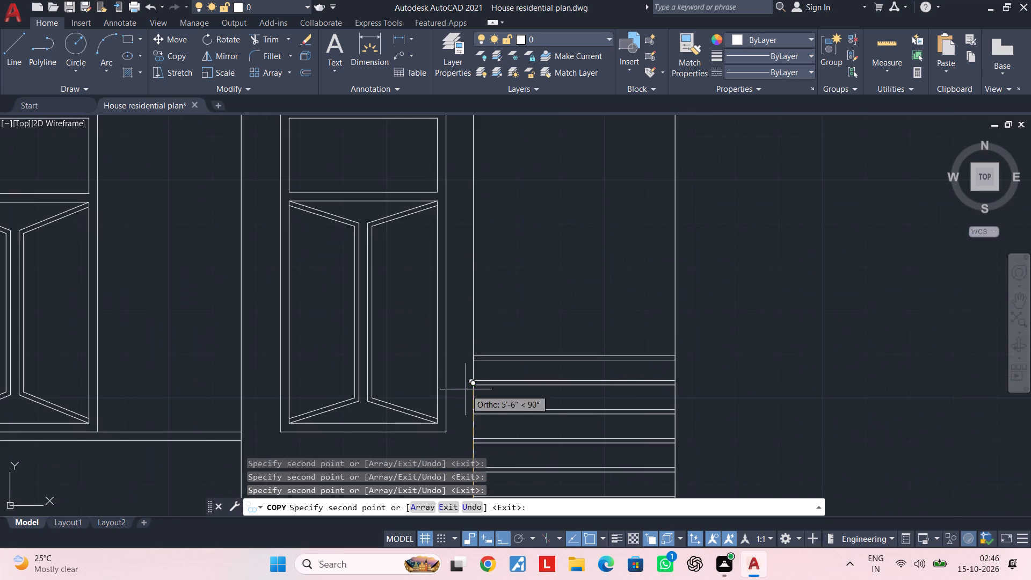
pyautogui.scroll(3, 471, 421)
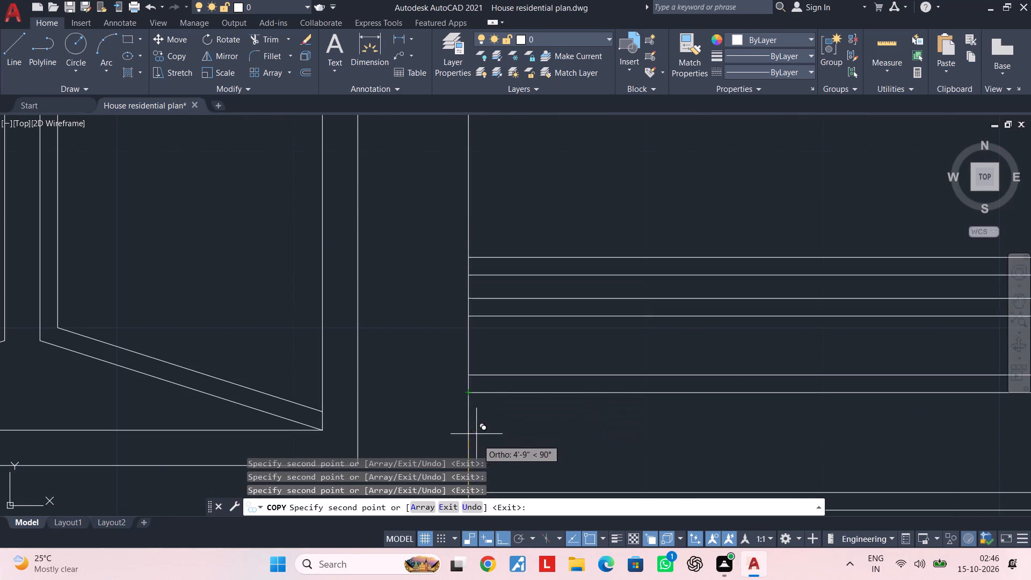
pyautogui.click(471, 272)
# Add four more equally spaced groove pairs up the strip alongside the window's shutter panels, snapping each to the previous pair's end.
pyautogui.scroll(-6, 471, 272)
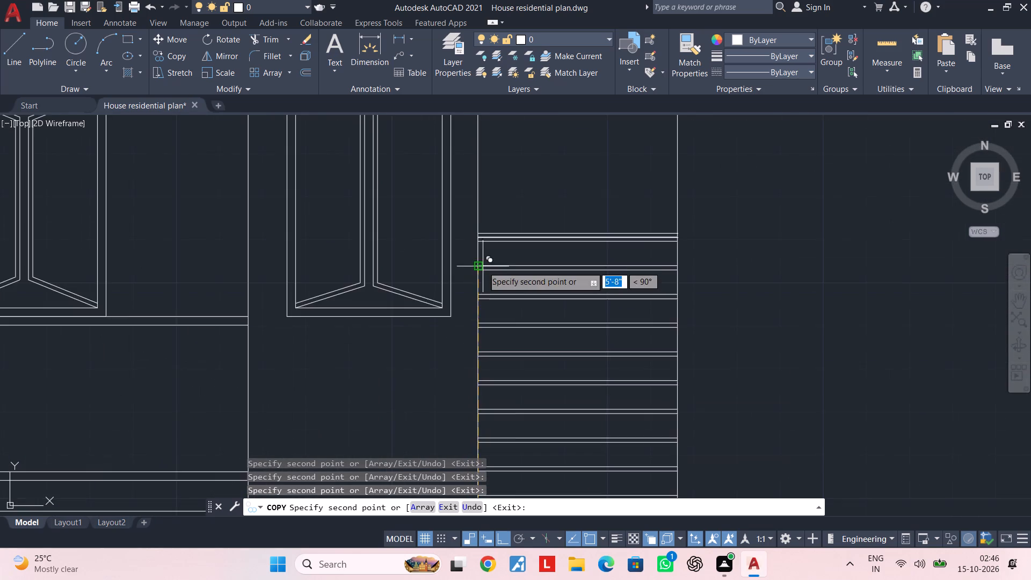
pyautogui.moveTo(484, 261); pyautogui.dragTo(489, 369, button='middle')
pyautogui.scroll(2, 487, 340)
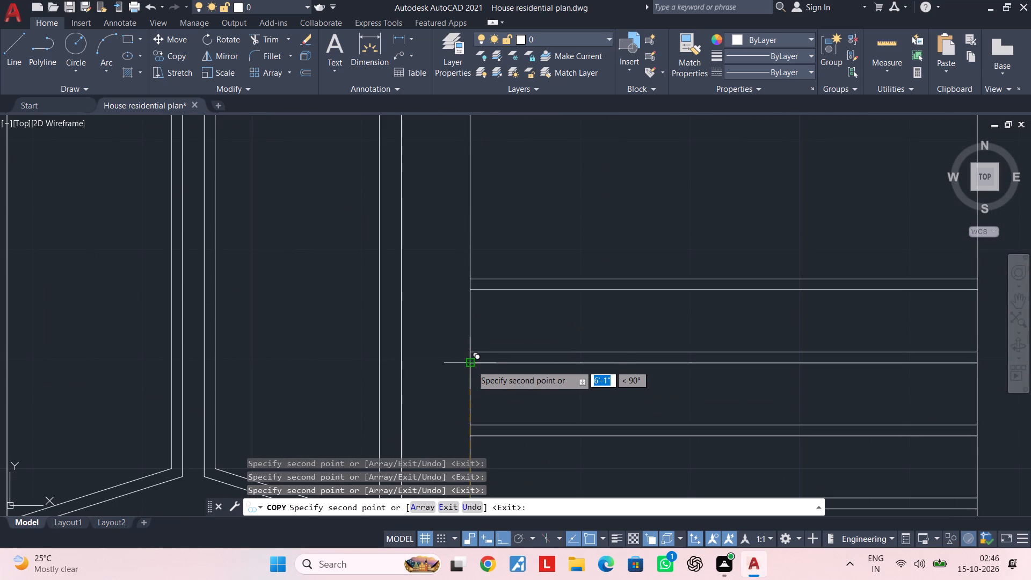
pyautogui.click(471, 365)
pyautogui.scroll(-1, 477, 304)
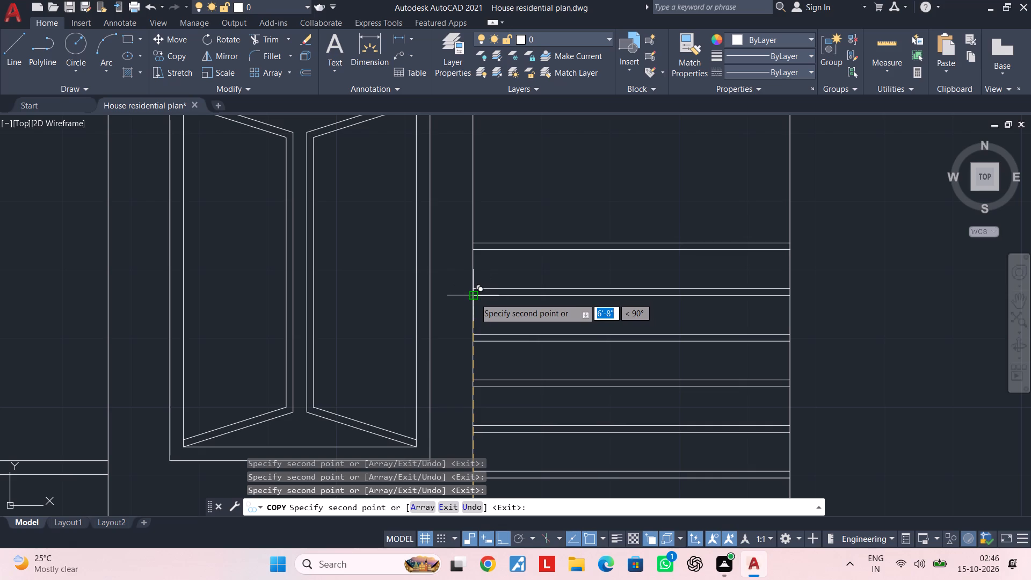
pyautogui.click(474, 298)
pyautogui.moveTo(476, 219); pyautogui.dragTo(477, 326, button='middle')
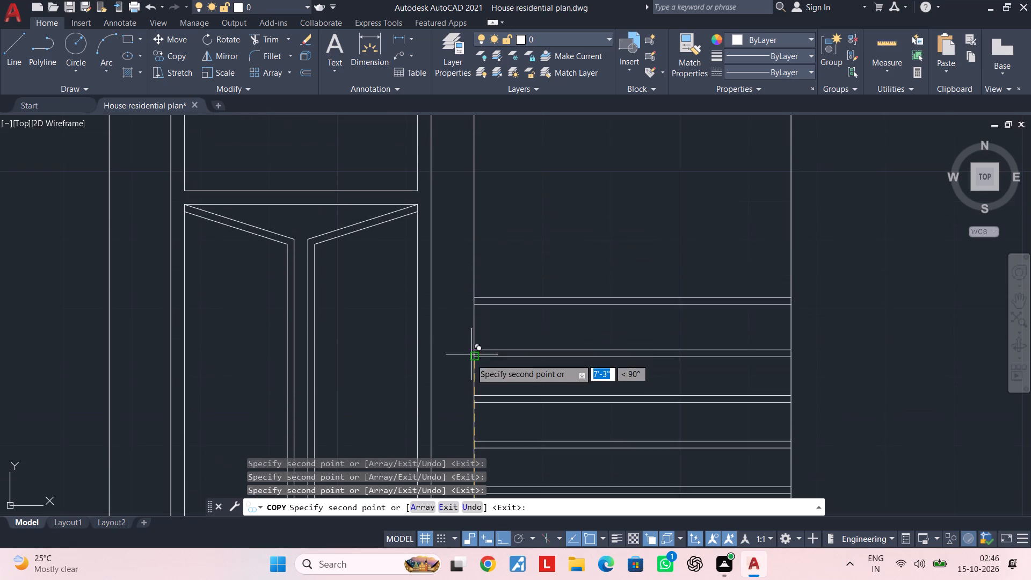
pyautogui.scroll(3, 470, 353)
pyautogui.click(478, 366)
pyautogui.scroll(-4, 479, 353)
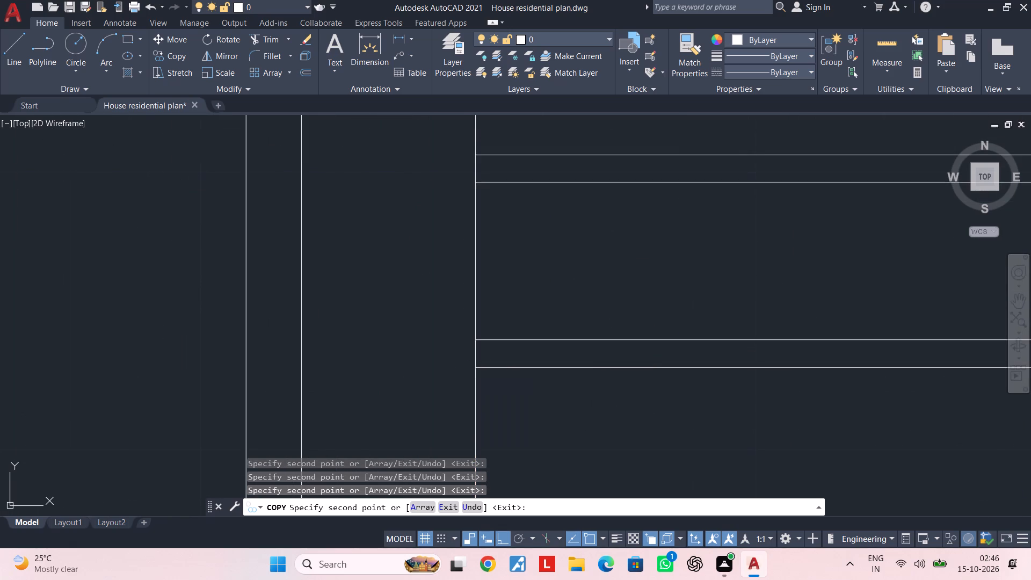
pyautogui.scroll(-2, 497, 308)
pyautogui.moveTo(504, 293); pyautogui.dragTo(499, 393, button='middle')
pyautogui.scroll(2, 495, 378)
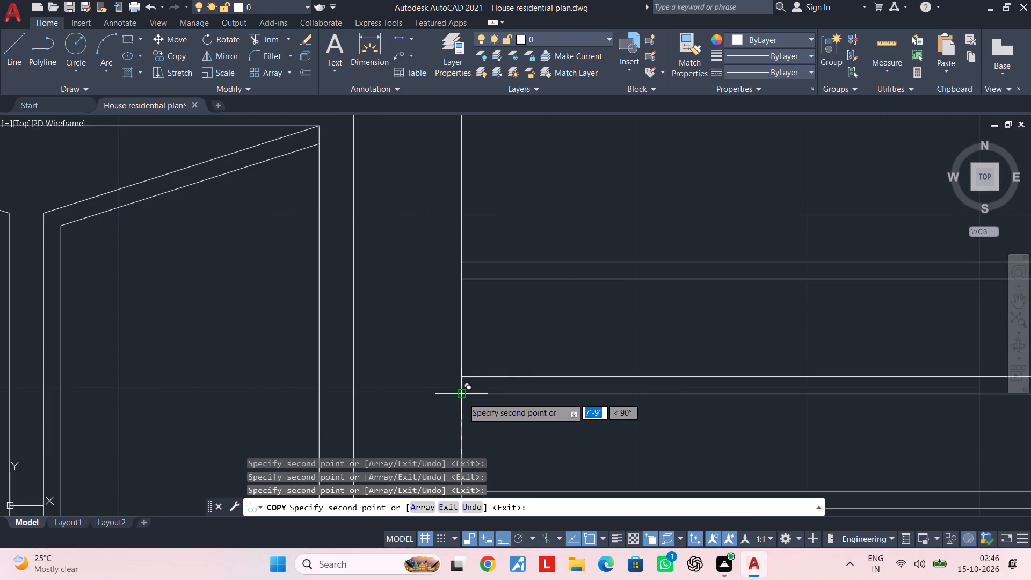
pyautogui.click(462, 397)
# Add two more equally spaced groove pairs to the strip near the top of the window's shutter panels.
pyautogui.scroll(-3, 466, 383)
pyautogui.scroll(-1, 490, 316)
pyautogui.moveTo(490, 316); pyautogui.dragTo(486, 389, button='middle')
pyautogui.scroll(2, 484, 377)
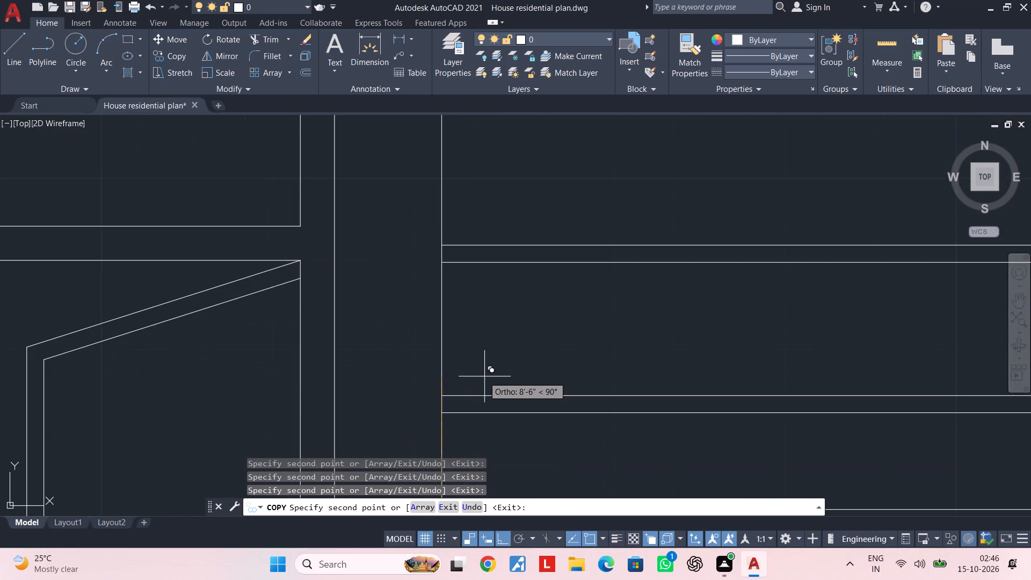
pyautogui.click(441, 412)
pyautogui.scroll(-2, 447, 386)
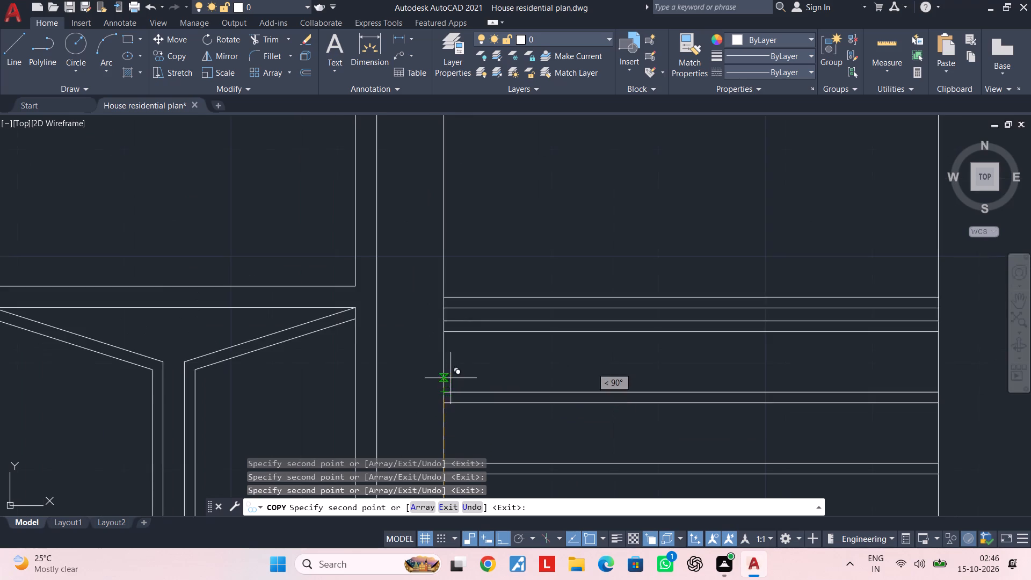
pyautogui.scroll(-3, 455, 257)
pyautogui.moveTo(455, 257); pyautogui.dragTo(460, 368, button='middle')
pyautogui.scroll(3, 460, 365)
pyautogui.moveTo(458, 369); pyautogui.dragTo(468, 250, button='middle')
pyautogui.click(450, 335)
# Add four more equally spaced groove pairs up the strip beside the window's top pane, snapping each to the previous pair's end.
pyautogui.scroll(-5, 455, 335)
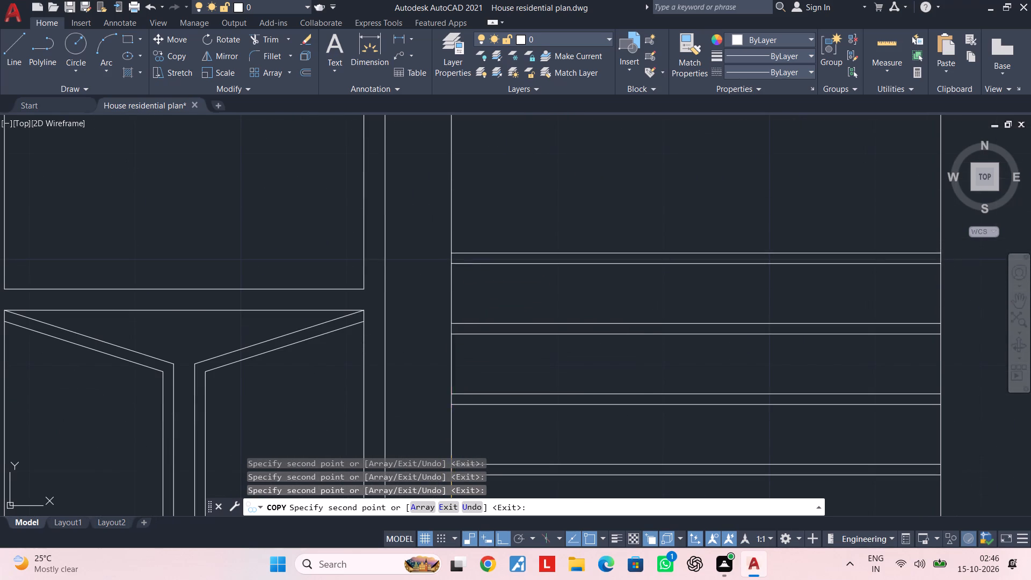
pyautogui.scroll(-5, 476, 306)
pyautogui.scroll(4, 488, 285)
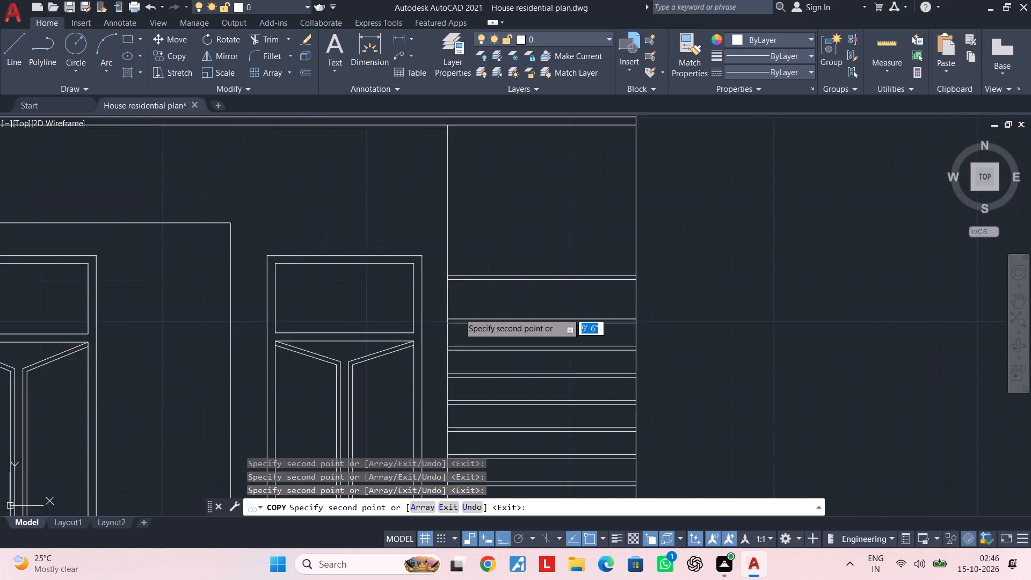
pyautogui.scroll(2, 459, 313)
pyautogui.click(425, 336)
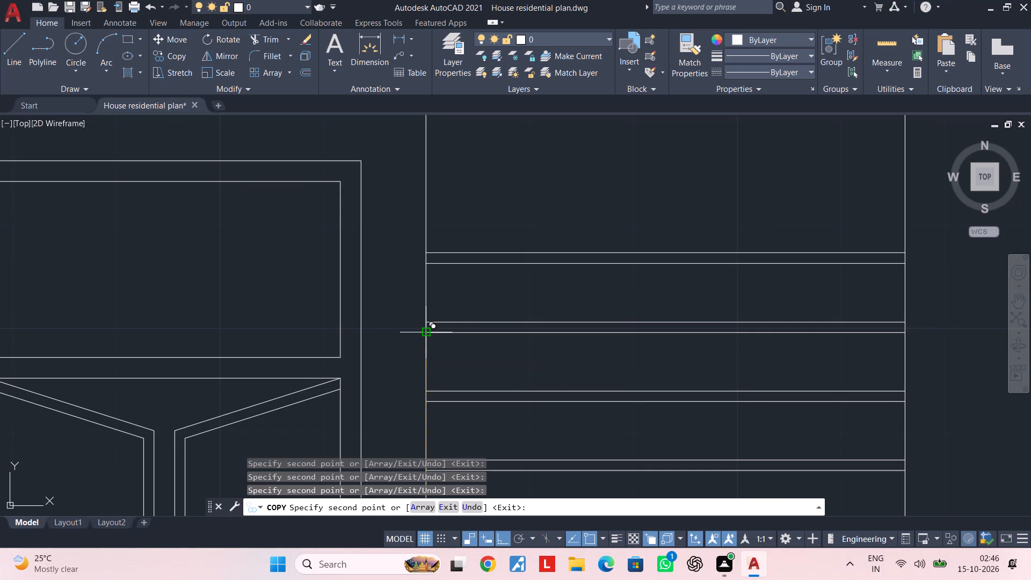
pyautogui.scroll(-2, 425, 335)
pyautogui.scroll(3, 424, 316)
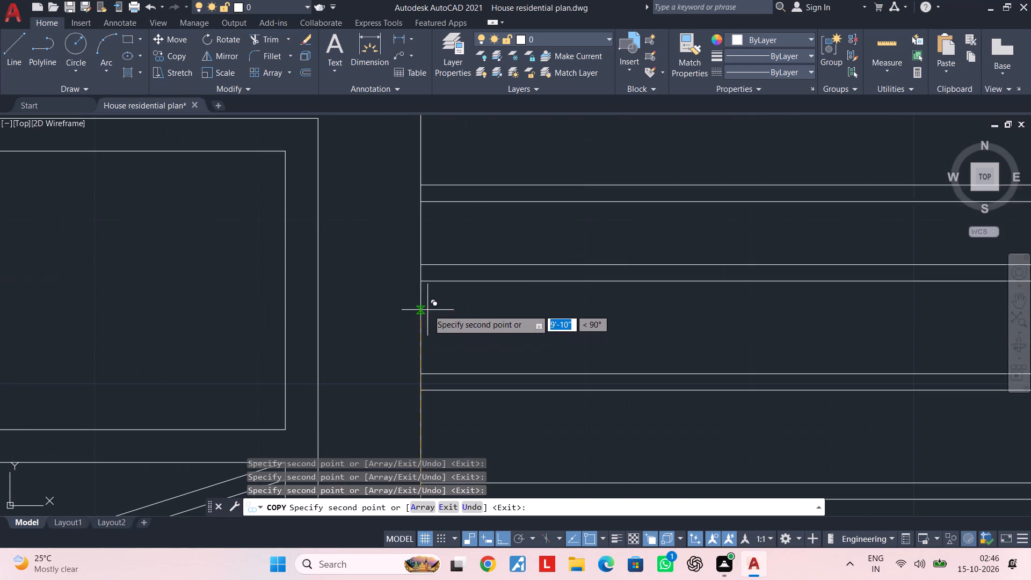
pyautogui.click(424, 284)
pyautogui.scroll(-3, 427, 284)
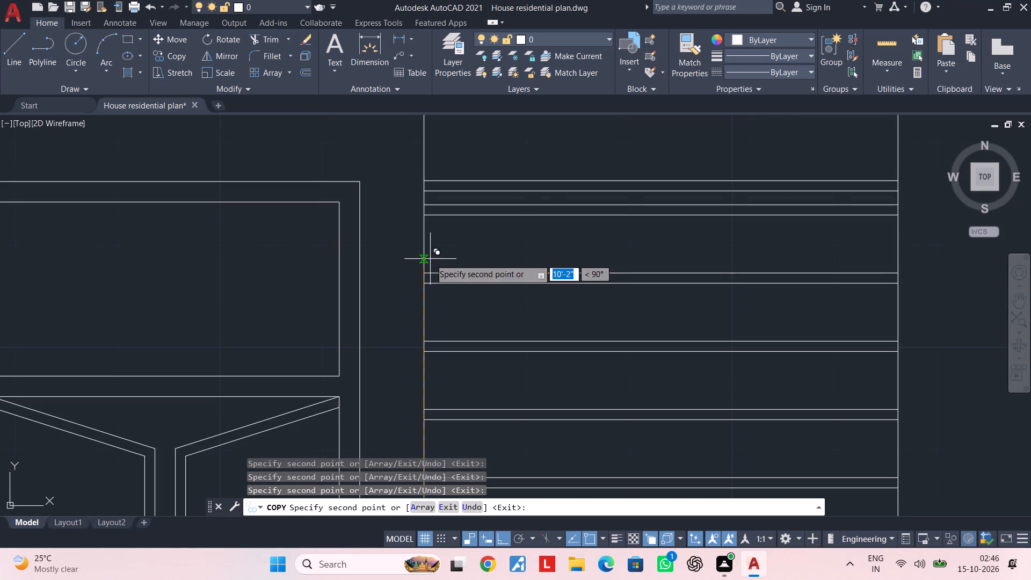
pyautogui.moveTo(430, 251); pyautogui.dragTo(457, 394, button='middle')
pyautogui.scroll(1, 452, 361)
pyautogui.click(446, 359)
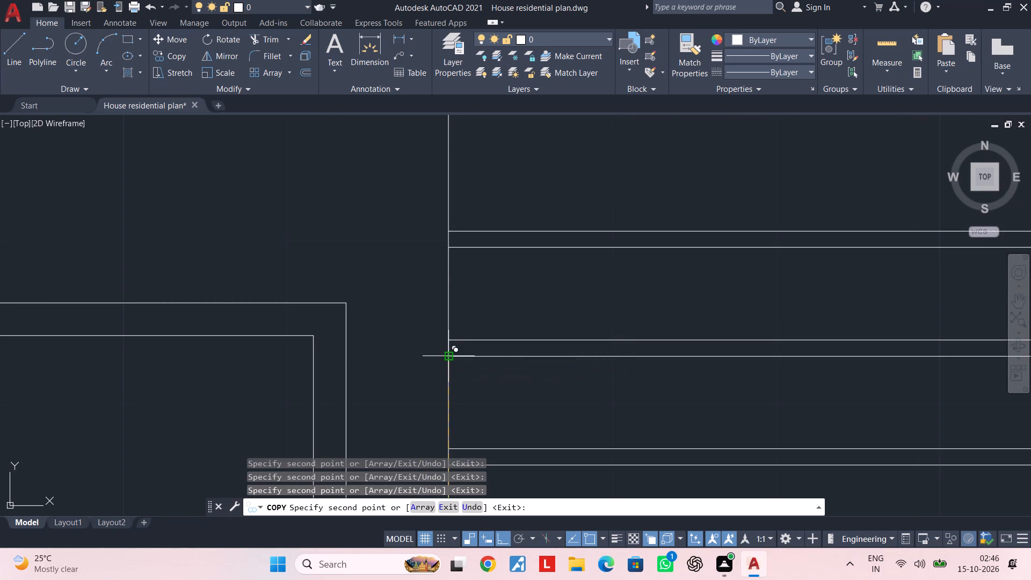
pyautogui.click(446, 250)
# Place the last three equally spaced groove pairs up to just below the roof band's lower line and finish copying.
pyautogui.scroll(-2, 446, 250)
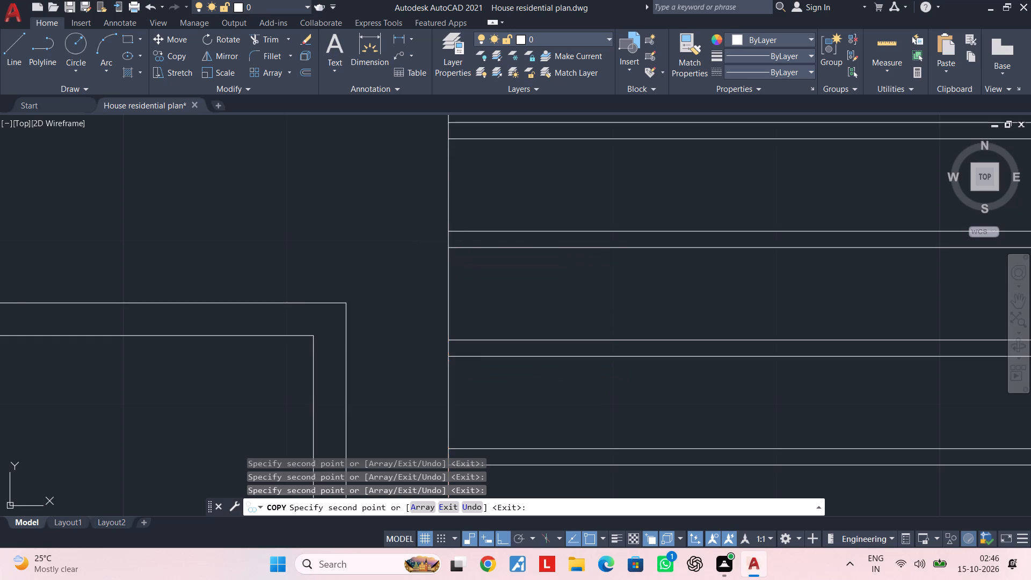
pyautogui.moveTo(452, 234); pyautogui.dragTo(456, 411, button='middle')
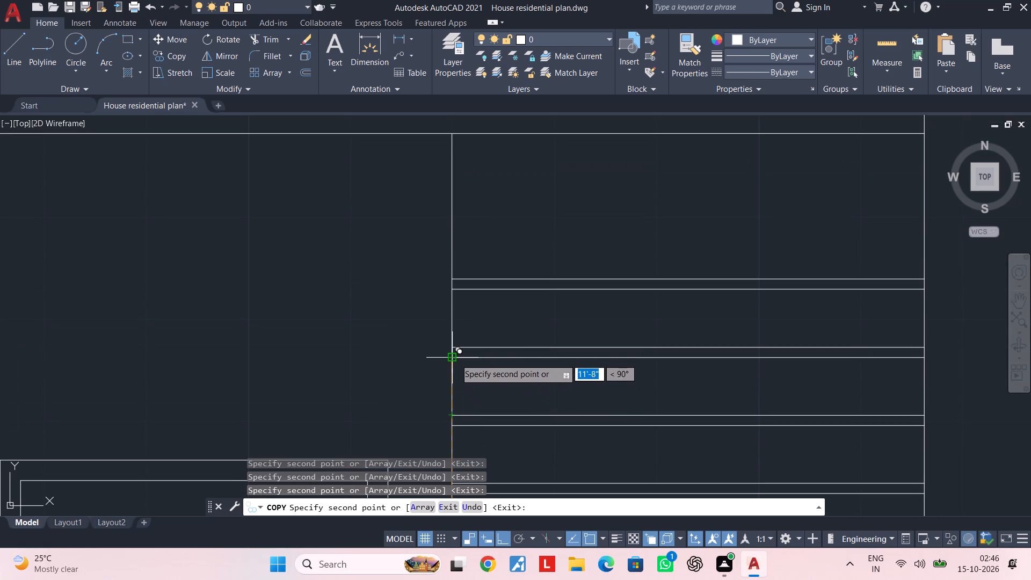
pyautogui.click(455, 360)
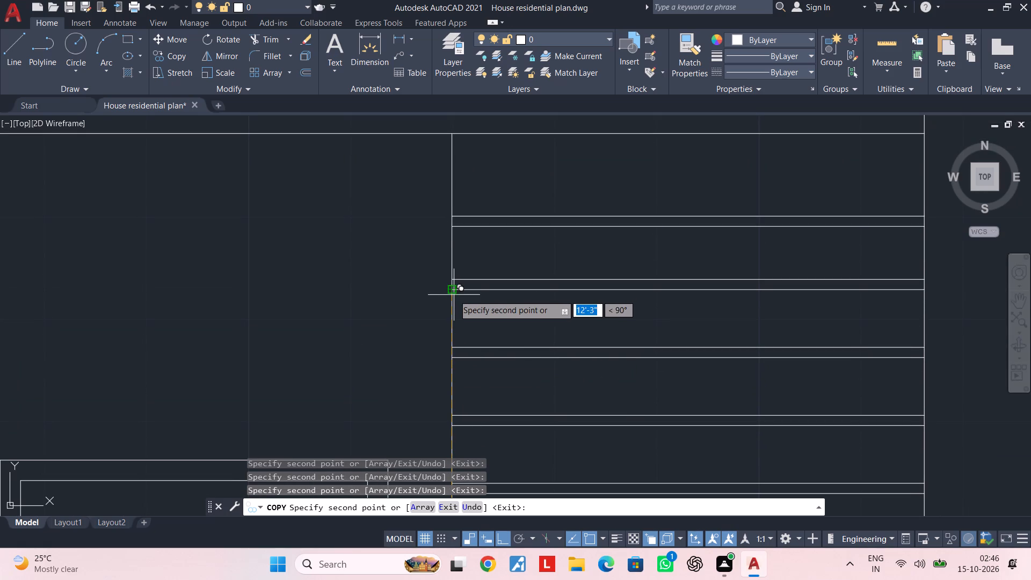
pyautogui.click(454, 291)
pyautogui.moveTo(456, 252); pyautogui.dragTo(456, 367, button='middle')
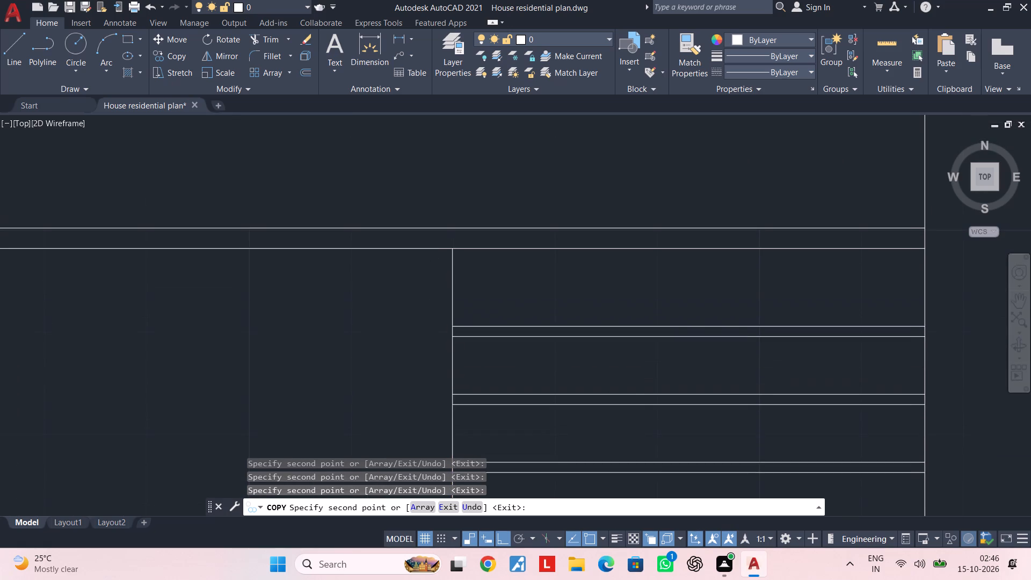
pyautogui.scroll(1, 458, 343)
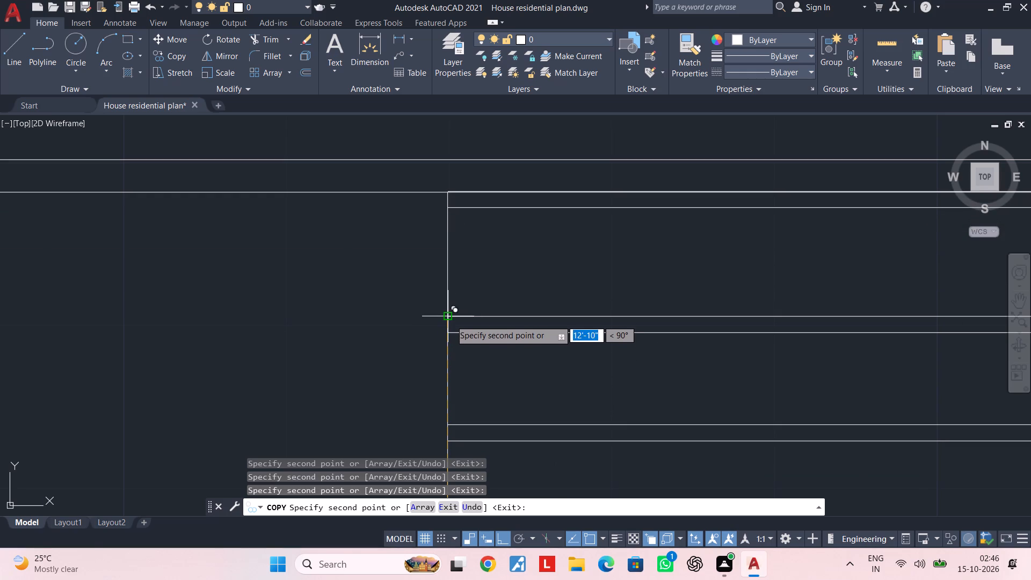
pyautogui.click(450, 335)
pyautogui.press('Escape')
pyautogui.press('Escape')
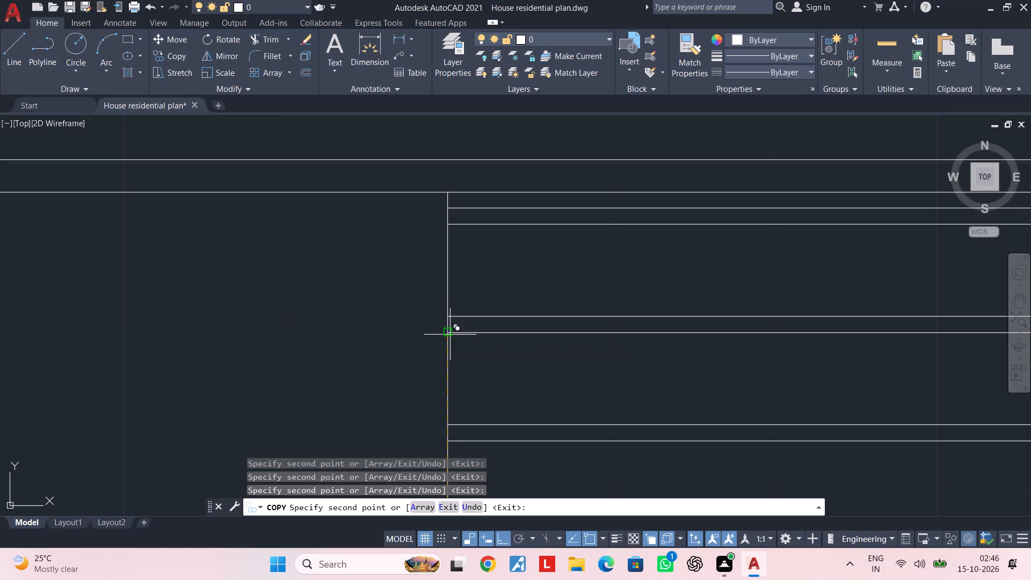
pyautogui.moveTo(651, 277); pyautogui.dragTo(640, 396, button='middle')
pyautogui.press('Escape')
pyautogui.press('Escape')
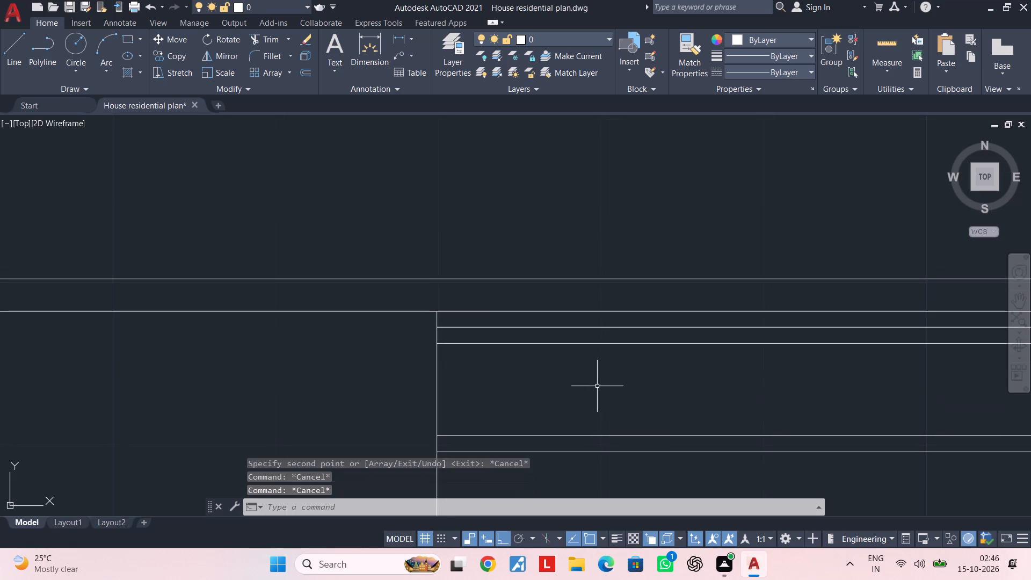
# Extend the grooved strip's inner vertical edge up to the roof band's top line.
pyautogui.write('ex')
pyautogui.press('space')
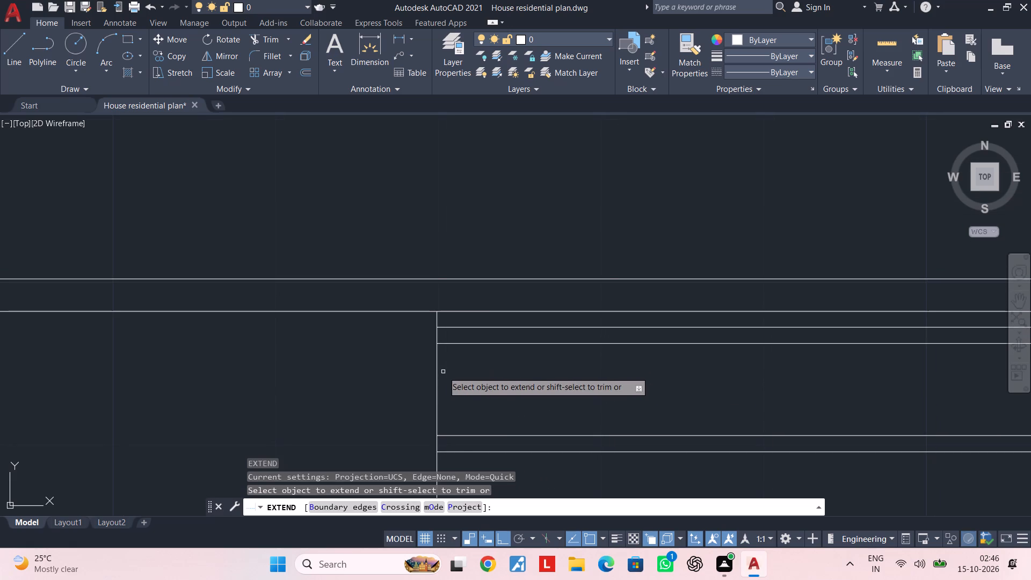
pyautogui.click(434, 371)
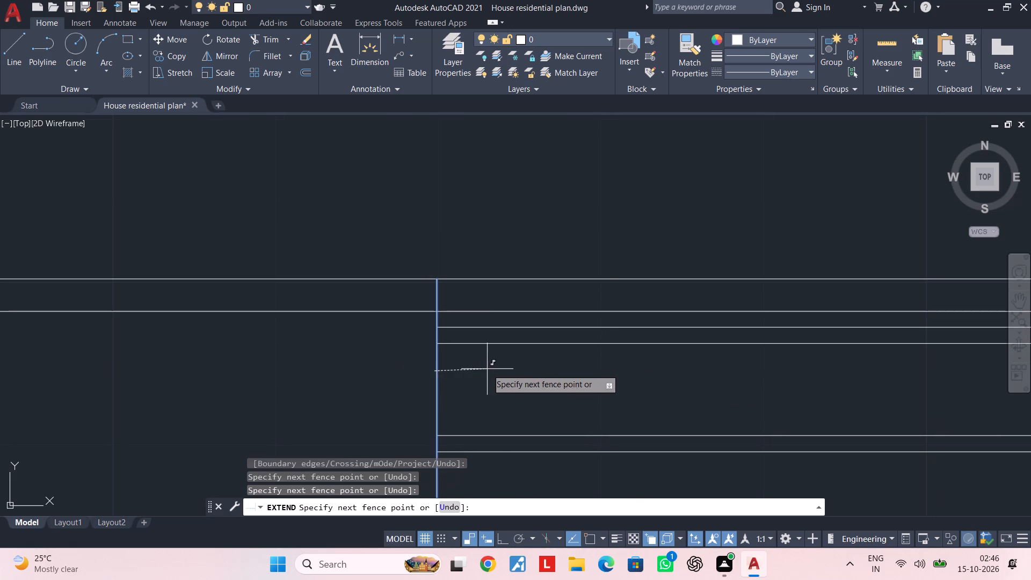
pyautogui.click(511, 373)
pyautogui.press('Escape')
pyautogui.press('Escape')
# Trim away both roof band lines where they cross the grooved strip, between its inner edge and the outer wall.
pyautogui.press('t')
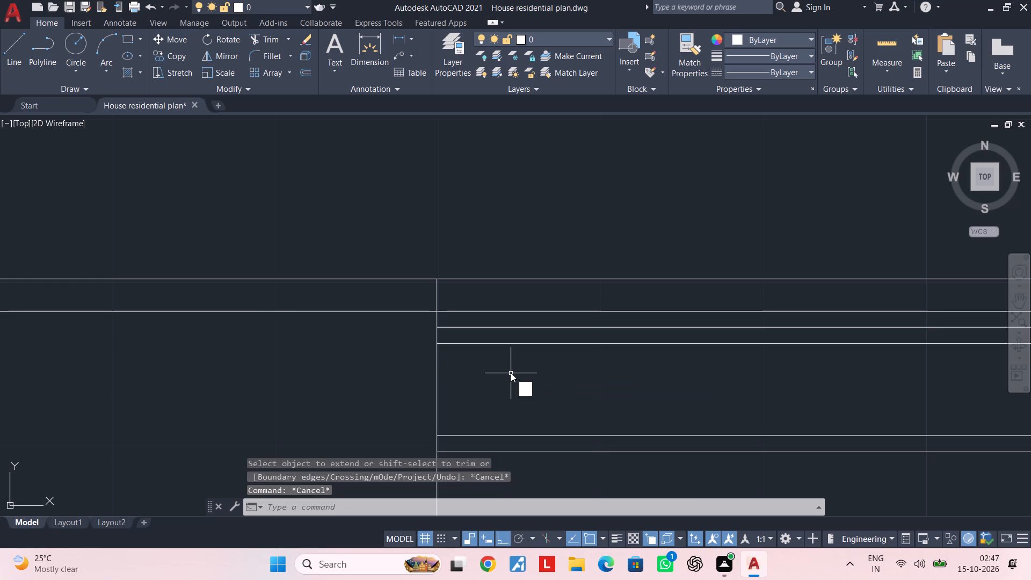
pyautogui.write('r')
pyautogui.press('space')
pyautogui.scroll(2, 491, 306)
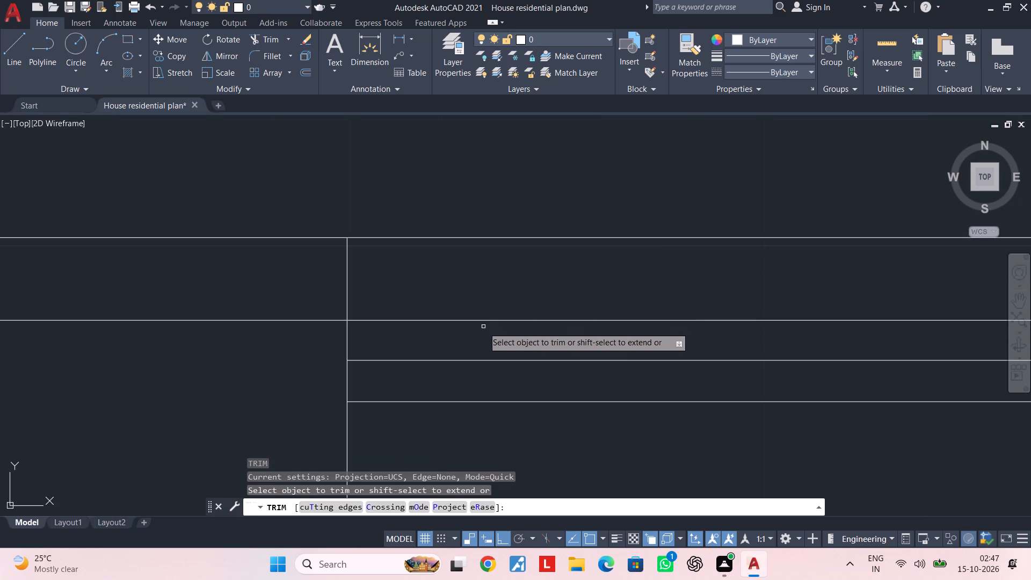
pyautogui.click(483, 329)
pyautogui.click(509, 231)
pyautogui.press('Escape')
pyautogui.scroll(-5, 512, 255)
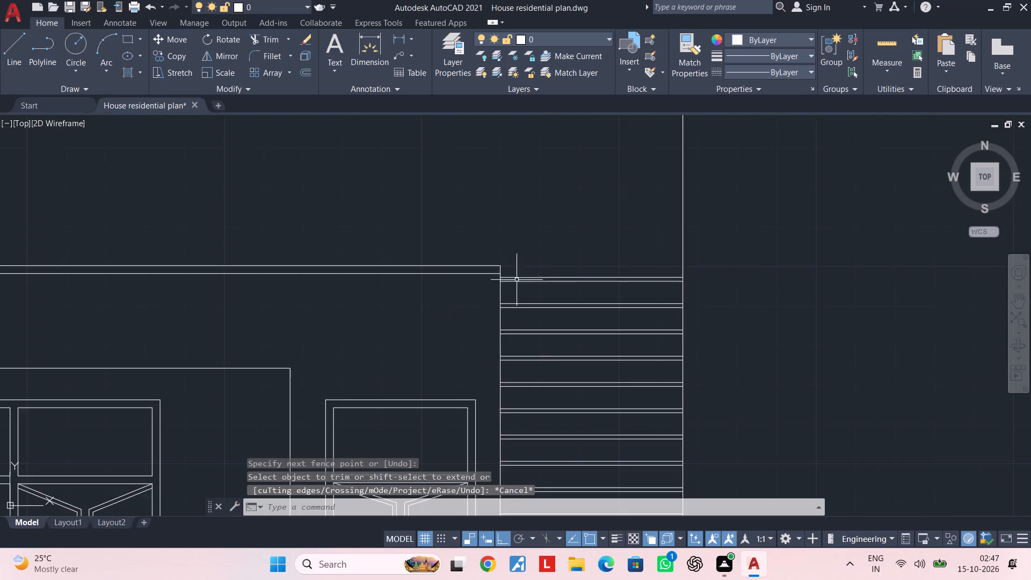
pyautogui.moveTo(494, 303); pyautogui.dragTo(717, 324, button='middle')
pyautogui.scroll(-2, 664, 346)
pyautogui.moveTo(664, 346); pyautogui.dragTo(643, 368, button='middle')
pyautogui.moveTo(621, 359); pyautogui.dragTo(622, 351, button='middle')
pyautogui.press('Escape')
pyautogui.press('Escape')
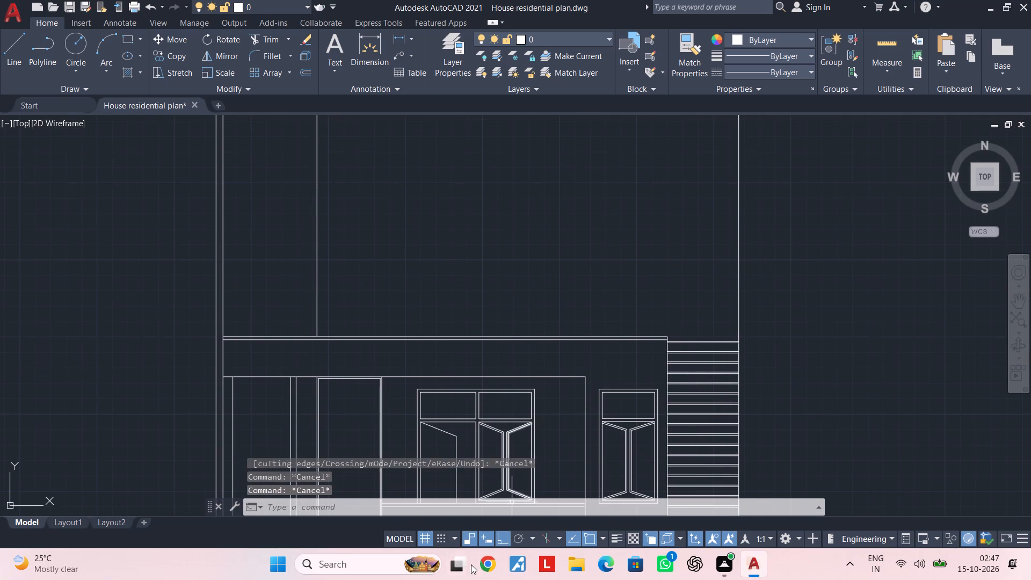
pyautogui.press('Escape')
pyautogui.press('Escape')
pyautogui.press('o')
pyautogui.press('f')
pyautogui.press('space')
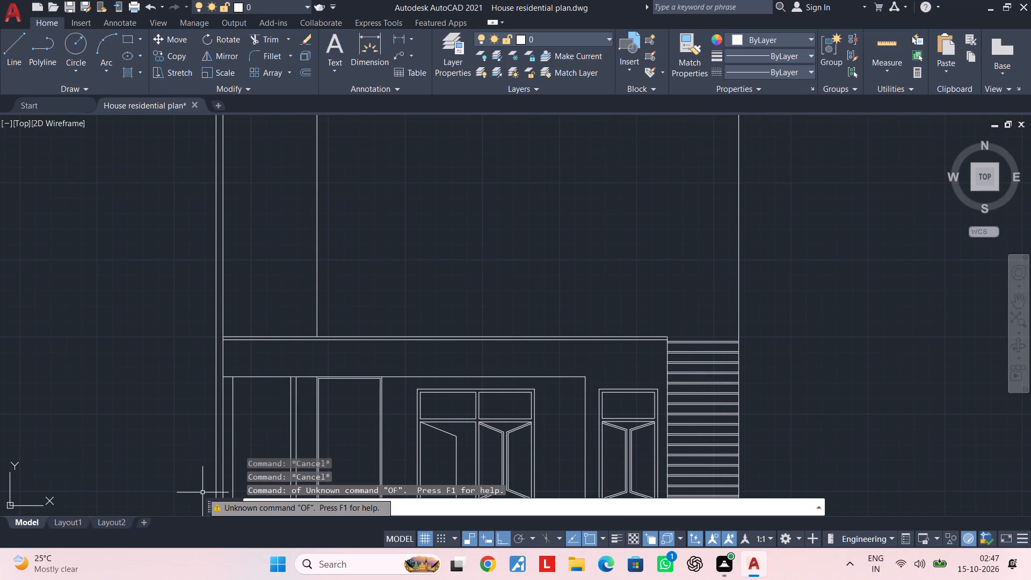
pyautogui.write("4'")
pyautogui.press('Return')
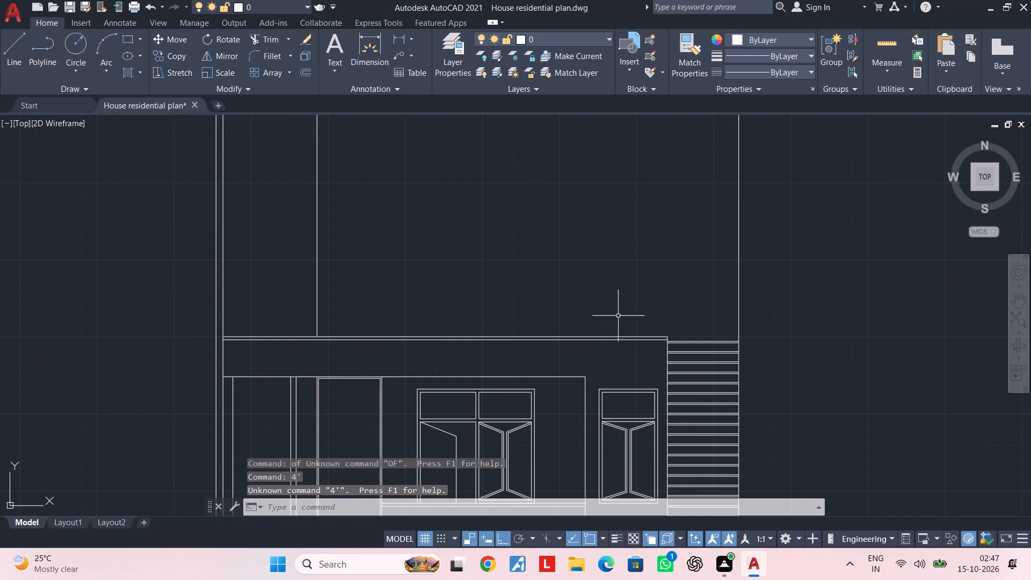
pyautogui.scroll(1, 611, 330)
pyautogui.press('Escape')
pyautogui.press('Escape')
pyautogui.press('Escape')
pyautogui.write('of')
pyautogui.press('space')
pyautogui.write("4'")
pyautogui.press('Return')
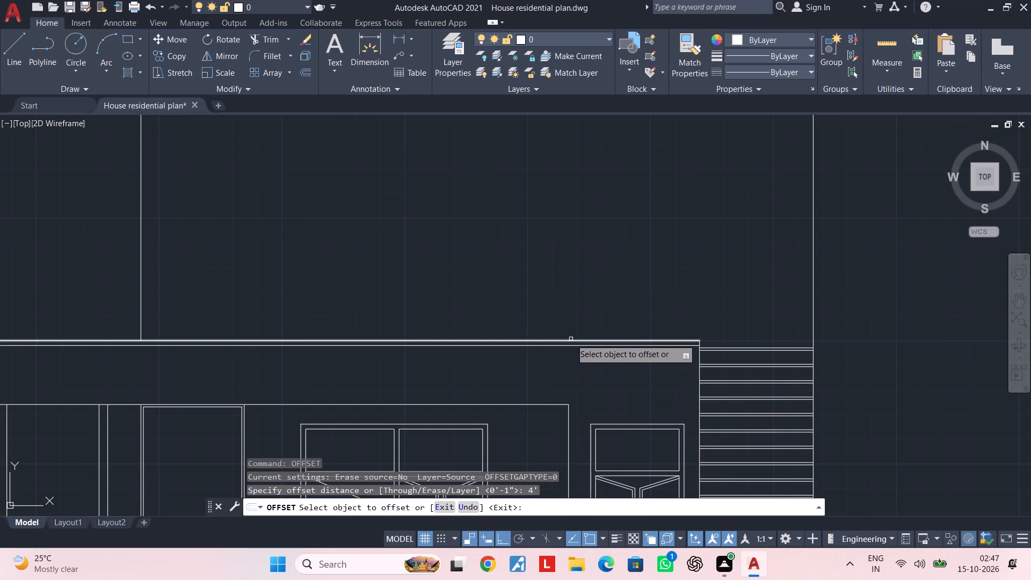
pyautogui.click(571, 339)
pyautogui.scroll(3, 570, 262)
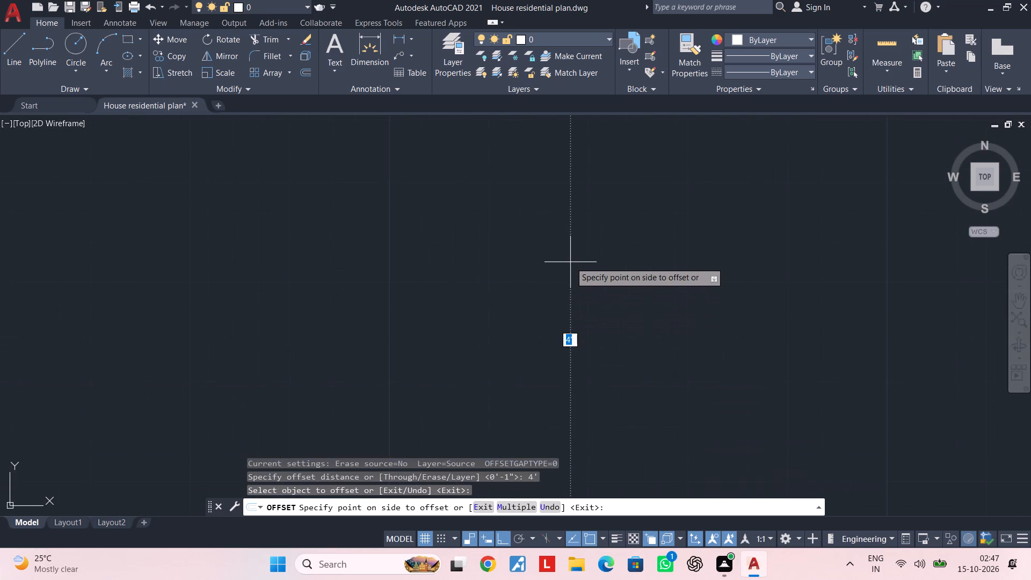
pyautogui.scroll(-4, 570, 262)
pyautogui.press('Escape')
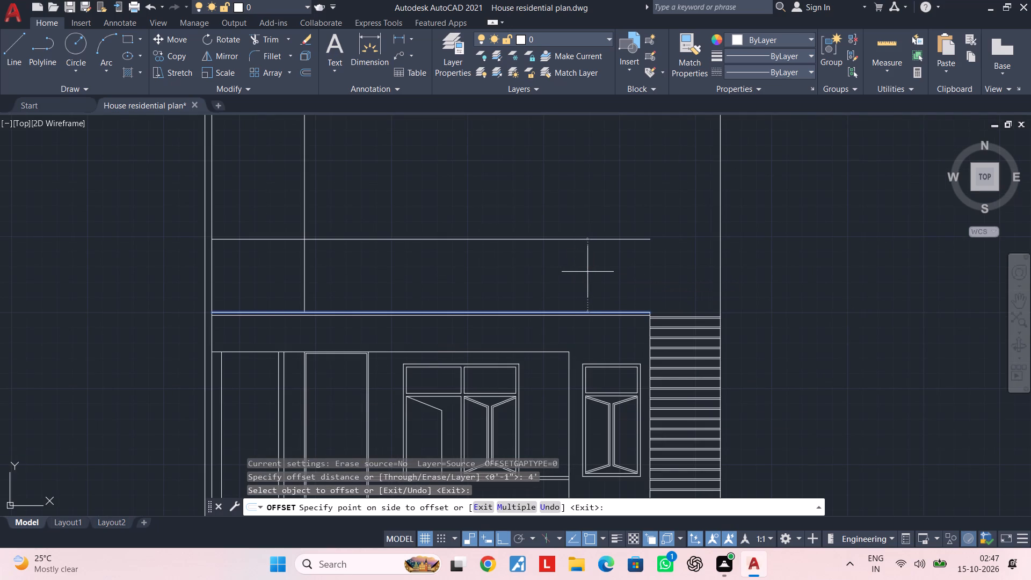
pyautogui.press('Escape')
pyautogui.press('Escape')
# Offset the roof band's top line 3' upward.
pyautogui.write('of')
pyautogui.press('space')
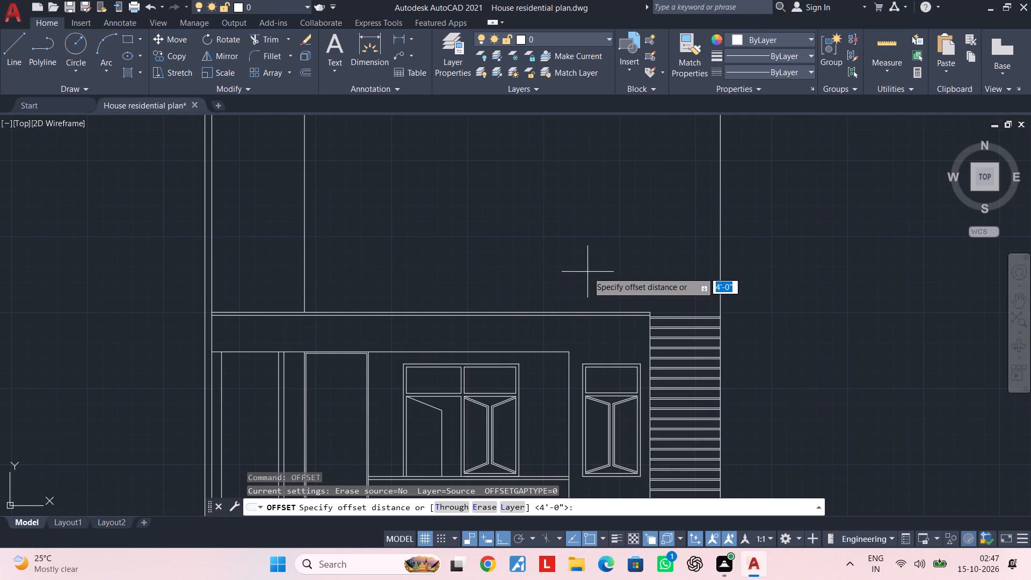
pyautogui.press('3')
pyautogui.press("'")
pyautogui.press('Return')
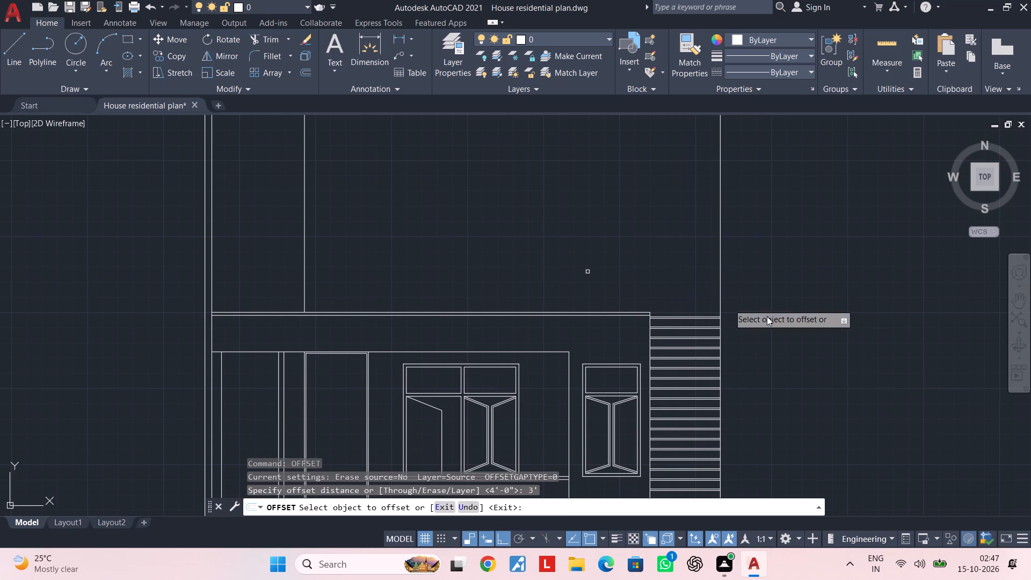
pyautogui.scroll(2, 600, 300)
pyautogui.click(583, 325)
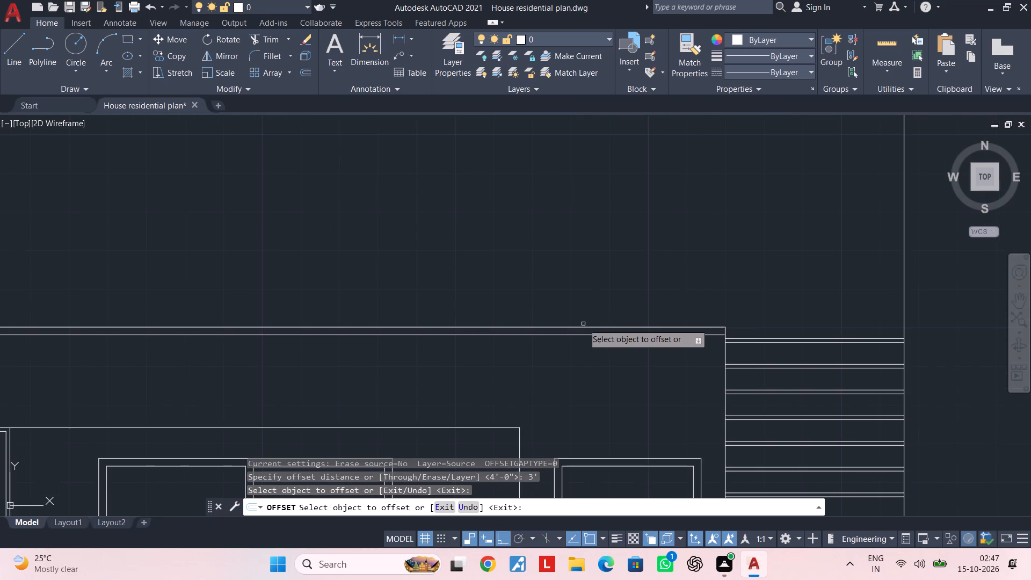
pyautogui.click(555, 326)
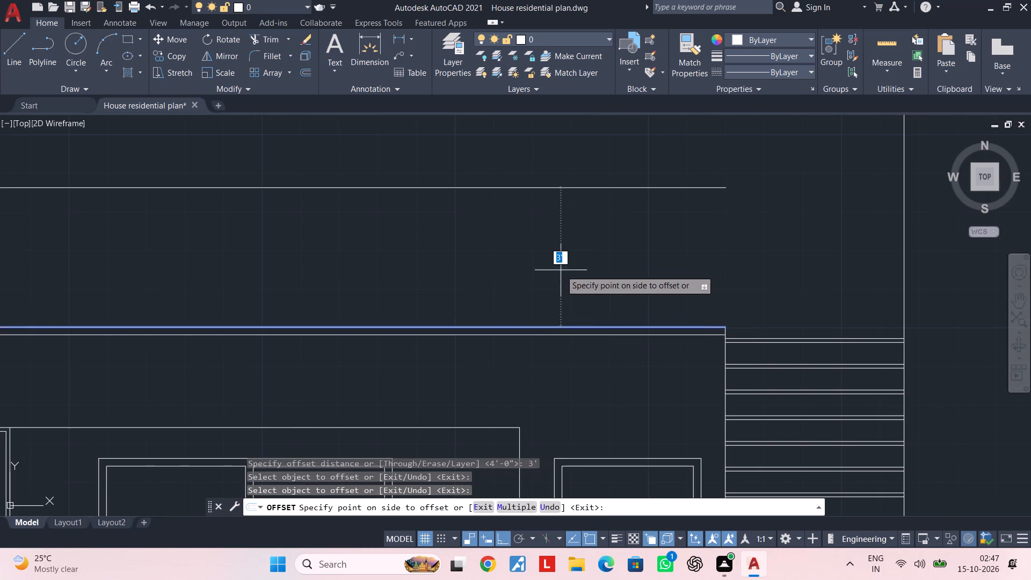
pyautogui.click(561, 270)
pyautogui.scroll(-4, 550, 275)
pyautogui.moveTo(550, 277); pyautogui.dragTo(576, 300, button='middle')
pyautogui.press('Escape')
pyautogui.press('Escape')
pyautogui.press('Escape')
pyautogui.press('Escape')
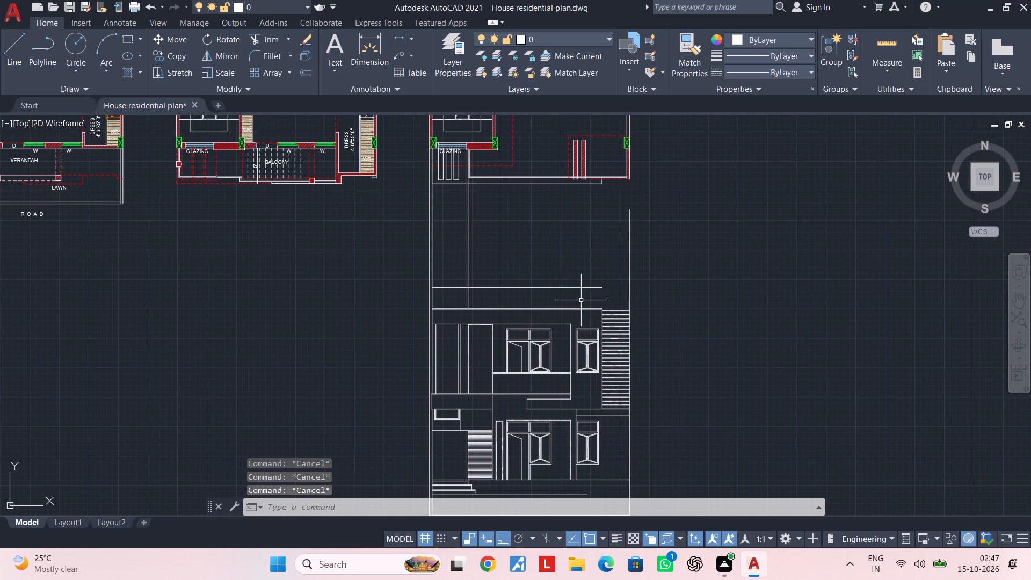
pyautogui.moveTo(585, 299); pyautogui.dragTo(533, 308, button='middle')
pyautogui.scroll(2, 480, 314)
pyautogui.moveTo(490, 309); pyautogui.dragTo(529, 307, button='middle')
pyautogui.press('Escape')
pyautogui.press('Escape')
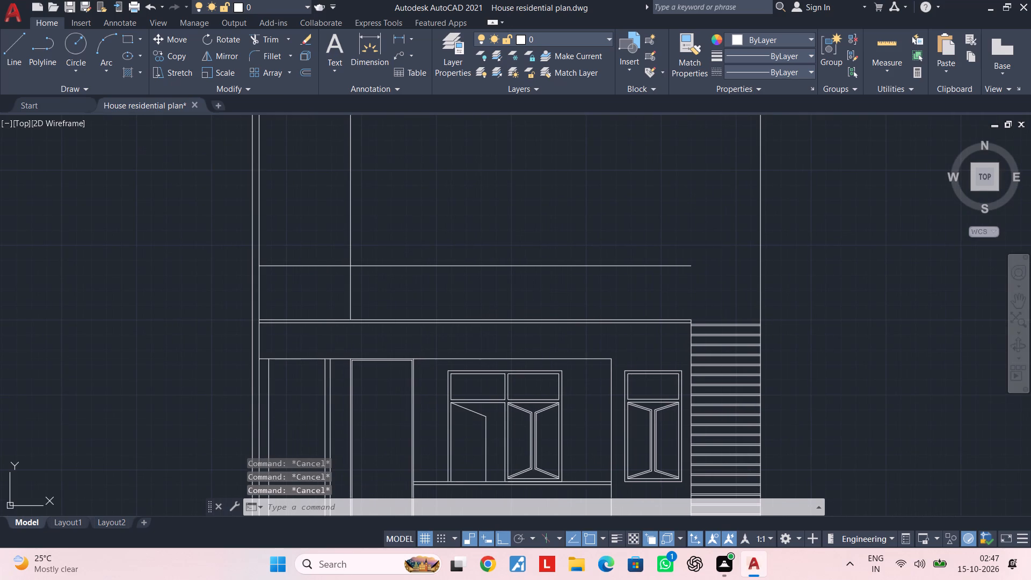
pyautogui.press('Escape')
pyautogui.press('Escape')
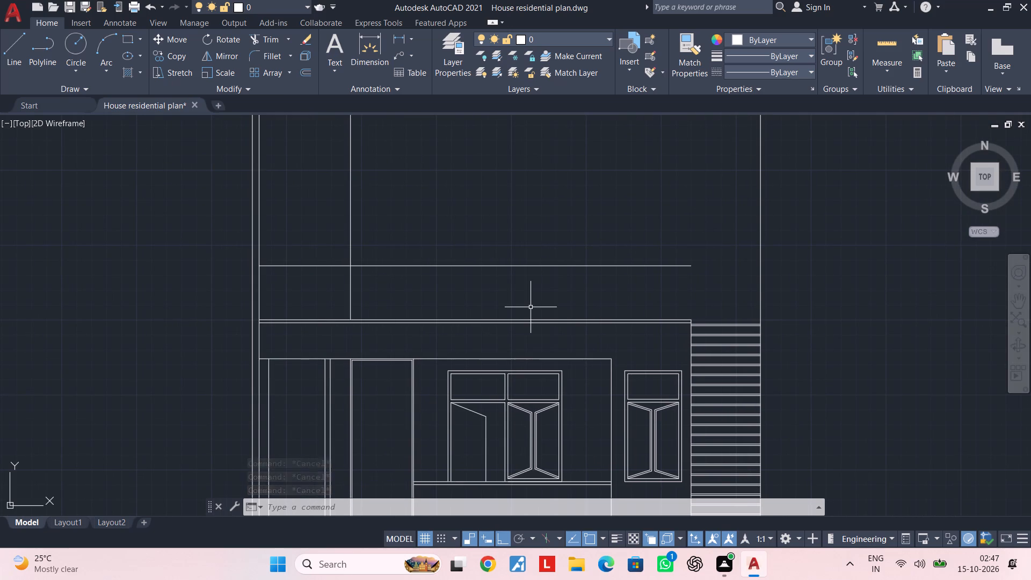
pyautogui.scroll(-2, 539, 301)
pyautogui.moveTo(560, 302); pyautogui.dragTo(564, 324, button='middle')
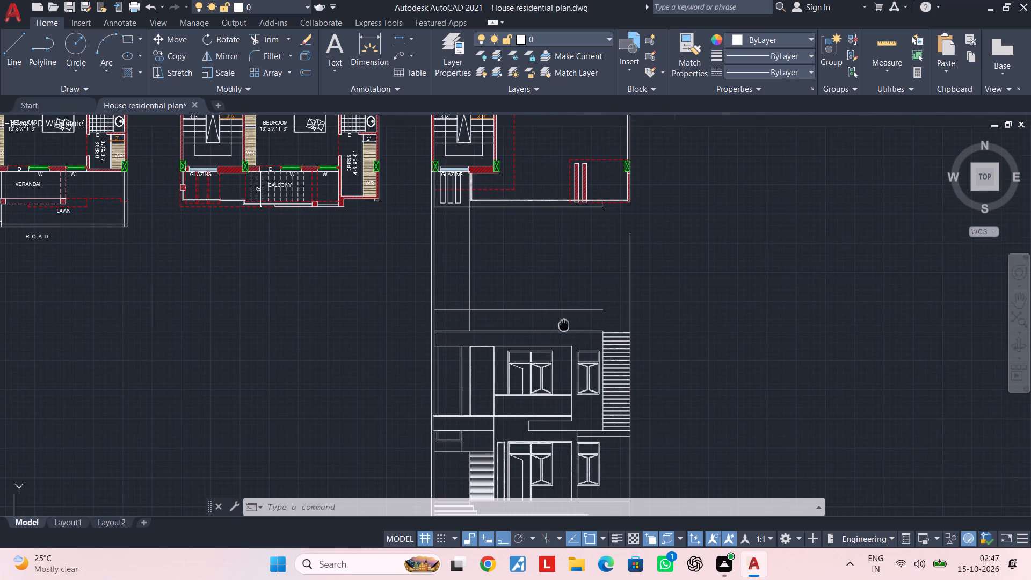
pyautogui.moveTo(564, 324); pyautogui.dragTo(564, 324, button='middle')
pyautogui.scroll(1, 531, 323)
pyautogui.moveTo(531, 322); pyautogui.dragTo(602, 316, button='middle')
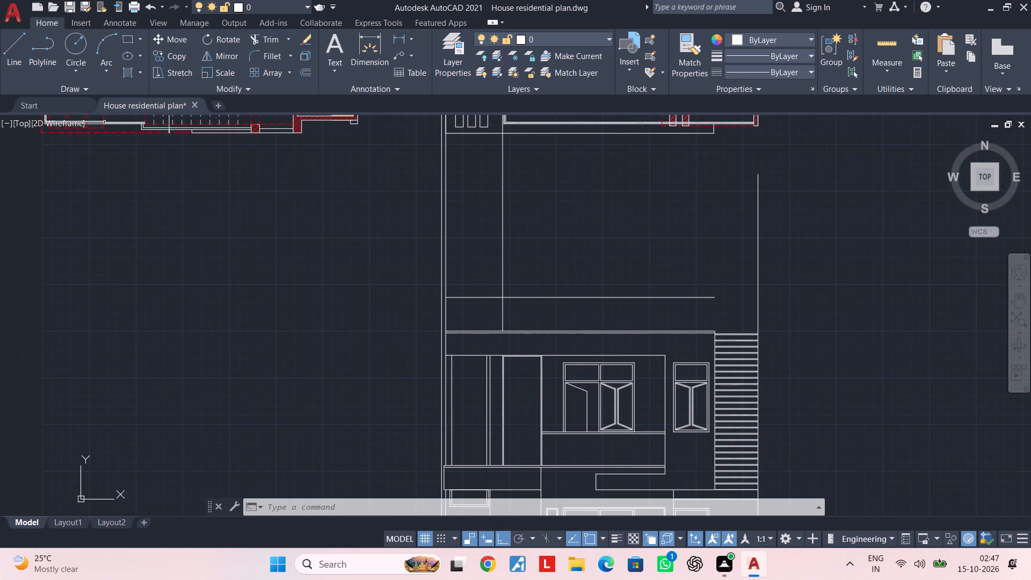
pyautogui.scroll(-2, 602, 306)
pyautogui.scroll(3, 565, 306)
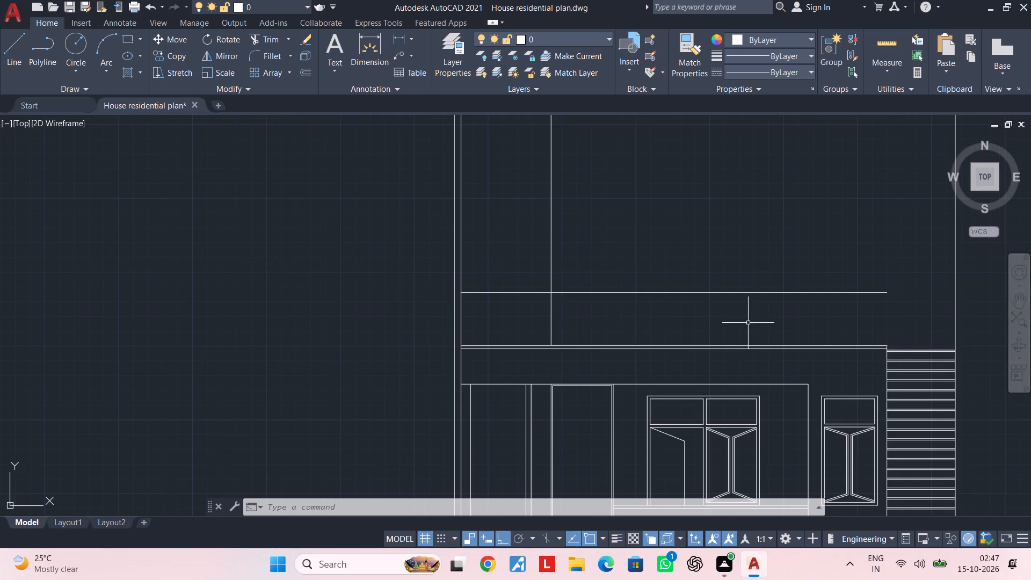
# Offset the line above the roof band 2" upward.
pyautogui.moveTo(747, 322); pyautogui.dragTo(683, 321, button='middle')
pyautogui.press('Escape')
pyautogui.press('Escape')
pyautogui.write('of')
pyautogui.press('space')
pyautogui.press('2')
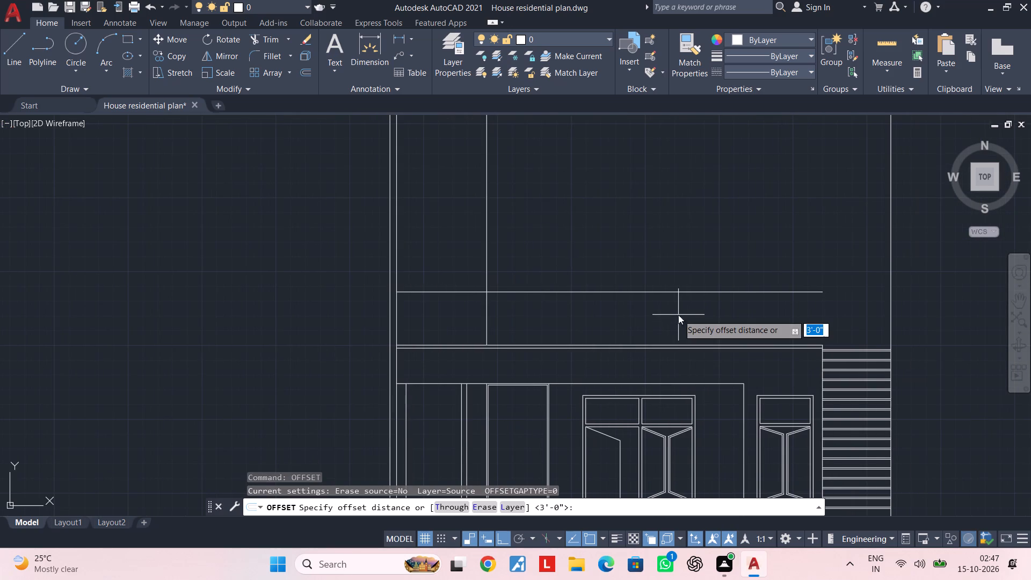
pyautogui.hotkey('shift', '"')
pyautogui.press('Return')
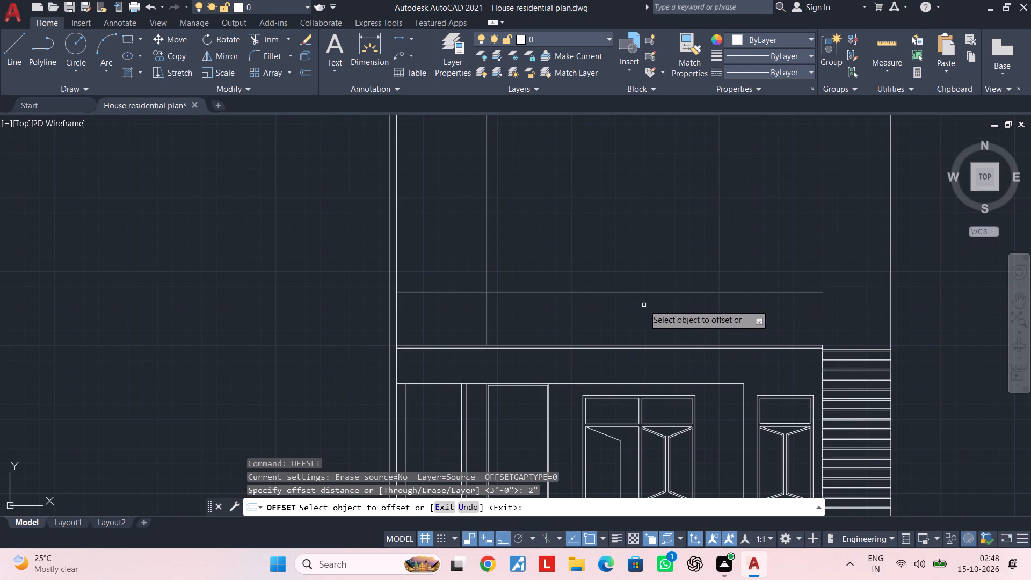
pyautogui.click(644, 292)
pyautogui.click(645, 262)
pyautogui.press('Escape')
# Extend both closely spaced lines above the roof band to the outer wall line beside the grooved strip.
pyautogui.moveTo(776, 339); pyautogui.dragTo(580, 331, button='middle')
pyautogui.scroll(1, 663, 294)
pyautogui.moveTo(618, 323); pyautogui.dragTo(613, 306, button='middle')
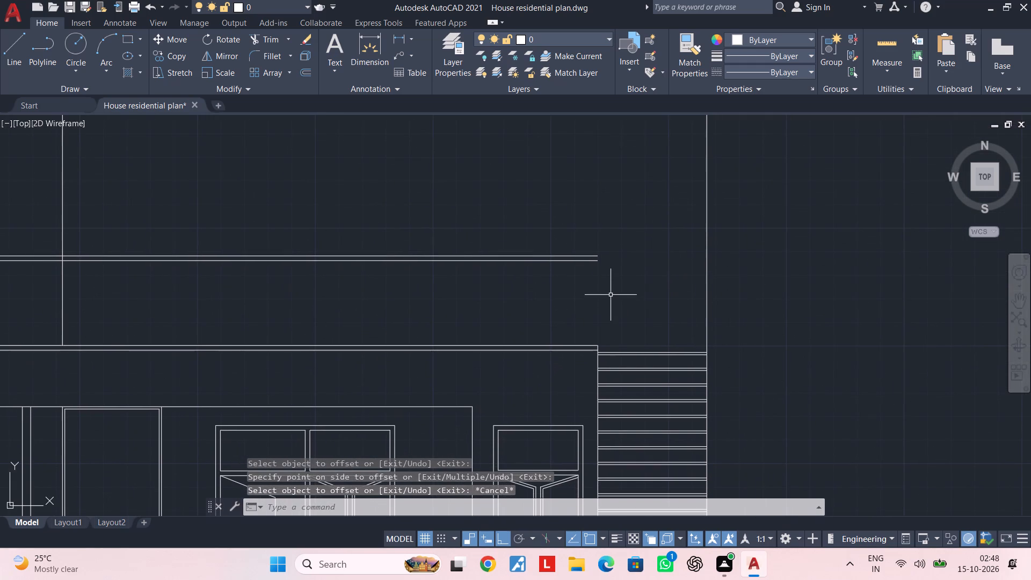
pyautogui.moveTo(633, 290); pyautogui.dragTo(642, 289, button='middle')
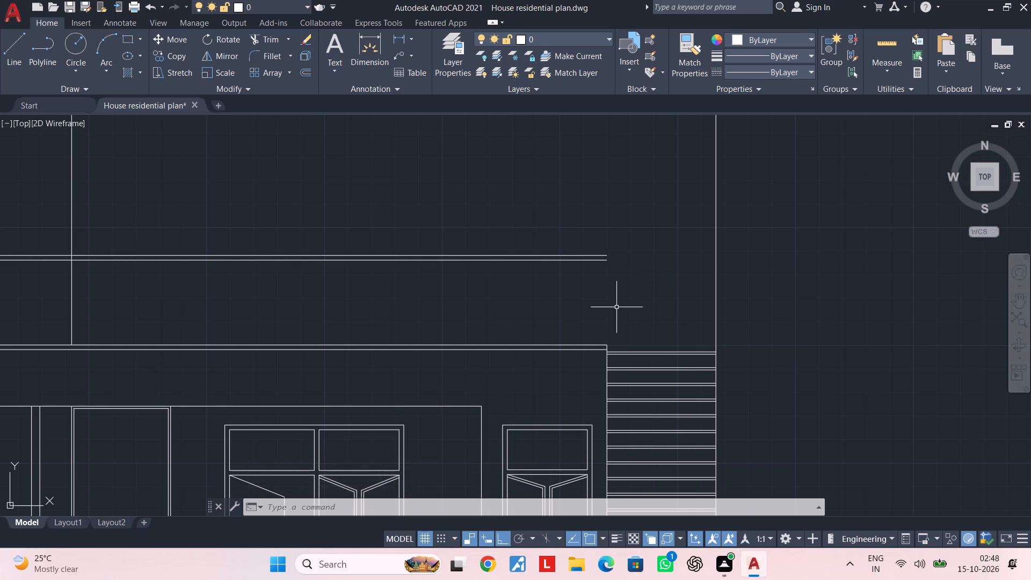
pyautogui.write('ex')
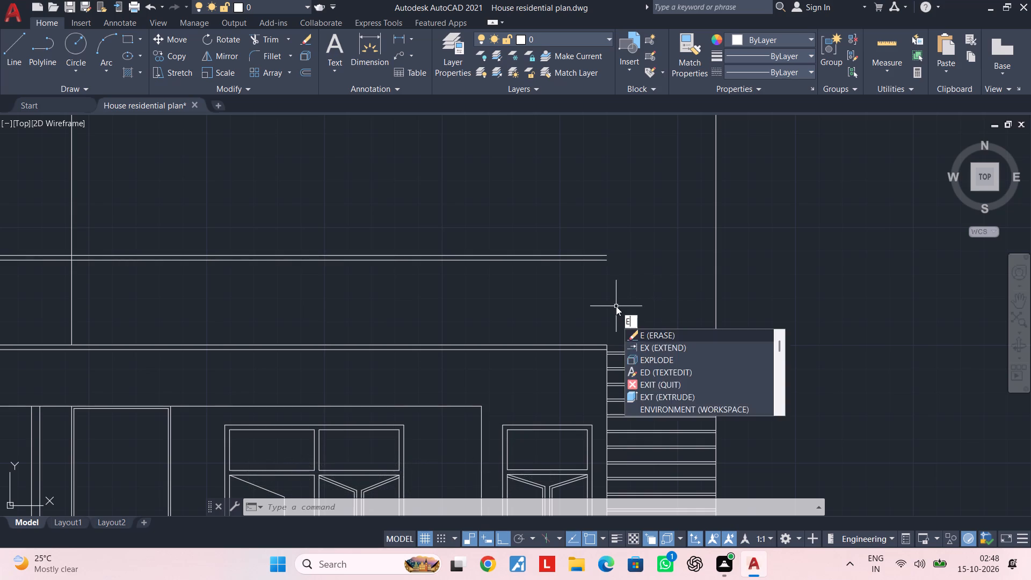
pyautogui.press('space')
pyautogui.click(592, 223)
pyautogui.click(586, 282)
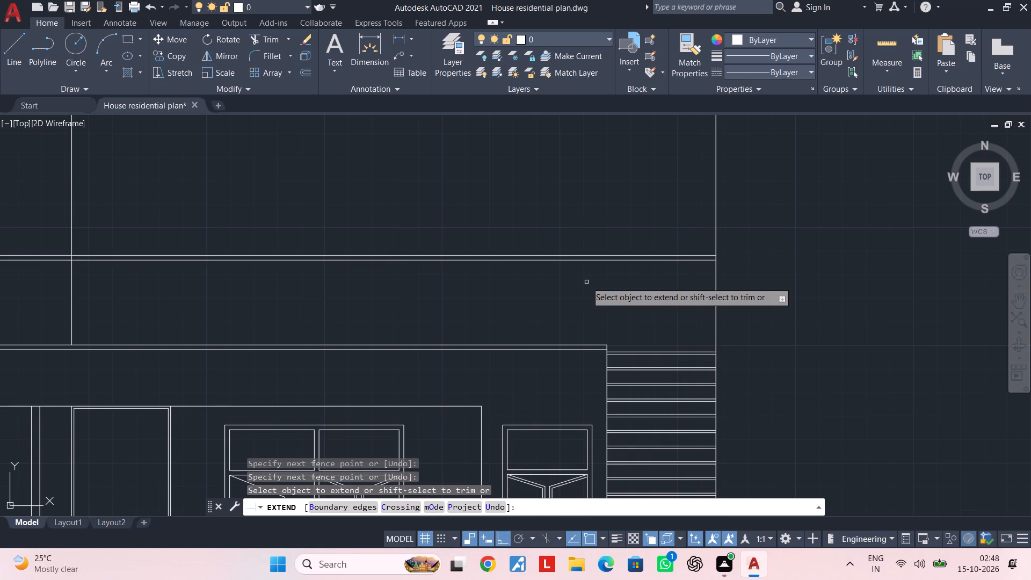
pyautogui.press('Escape')
# Offset the outer wall line beside the grooved strip 6" inward.
pyautogui.scroll(-2, 665, 325)
pyautogui.moveTo(667, 323); pyautogui.dragTo(672, 155, button='middle')
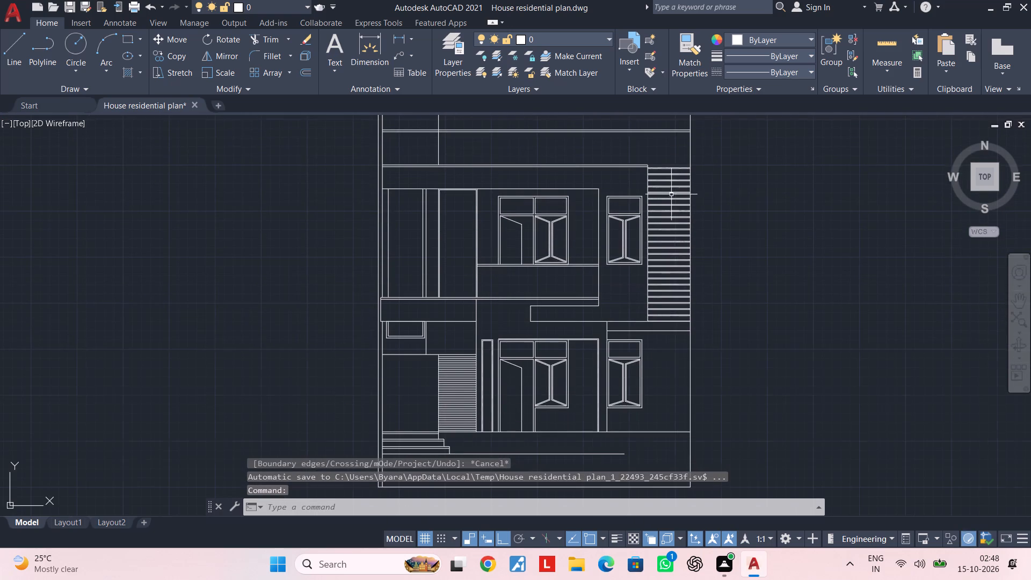
pyautogui.moveTo(673, 361); pyautogui.dragTo(685, 251, button='middle')
pyautogui.scroll(1, 686, 251)
pyautogui.moveTo(686, 251); pyautogui.dragTo(673, 361, button='middle')
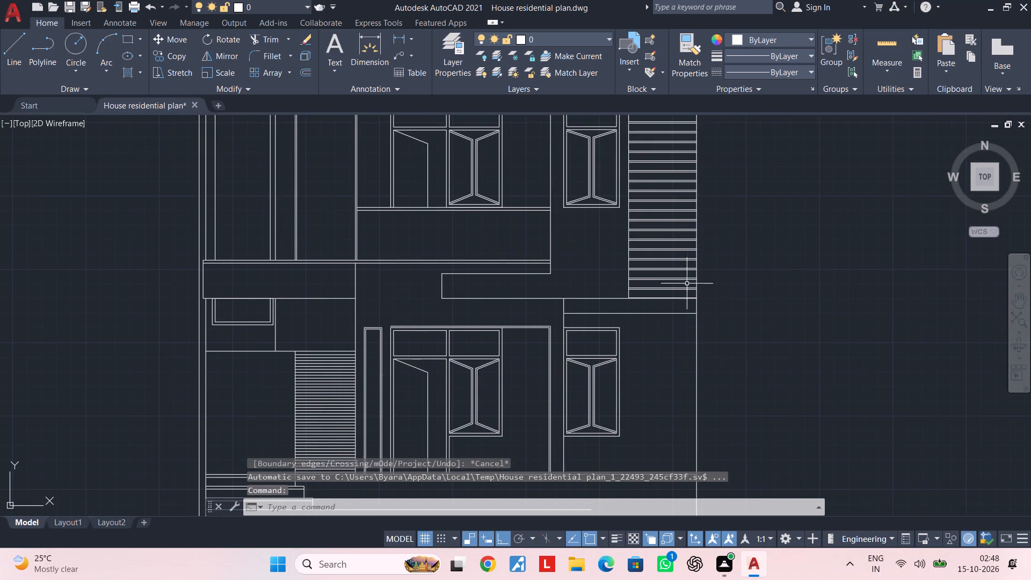
pyautogui.moveTo(686, 271); pyautogui.dragTo(691, 385, button='middle')
pyautogui.moveTo(688, 175); pyautogui.dragTo(685, 289, button='middle')
pyautogui.scroll(3, 685, 288)
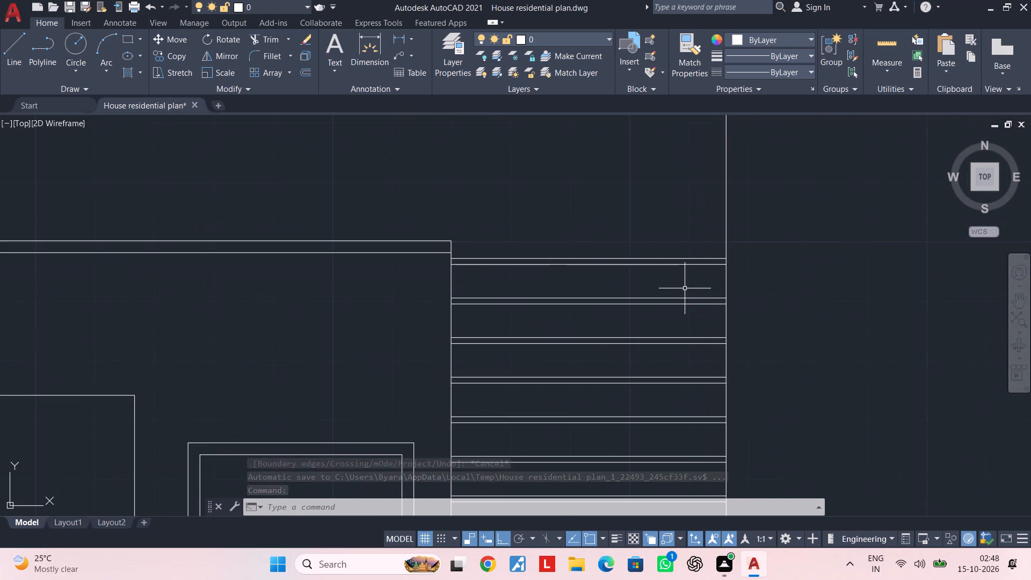
pyautogui.press('Escape')
pyautogui.press('Escape')
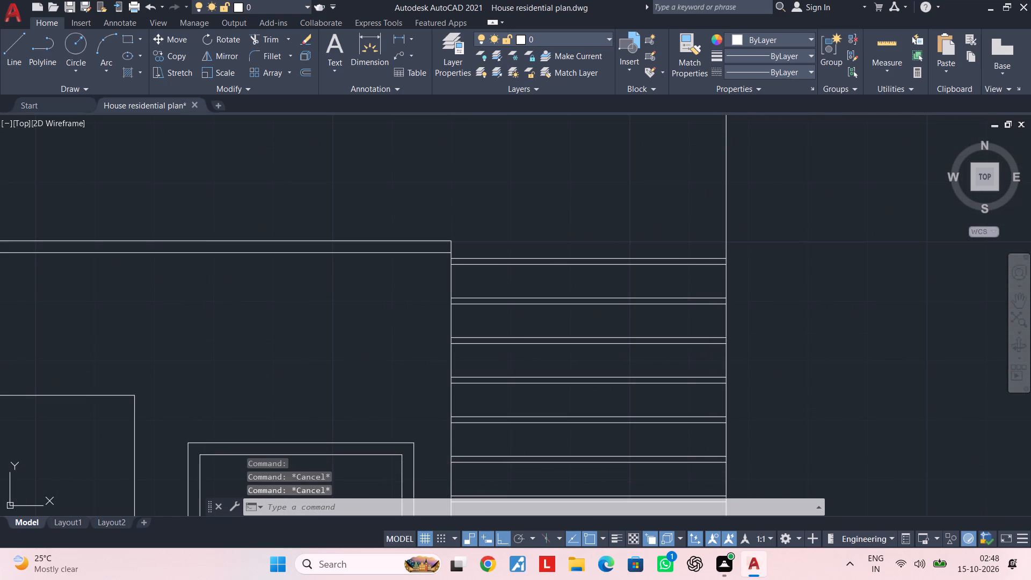
pyautogui.write('of')
pyautogui.press('space')
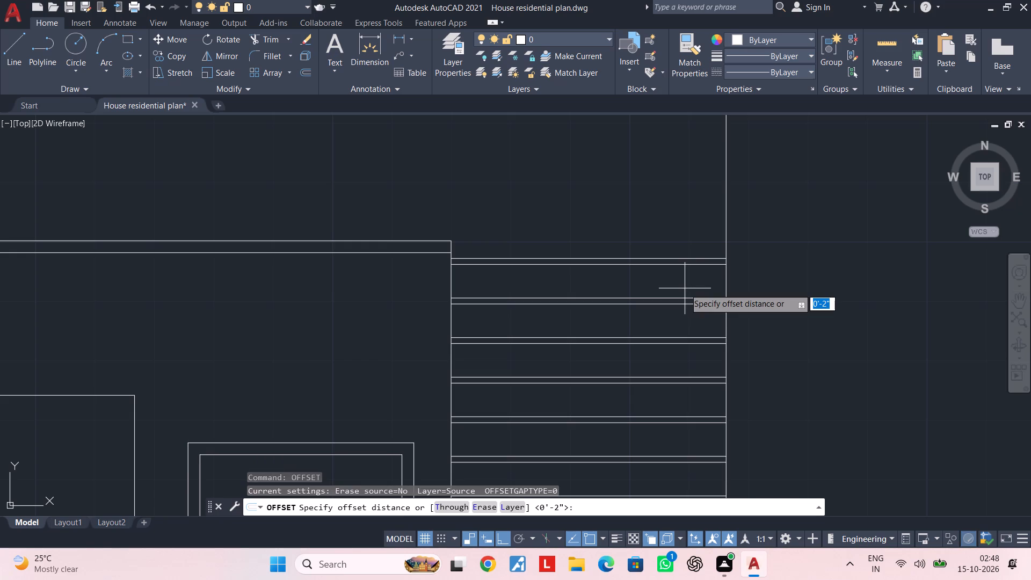
pyautogui.press('6')
pyautogui.hotkey('shift', '"')
pyautogui.press('Return')
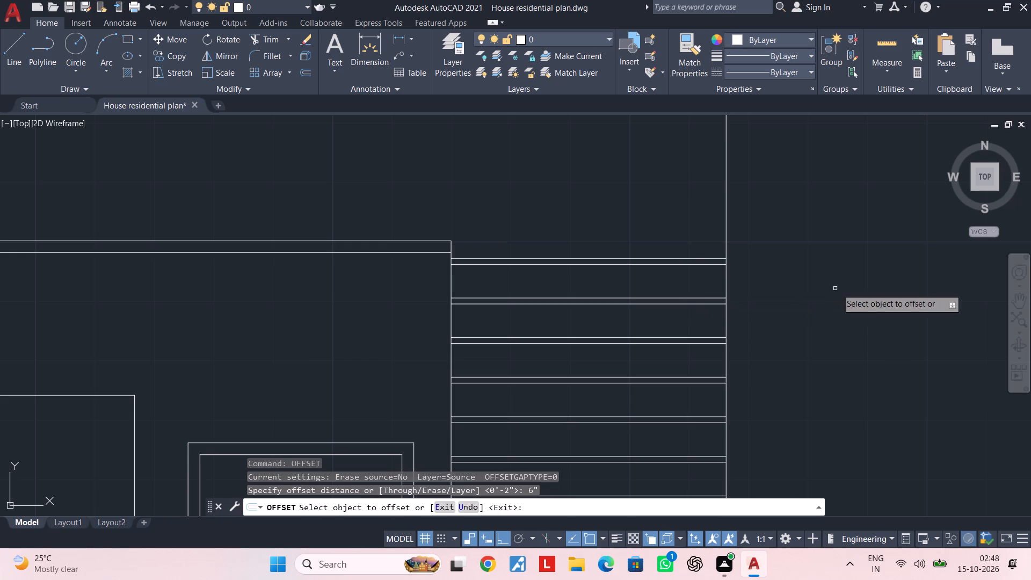
pyautogui.click(727, 283)
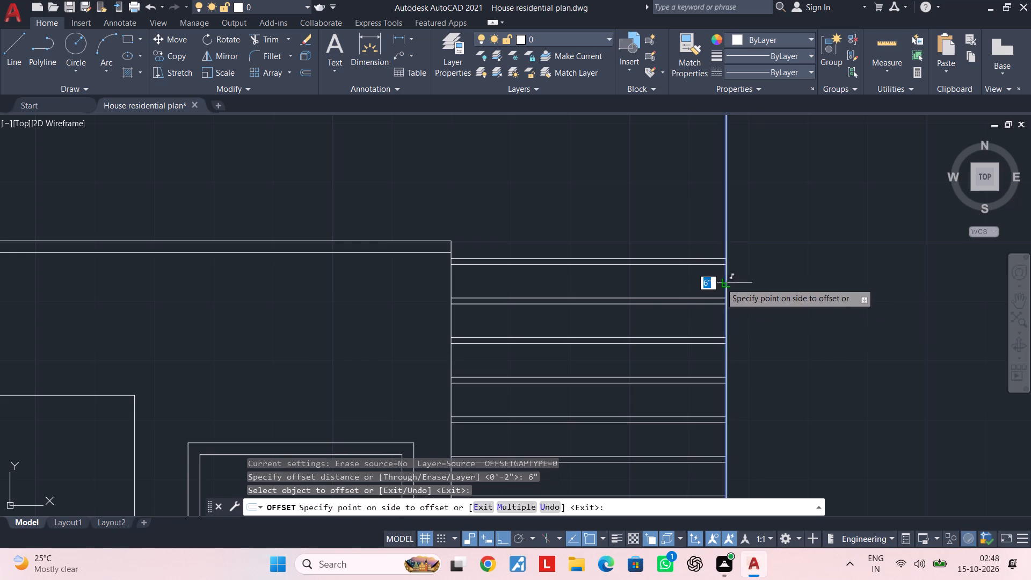
pyautogui.click(662, 289)
pyautogui.press('Escape')
pyautogui.press('Escape')
pyautogui.press('Escape')
pyautogui.press('r')
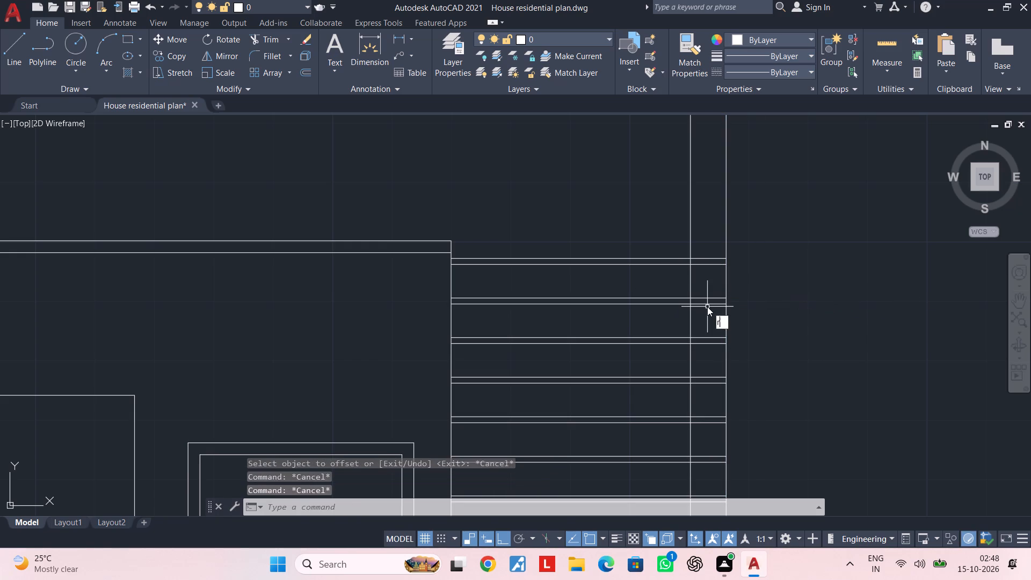
pyautogui.press('Escape')
pyautogui.press('Escape')
# Trim all groove lines of the strip between the 6" inner wall line and the outer wall line.
pyautogui.write('tr')
pyautogui.press('space')
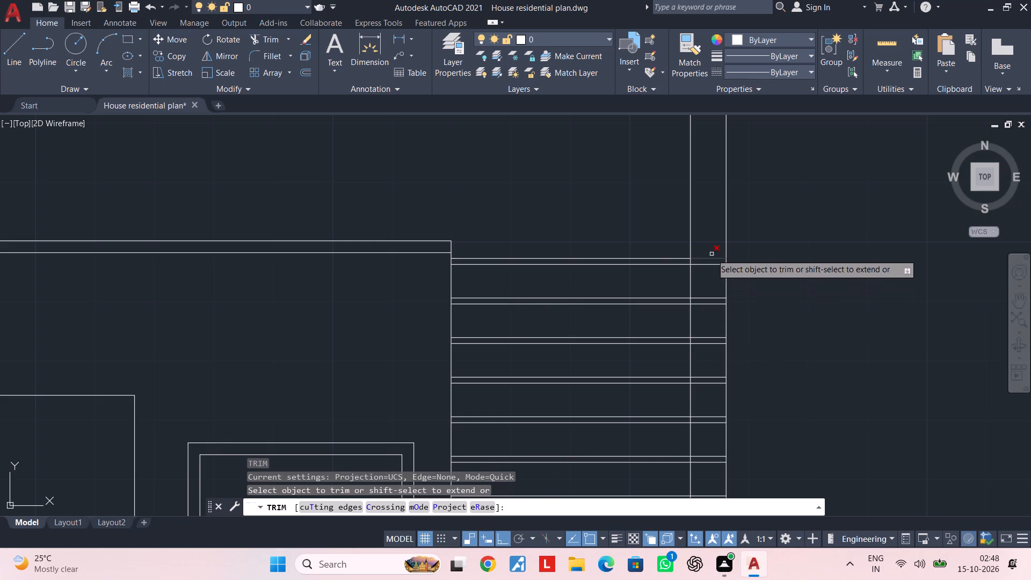
pyautogui.click(711, 240)
pyautogui.moveTo(720, 383); pyautogui.dragTo(702, 223, button='middle')
pyautogui.moveTo(692, 354); pyautogui.dragTo(691, 250, button='middle')
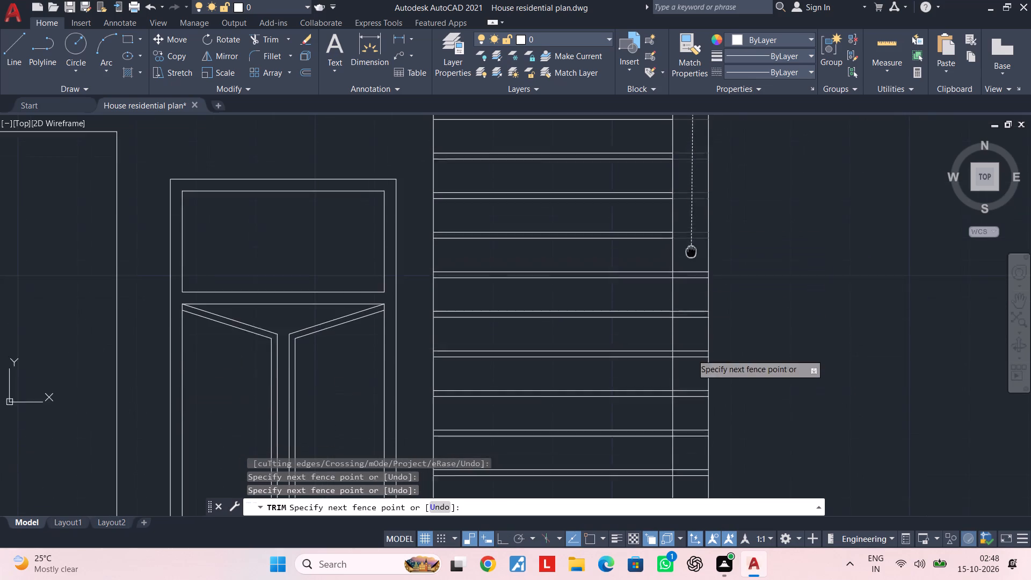
pyautogui.moveTo(691, 250); pyautogui.dragTo(691, 236, button='middle')
pyautogui.scroll(-1, 692, 395)
pyautogui.moveTo(692, 394); pyautogui.dragTo(687, 242, button='middle')
pyautogui.moveTo(690, 380); pyautogui.dragTo(691, 235, button='middle')
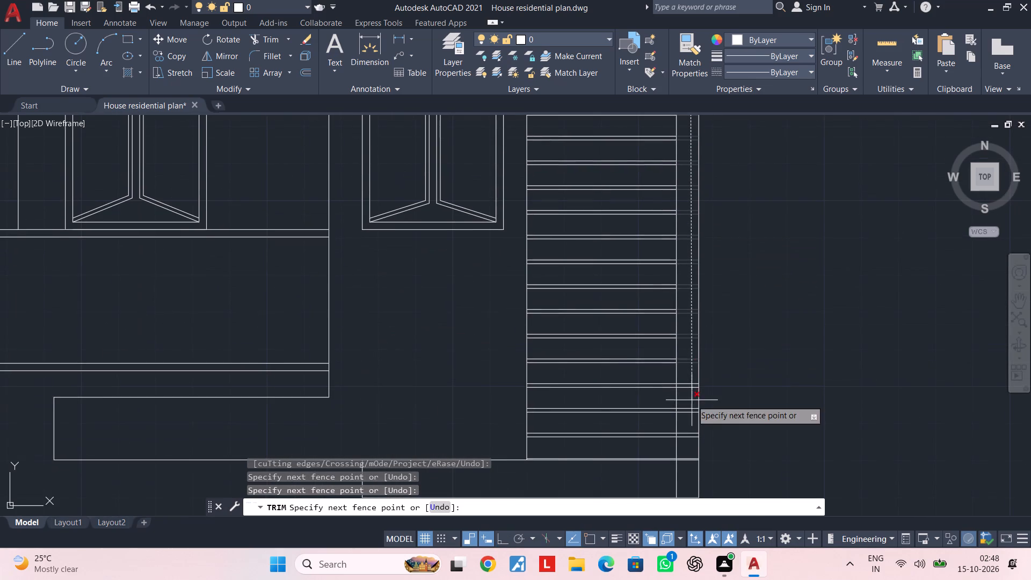
pyautogui.click(689, 451)
pyautogui.press('Escape')
pyautogui.press('Escape')
# Trim away the inner wall line below the grooved strip, through the ground floor and the plinth.
pyautogui.scroll(-2, 696, 292)
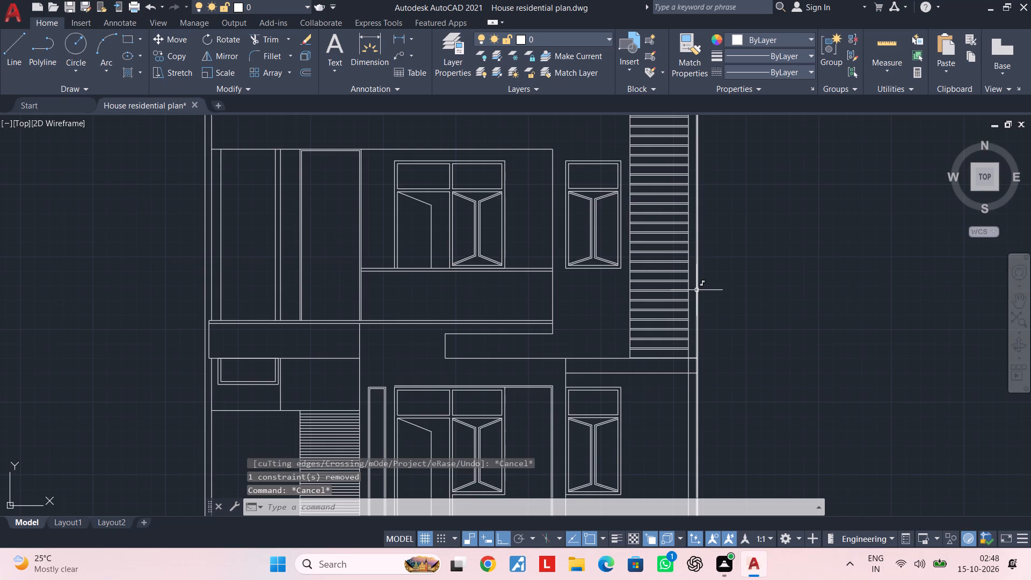
pyautogui.moveTo(703, 310); pyautogui.dragTo(694, 222, button='middle')
pyautogui.press('Escape')
pyautogui.press('Escape')
pyautogui.write('tr')
pyautogui.press('space')
pyautogui.click(679, 316)
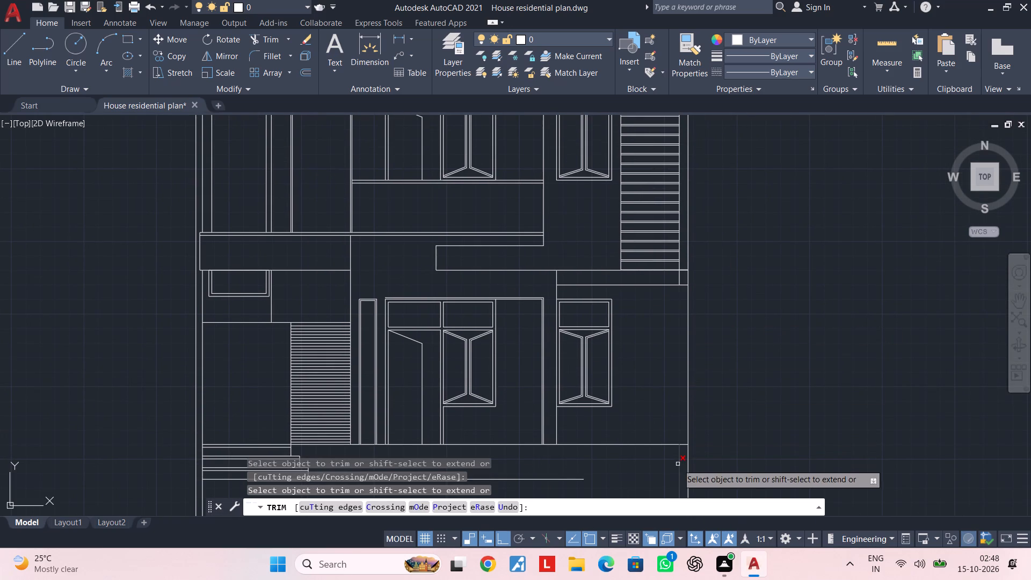
pyautogui.click(678, 464)
pyautogui.moveTo(680, 316); pyautogui.dragTo(675, 475, button='middle')
pyautogui.moveTo(684, 181); pyautogui.dragTo(686, 286, button='middle')
pyautogui.scroll(2, 685, 247)
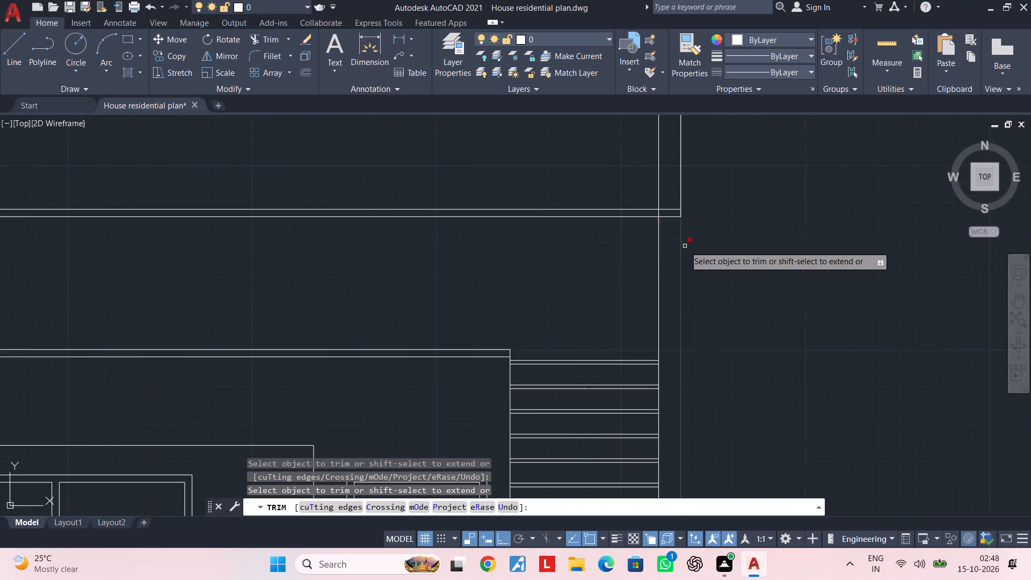
pyautogui.moveTo(601, 243); pyautogui.dragTo(604, 326, button='middle')
pyautogui.press('Escape')
pyautogui.press('Escape')
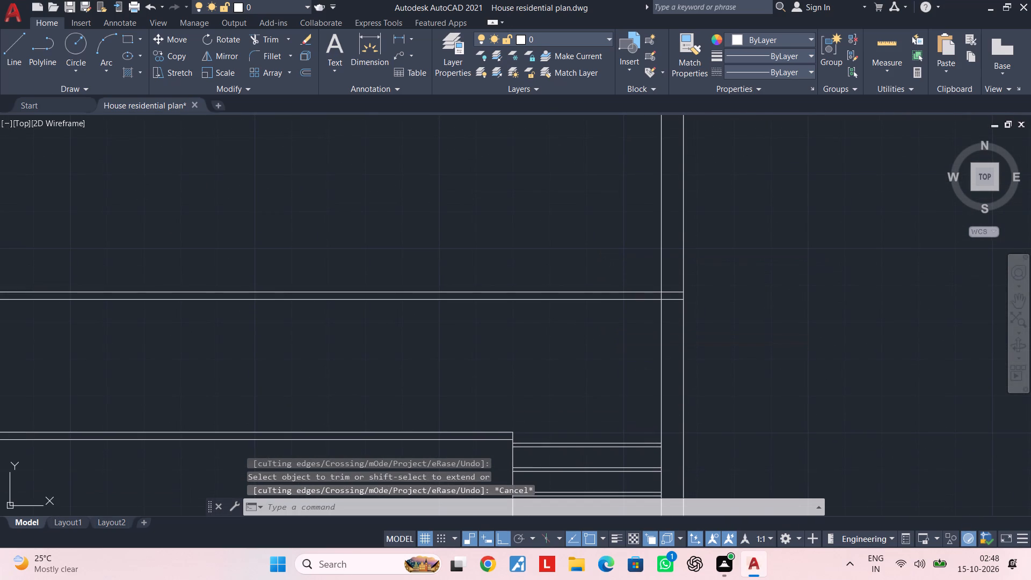
pyautogui.press('Escape')
pyautogui.press('Escape')
# Trim the line pair above the roof band between the inner and outer wall lines.
pyautogui.moveTo(642, 324); pyautogui.dragTo(694, 304, button='middle')
pyautogui.scroll(-1, 693, 304)
pyautogui.moveTo(693, 304); pyautogui.dragTo(688, 336, button='middle')
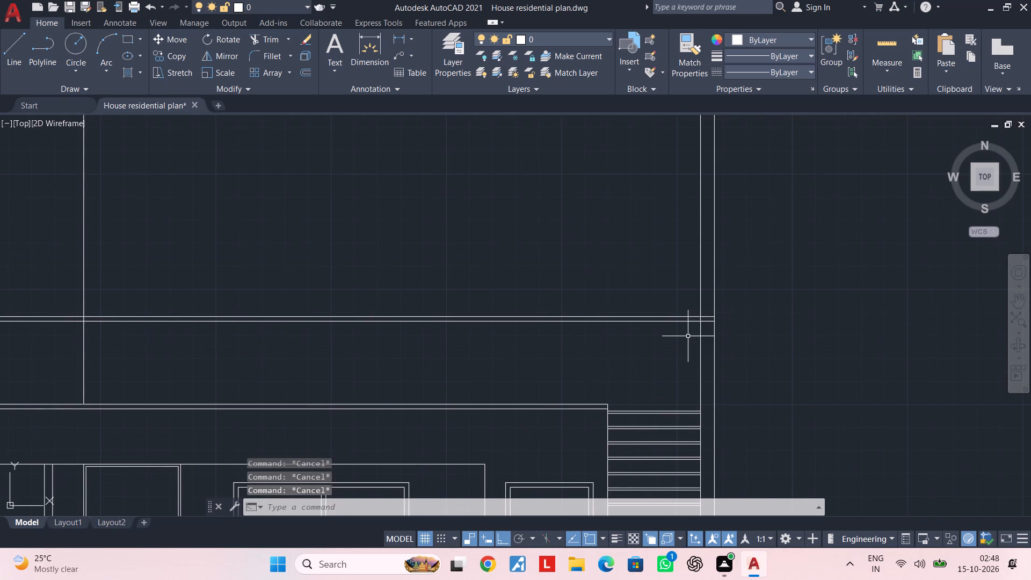
pyautogui.press('Escape')
pyautogui.press('Escape')
pyautogui.press('t')
pyautogui.press('r')
pyautogui.press('space')
pyautogui.scroll(2, 721, 310)
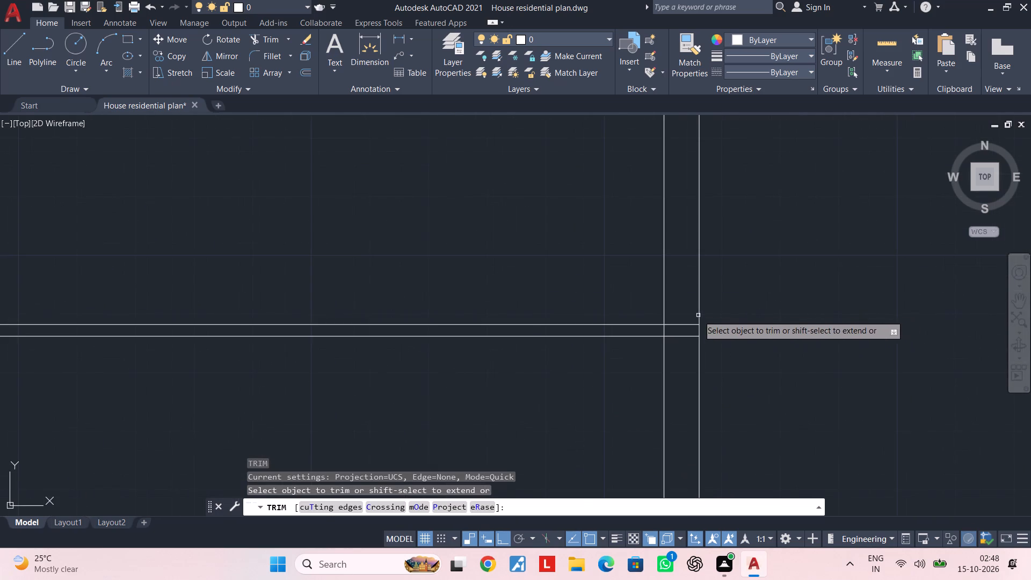
pyautogui.click(686, 316)
pyautogui.click(683, 361)
pyautogui.press('Escape')
pyautogui.scroll(-1, 596, 340)
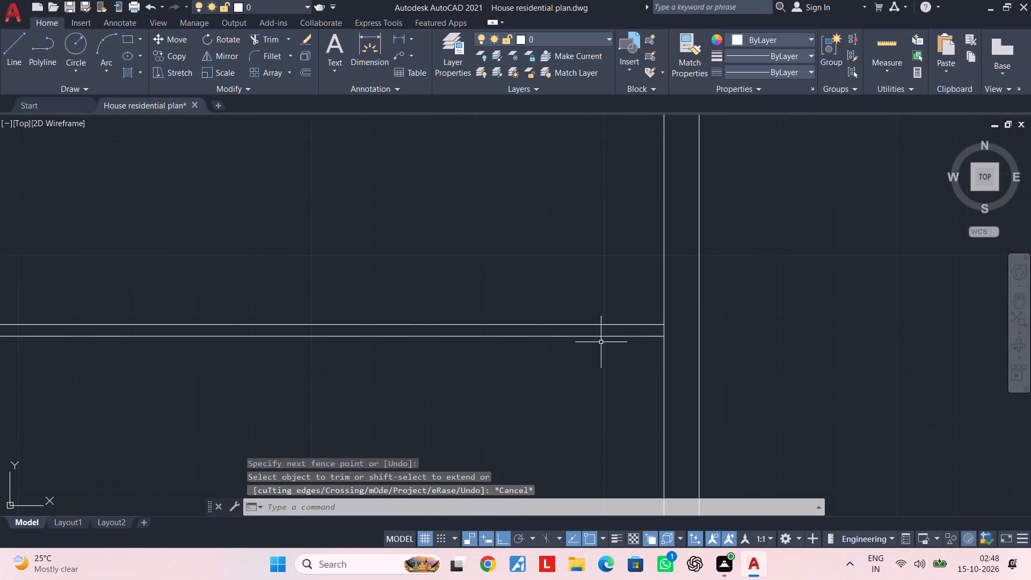
# Offset the upper line of the pair above the roof band 2' upward.
pyautogui.scroll(-1, 596, 340)
pyautogui.moveTo(600, 340); pyautogui.dragTo(735, 342, button='middle')
pyautogui.press('Escape')
pyautogui.press('Escape')
pyautogui.press('Escape')
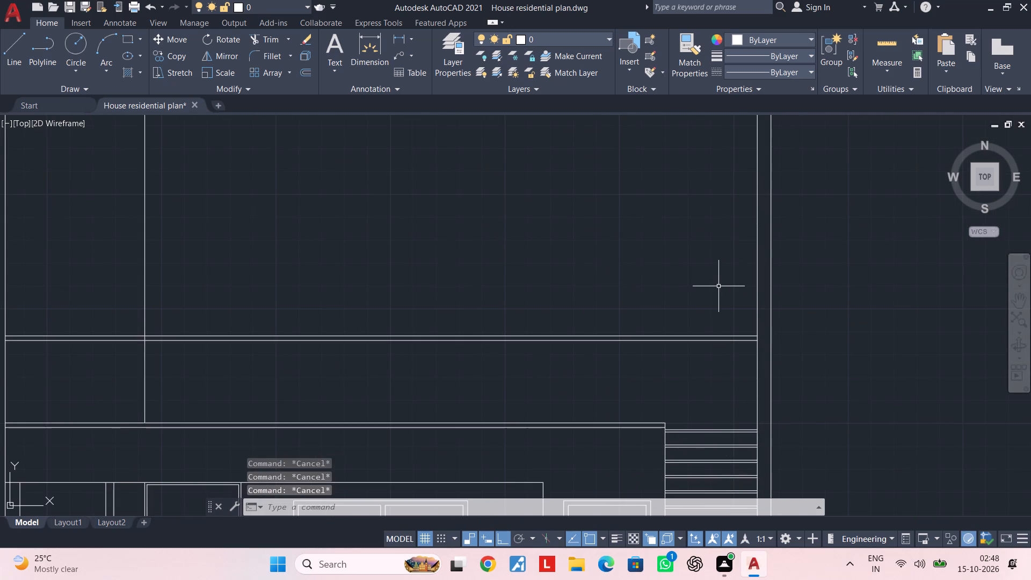
pyautogui.press('Escape')
pyautogui.press('Escape')
pyautogui.write('of')
pyautogui.press('space')
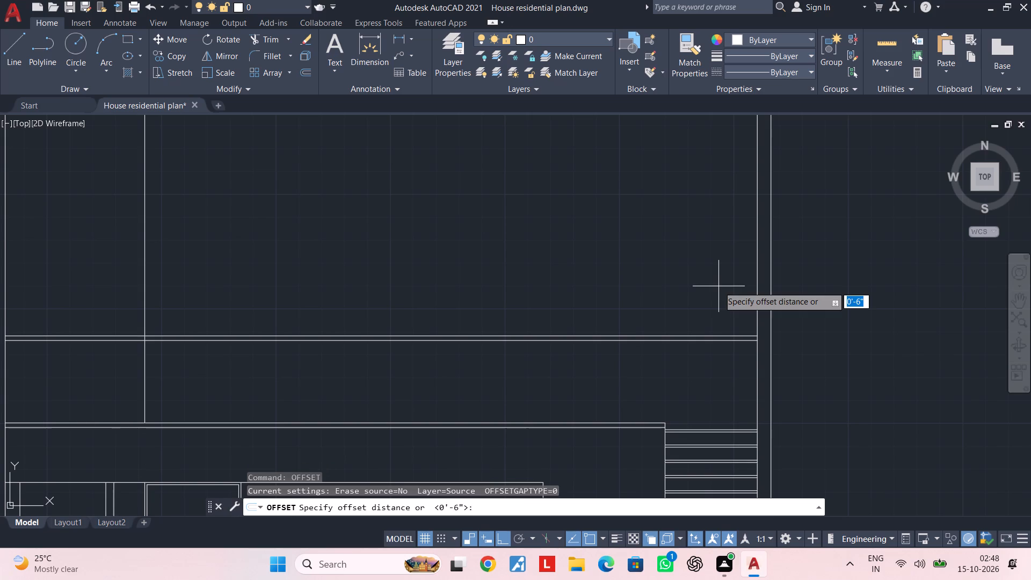
pyautogui.write("2'")
pyautogui.press('Return')
pyautogui.click(688, 335)
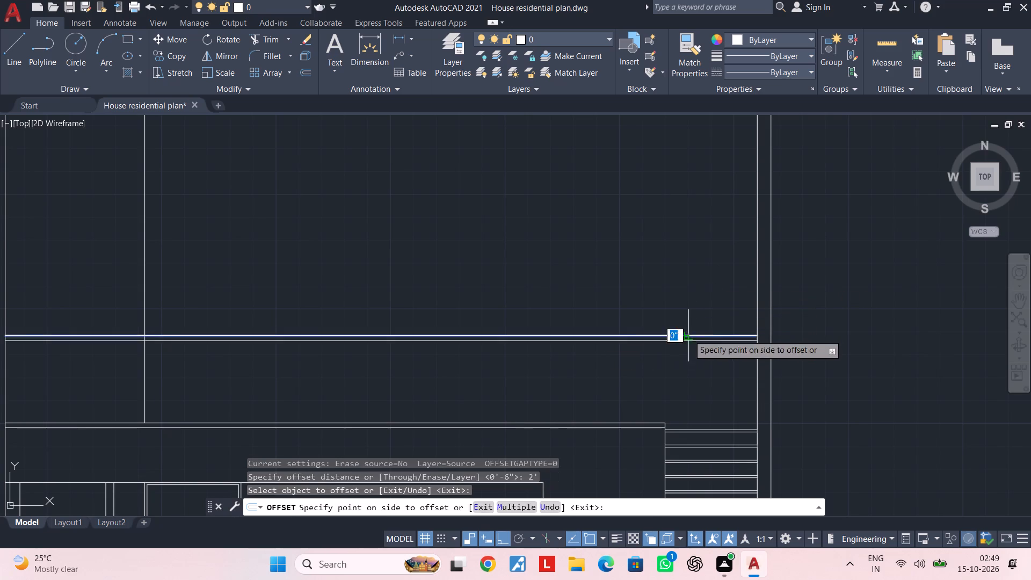
pyautogui.click(692, 288)
pyautogui.press('Escape')
pyautogui.press('Escape')
# Extend the new 2' offset line to the outer wall line.
pyautogui.press('Escape')
pyautogui.write('ex')
pyautogui.press('space')
pyautogui.click(706, 248)
pyautogui.click(701, 299)
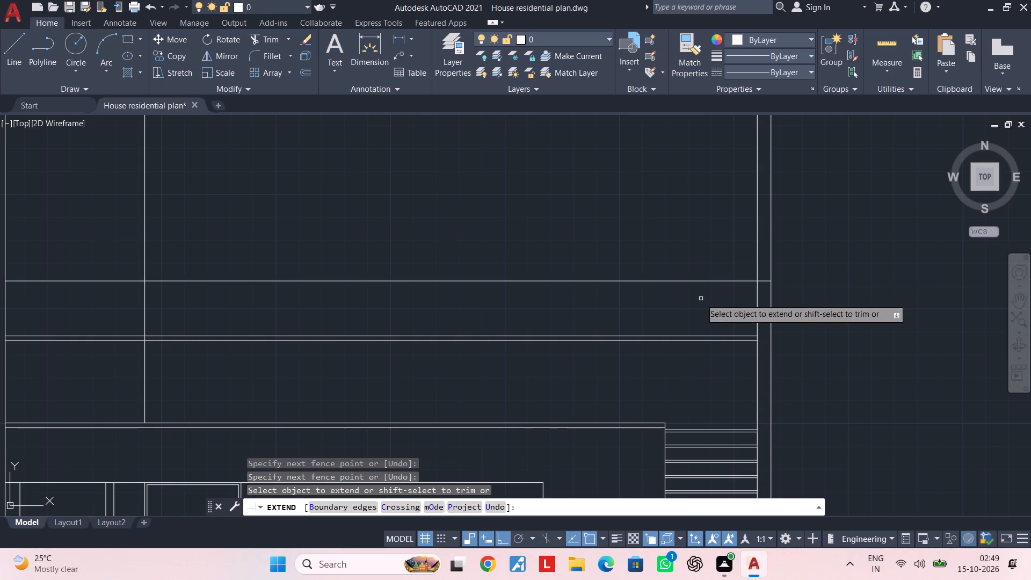
pyautogui.press('Escape')
pyautogui.press('Escape')
pyautogui.press('Escape')
pyautogui.press('Escape')
# Offset the extended line 6" upward to form the top edge of the roof frame.
pyautogui.write('of')
pyautogui.press('space')
pyautogui.write('6"')
pyautogui.press('Return')
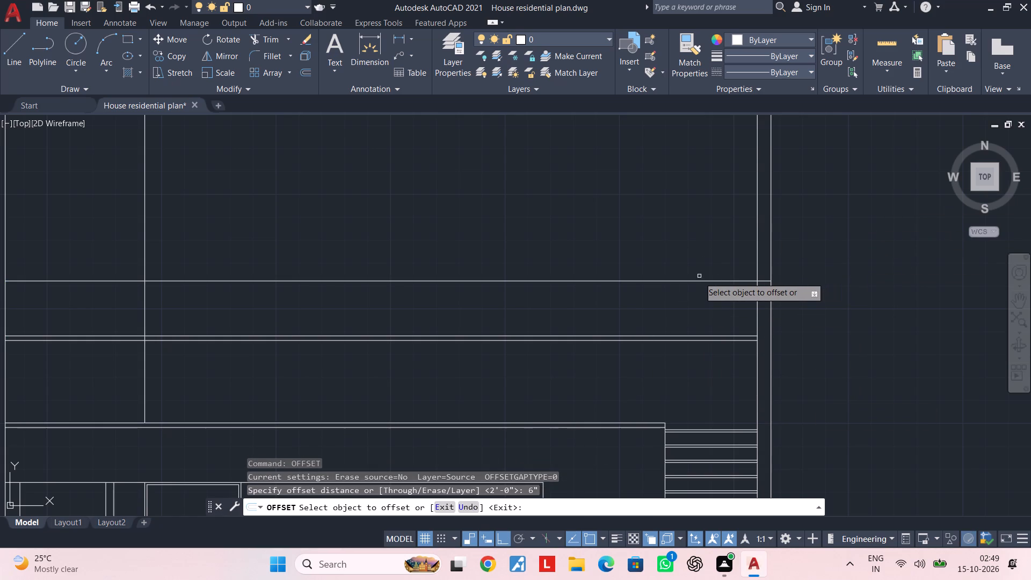
pyautogui.click(699, 280)
pyautogui.click(706, 236)
pyautogui.press('Escape')
pyautogui.press('Escape')
pyautogui.press('Escape')
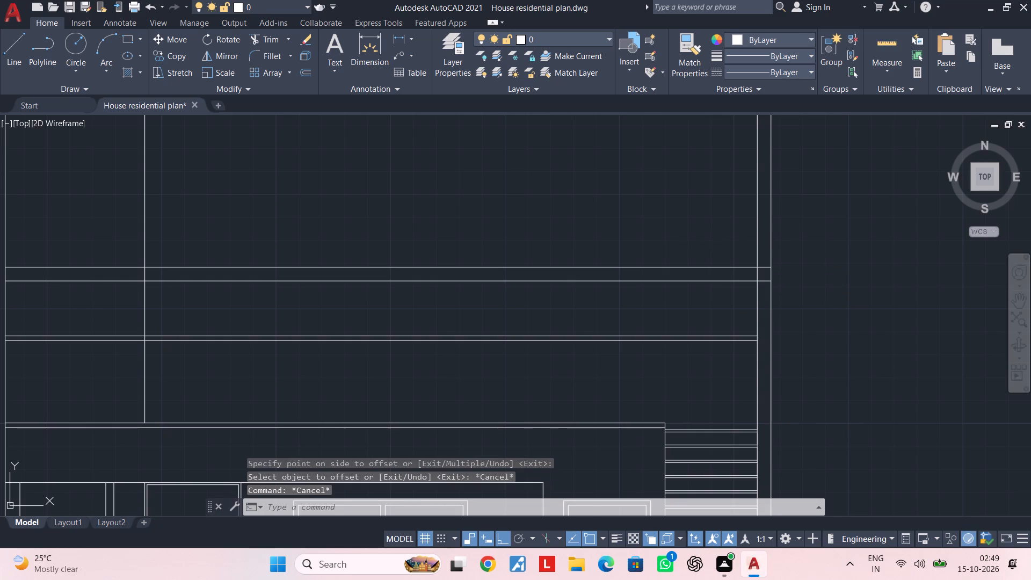
# Trim the inner and outer wall lines beside the grooved strip where they rise above the topmost roof line.
pyautogui.write('tr')
pyautogui.press('space')
pyautogui.click(786, 221)
pyautogui.click(680, 230)
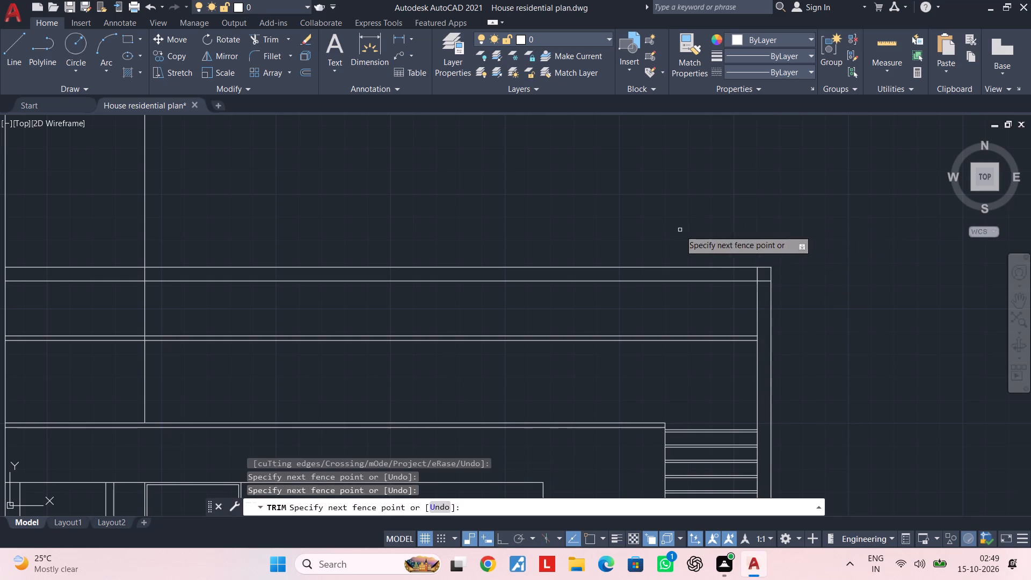
pyautogui.moveTo(710, 317); pyautogui.dragTo(725, 298, button='middle')
pyautogui.press('Escape')
# Trim the overlapping inner line ends at the roof frame's upper corner beside the outer wall.
pyautogui.press('space')
pyautogui.scroll(3, 780, 264)
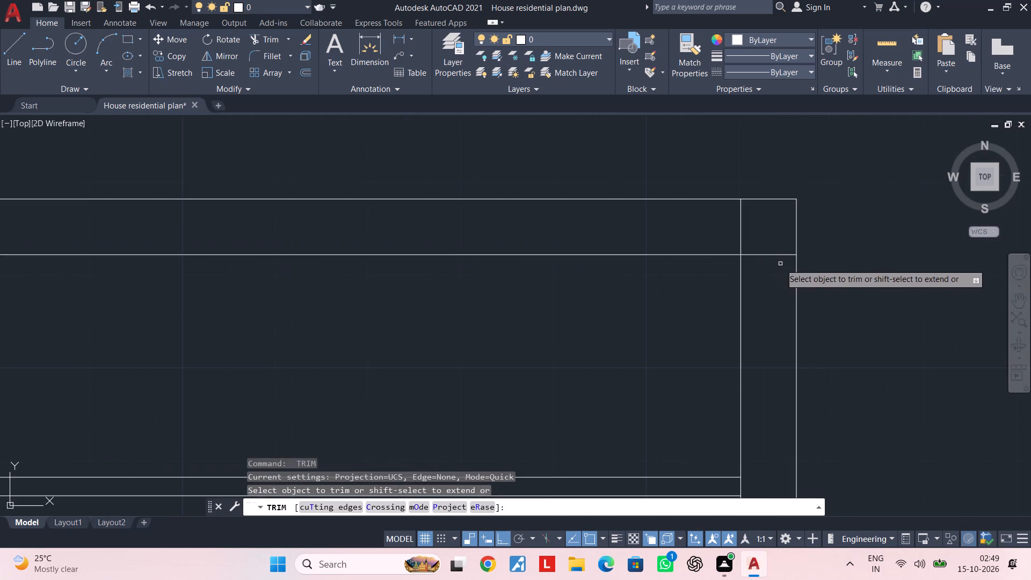
pyautogui.click(780, 265)
pyautogui.click(767, 227)
pyautogui.click(760, 229)
pyautogui.click(692, 232)
pyautogui.press('Escape')
pyautogui.scroll(-2, 577, 281)
pyautogui.moveTo(593, 281); pyautogui.dragTo(731, 226, button='middle')
pyautogui.press('Escape')
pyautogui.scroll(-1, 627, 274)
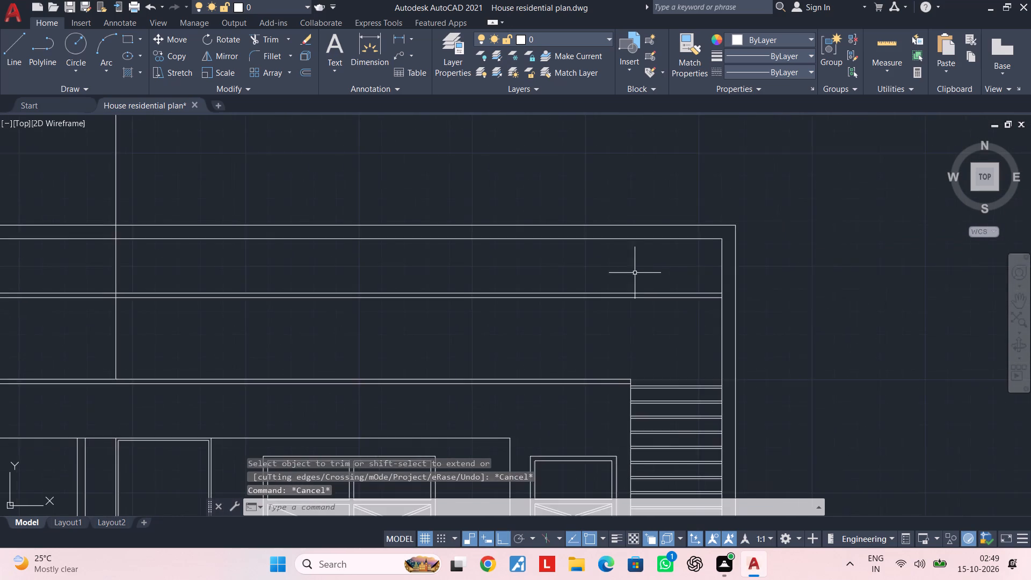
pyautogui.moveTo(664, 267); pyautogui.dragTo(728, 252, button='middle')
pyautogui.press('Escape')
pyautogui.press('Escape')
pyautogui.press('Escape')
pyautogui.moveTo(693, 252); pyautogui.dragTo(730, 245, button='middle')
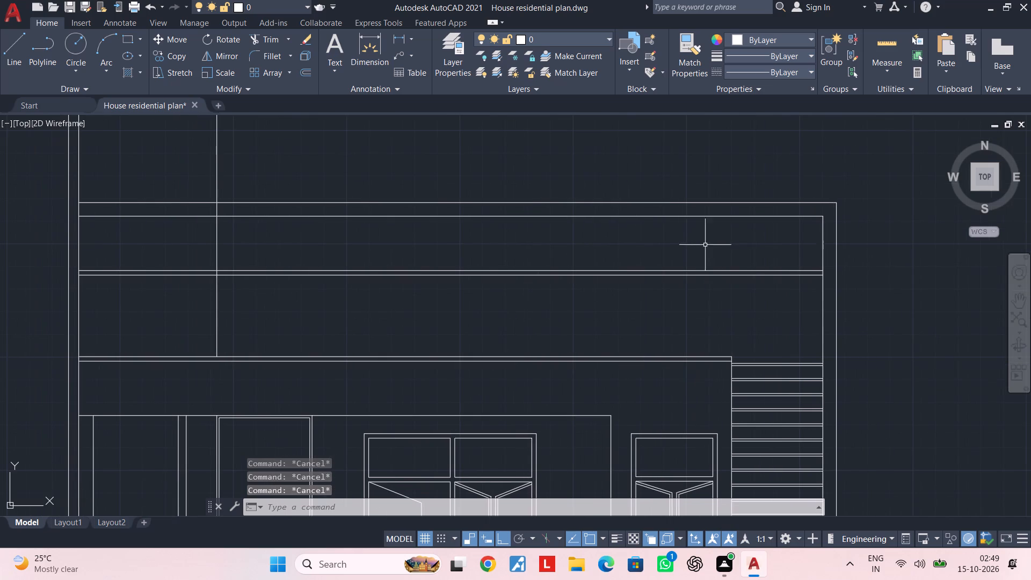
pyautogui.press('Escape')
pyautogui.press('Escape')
# Draw a vertical line from the roof frame's underside down to the slab's top line, on the grooved strip side.
pyautogui.press('l')
pyautogui.press('space')
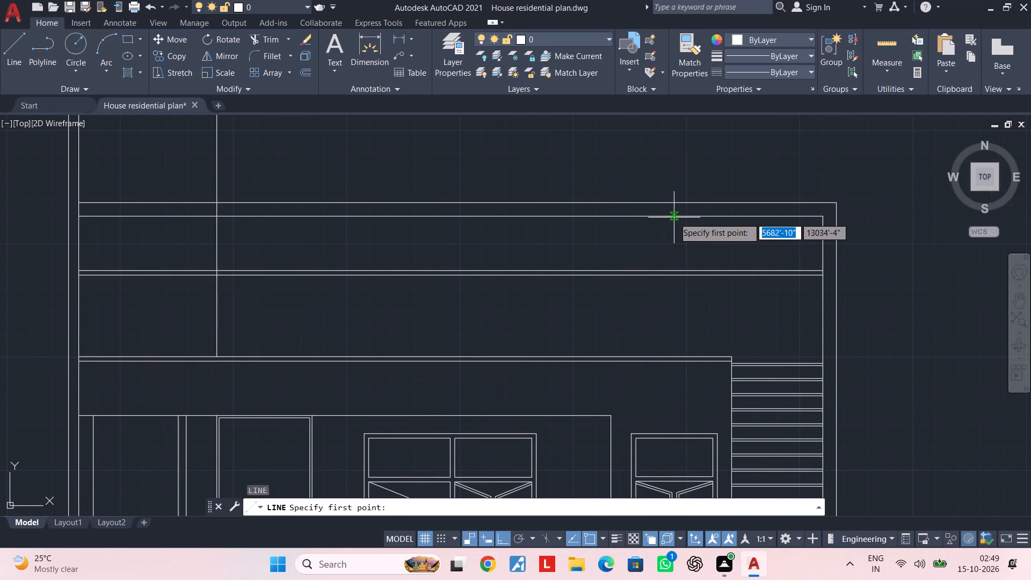
pyautogui.click(652, 218)
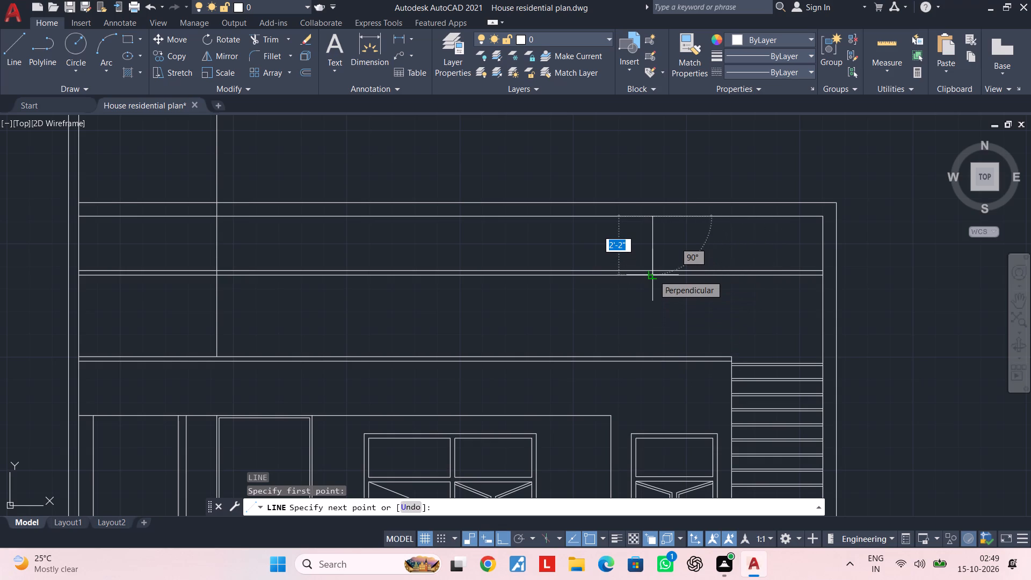
pyautogui.scroll(2, 654, 353)
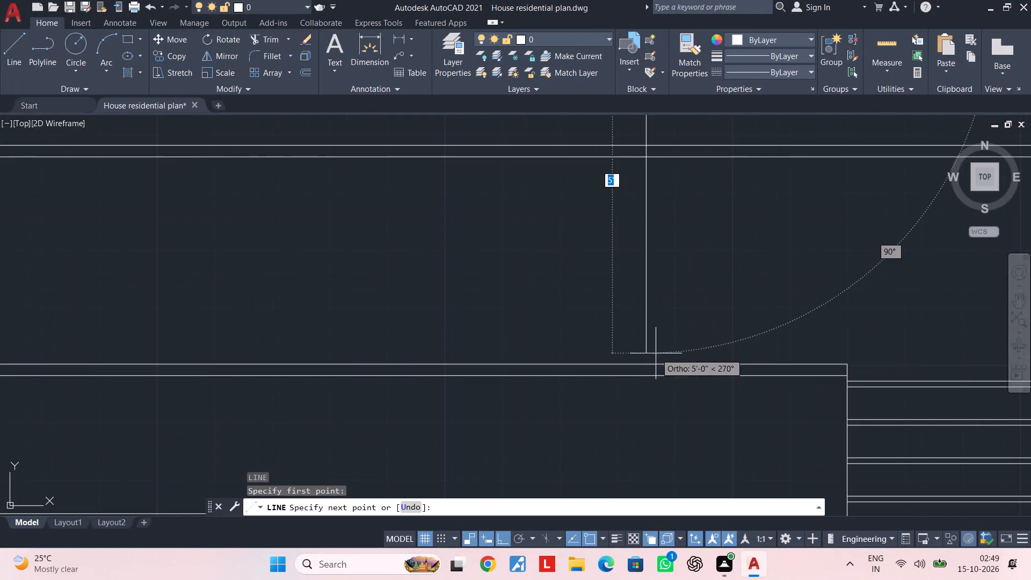
pyautogui.click(644, 361)
pyautogui.press('Escape')
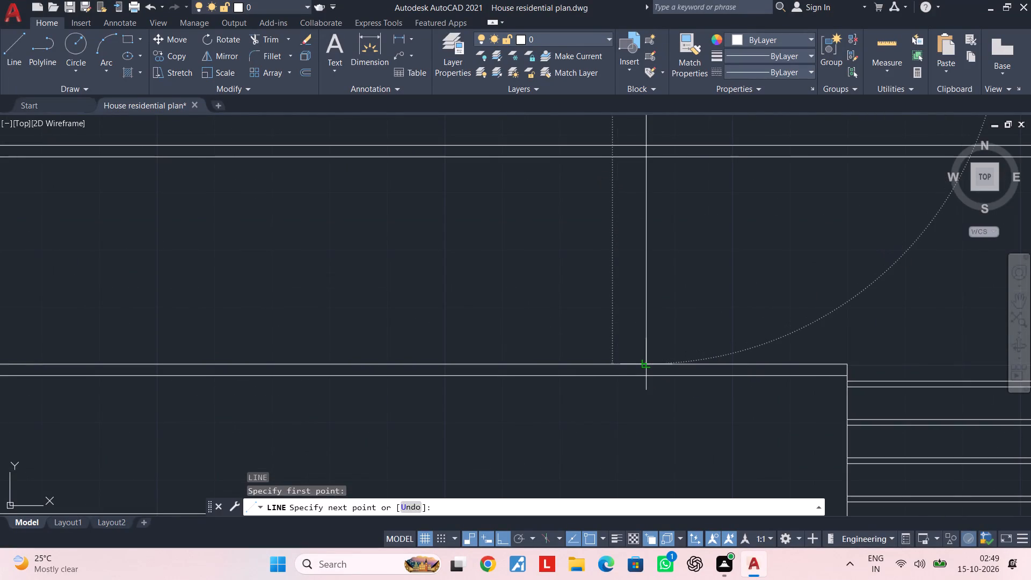
pyautogui.press('Escape')
pyautogui.scroll(-2, 620, 295)
pyautogui.moveTo(619, 253); pyautogui.dragTo(619, 295, button='middle')
pyautogui.press('Escape')
pyautogui.press('Escape')
pyautogui.press('Escape')
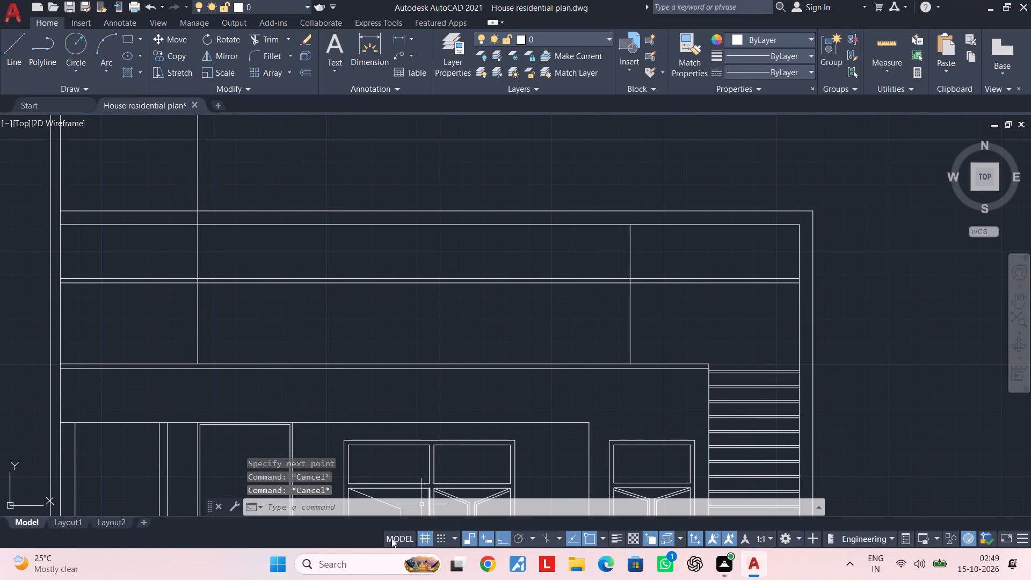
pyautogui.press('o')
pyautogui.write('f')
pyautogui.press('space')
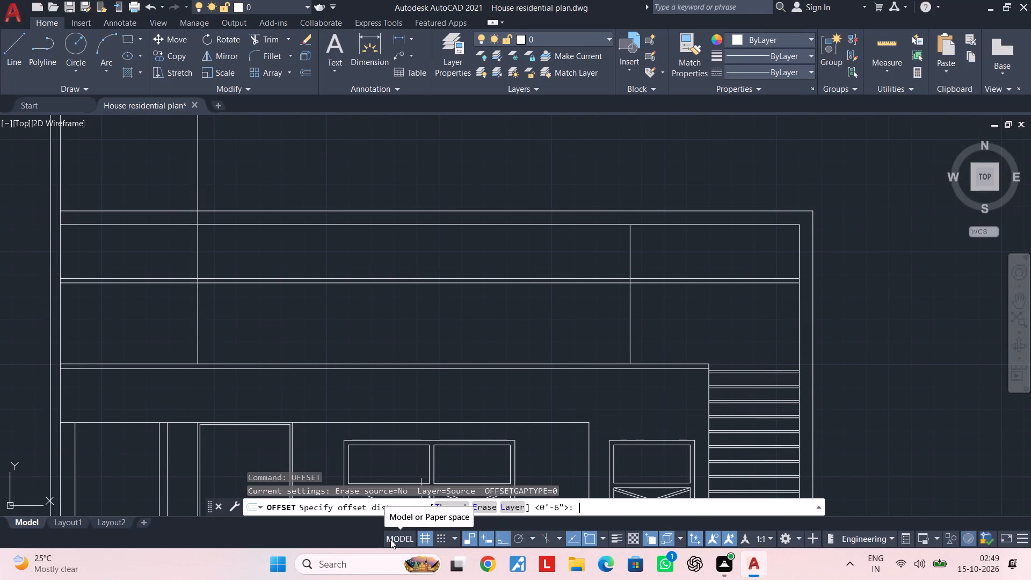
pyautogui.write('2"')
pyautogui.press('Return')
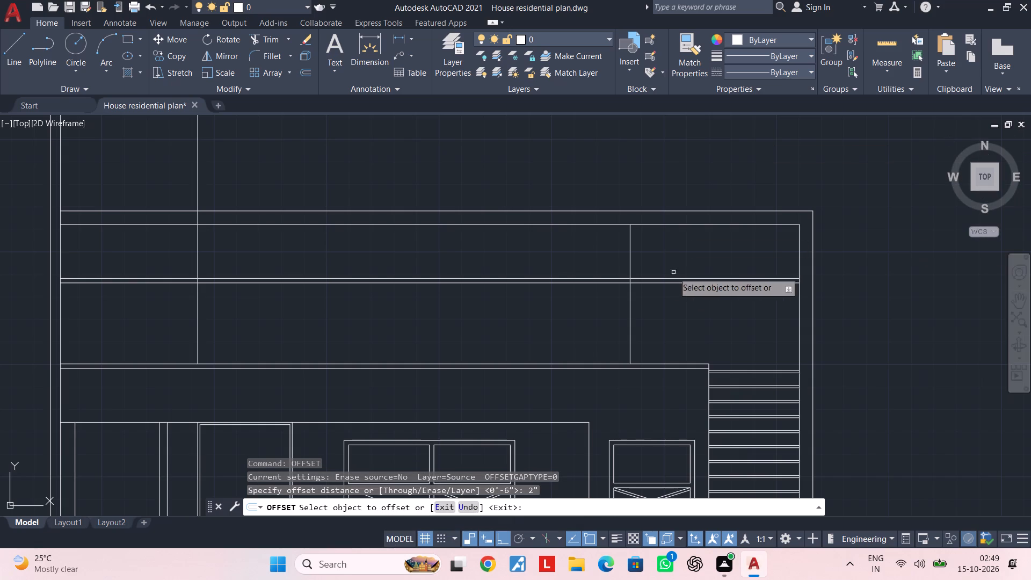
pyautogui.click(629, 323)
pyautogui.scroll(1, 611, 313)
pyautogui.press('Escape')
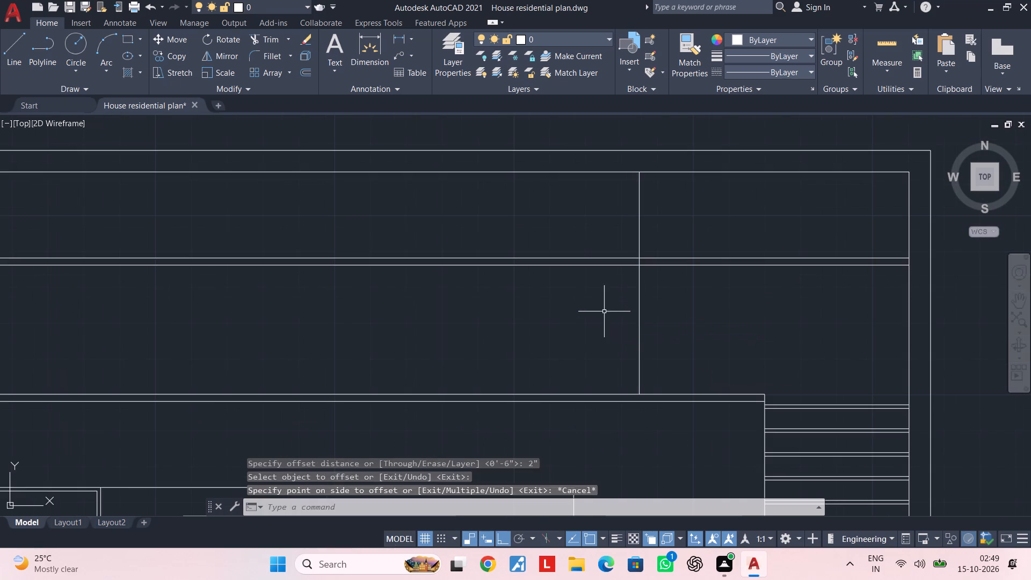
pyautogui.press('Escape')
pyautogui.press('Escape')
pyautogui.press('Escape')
# Offset the new vertical line 6" away from the outer wall to form a post.
pyautogui.write('of')
pyautogui.press('space')
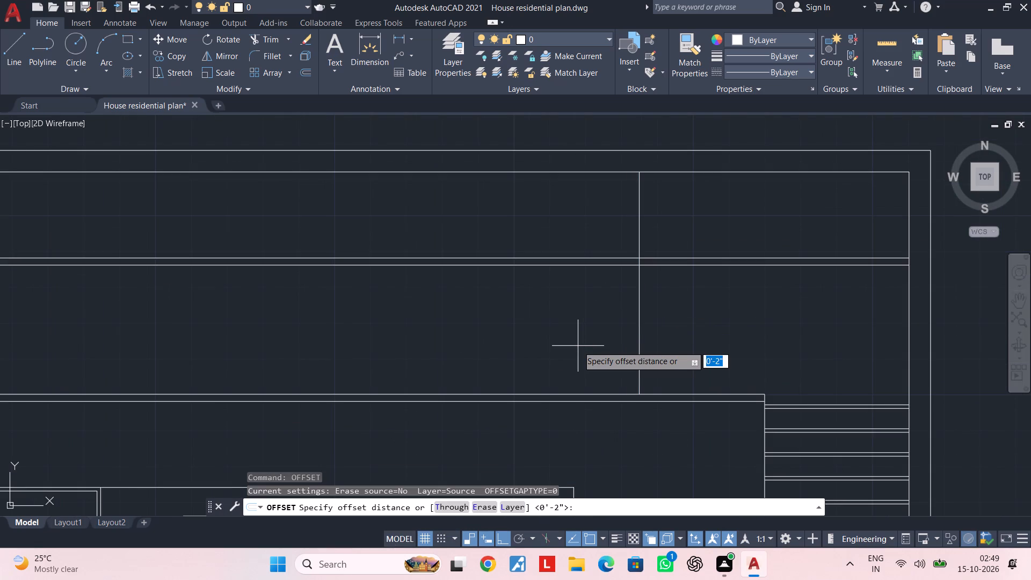
pyautogui.write('6"')
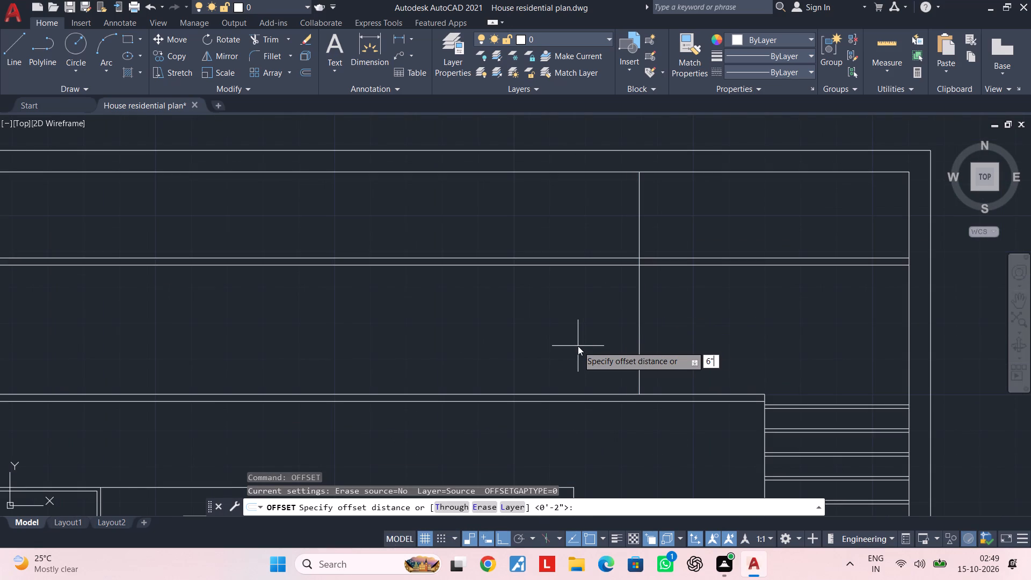
pyautogui.press('Return')
pyautogui.click(641, 327)
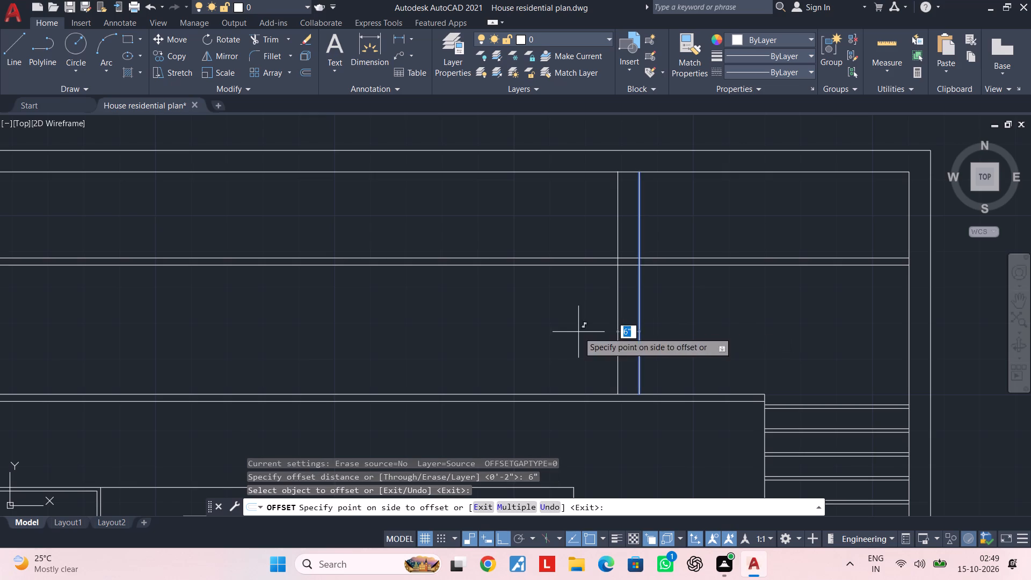
pyautogui.click(570, 332)
pyautogui.moveTo(573, 330); pyautogui.dragTo(586, 349, button='middle')
pyautogui.press('Escape')
# Copy the post's two lines about 1'-6" farther from the outer wall to form a second post.
pyautogui.click(675, 338)
pyautogui.click(587, 359)
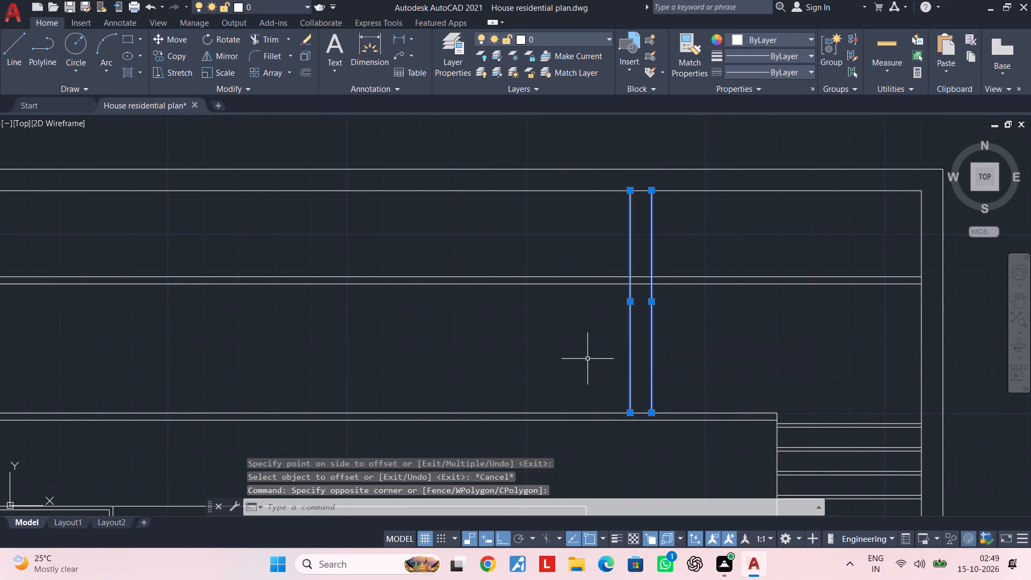
pyautogui.write('co')
pyautogui.press('space')
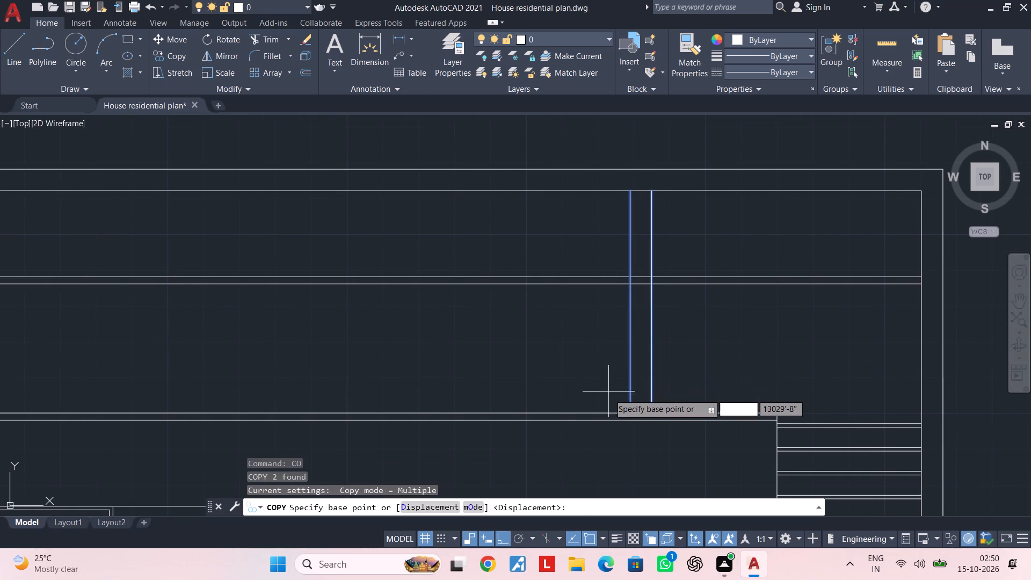
pyautogui.click(630, 412)
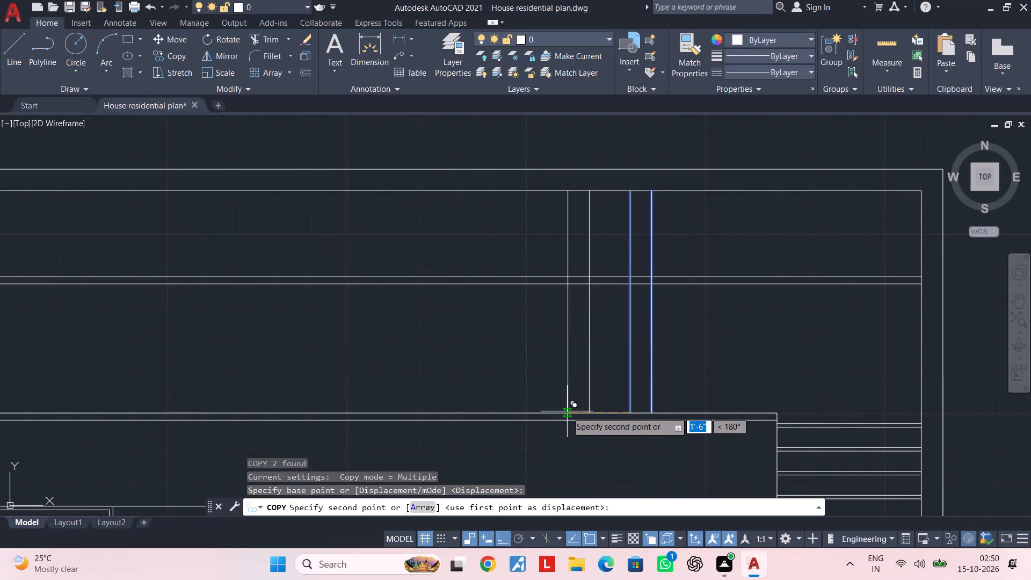
pyautogui.click(564, 411)
pyautogui.press('Escape')
pyautogui.press('Escape')
pyautogui.press('Escape')
pyautogui.press('Escape')
pyautogui.press('Escape')
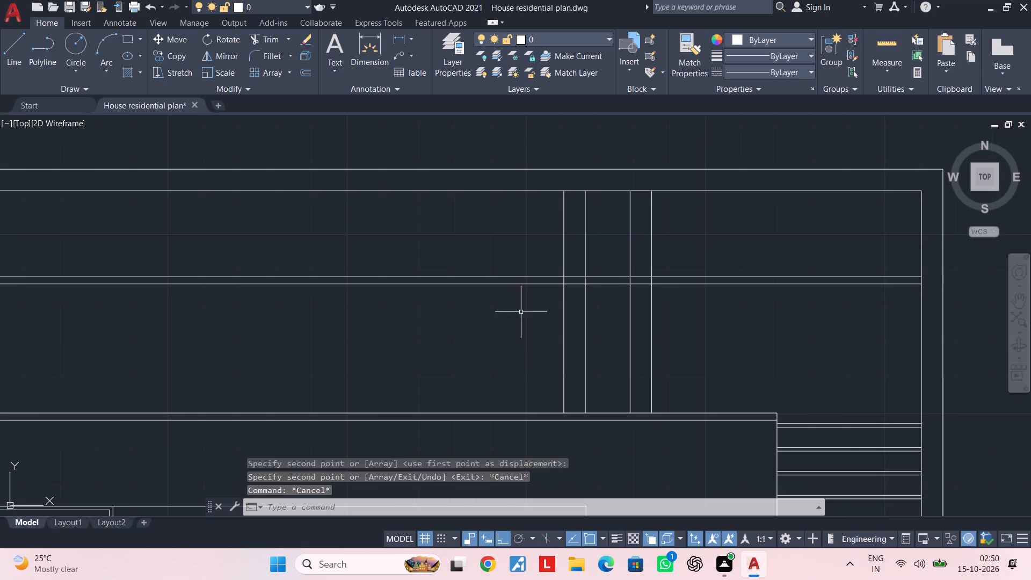
# Draw a short vertical line across the 6" roof frame just beyond the second post to close its end.
pyautogui.moveTo(521, 305); pyautogui.dragTo(539, 367, button='middle')
pyautogui.press('Escape')
pyautogui.press('Escape')
pyautogui.press('l')
pyautogui.press('space')
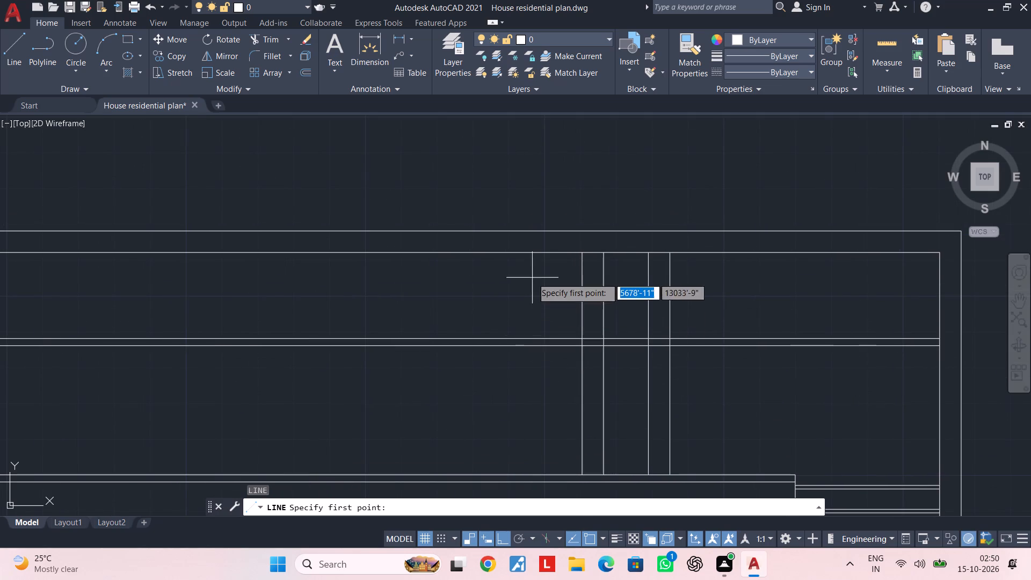
pyautogui.click(526, 231)
pyautogui.click(526, 251)
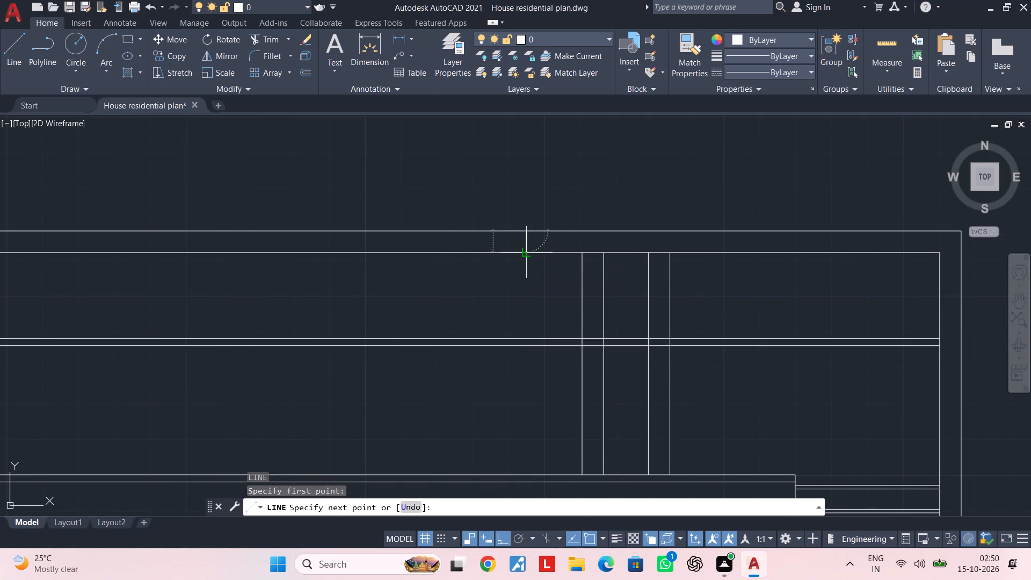
pyautogui.press('Escape')
pyautogui.press('Escape')
pyautogui.press('Escape')
pyautogui.press('Escape')
pyautogui.press('Escape')
pyautogui.press('Escape')
pyautogui.press('Escape')
# Trim the roof frame's two horizontal lines beyond the closing line, on the side away from the outer wall.
pyautogui.write('tr')
pyautogui.press('space')
pyautogui.click(507, 278)
pyautogui.scroll(-2, 502, 227)
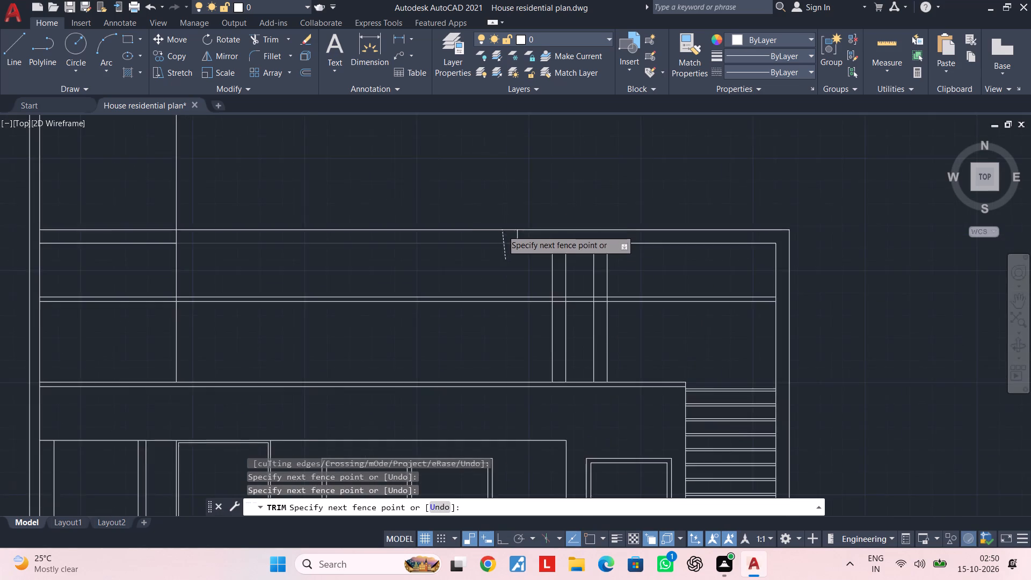
pyautogui.click(497, 212)
pyautogui.moveTo(460, 244); pyautogui.dragTo(583, 249, button='middle')
pyautogui.press('Escape')
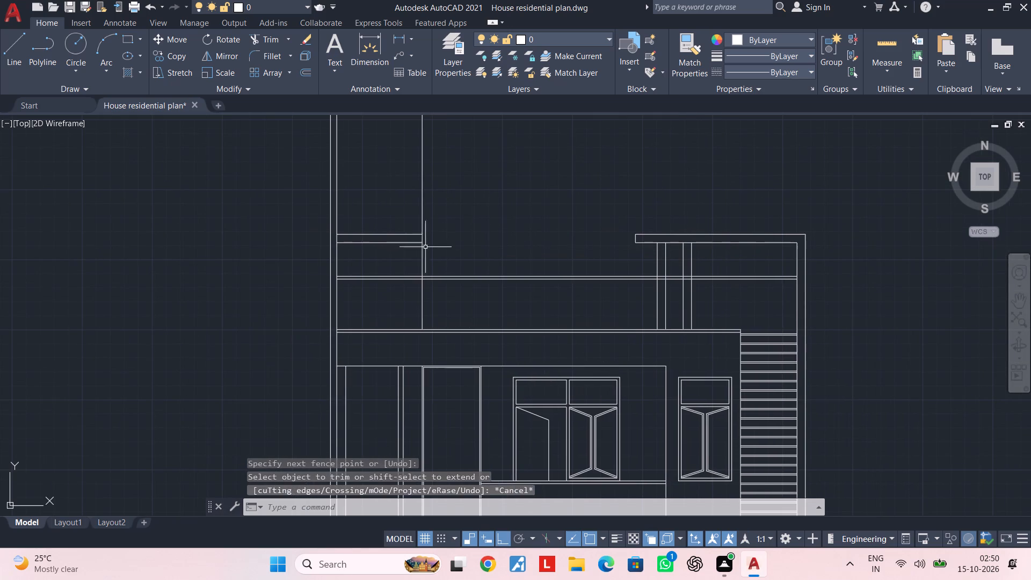
pyautogui.press('Escape')
# Erase the two leftover roof frame lines between the far wall and the tall vertical line.
pyautogui.scroll(2, 396, 250)
pyautogui.moveTo(393, 256); pyautogui.dragTo(393, 256)
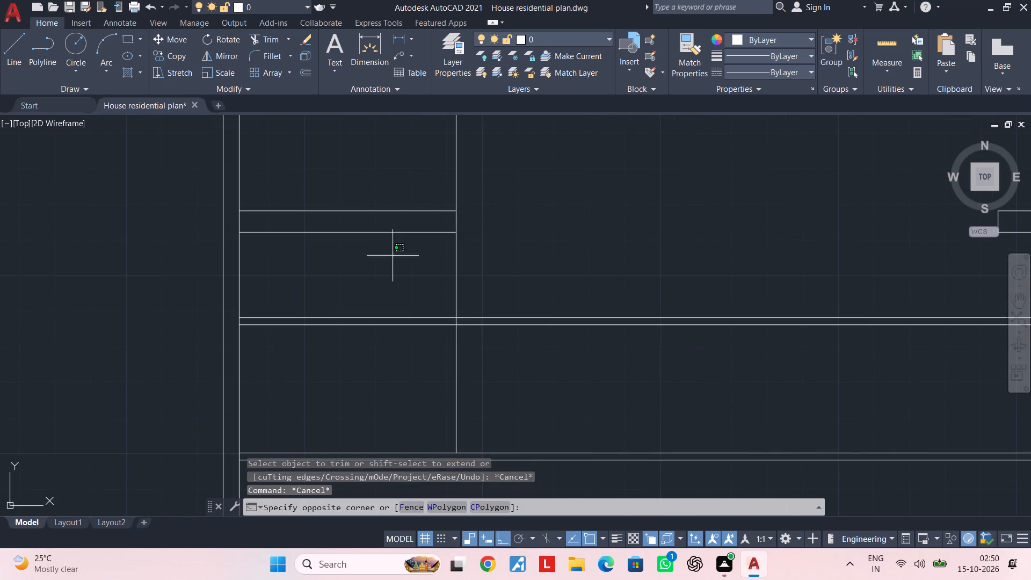
pyautogui.moveTo(393, 256); pyautogui.dragTo(372, 229)
pyautogui.click(326, 166)
pyautogui.press('Delete')
pyautogui.scroll(-1, 419, 182)
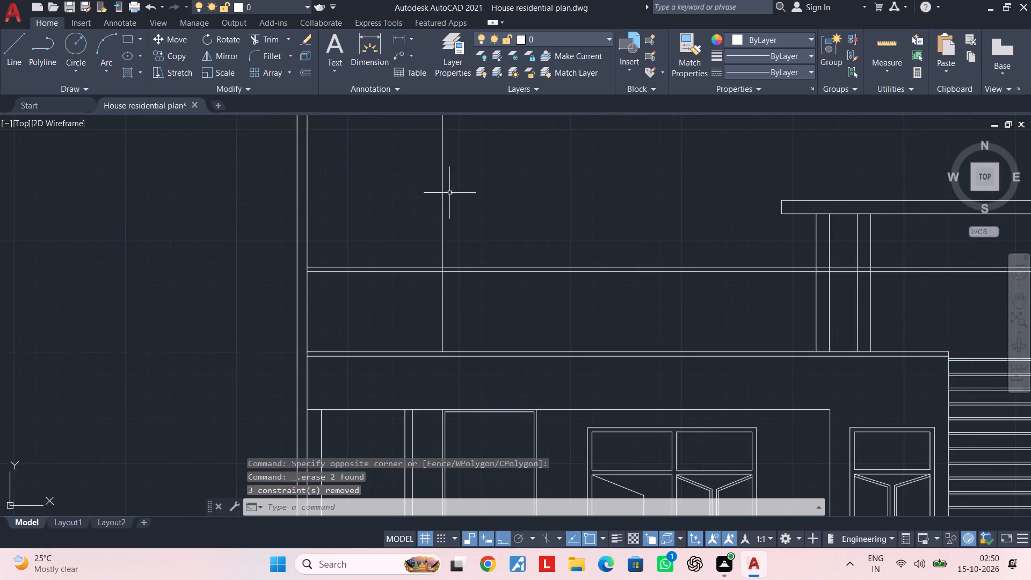
# Trim the two horizontal parapet lines where they pass through both posts.
pyautogui.moveTo(690, 271); pyautogui.dragTo(293, 262, button='middle')
pyautogui.moveTo(548, 261); pyautogui.dragTo(554, 248, button='middle')
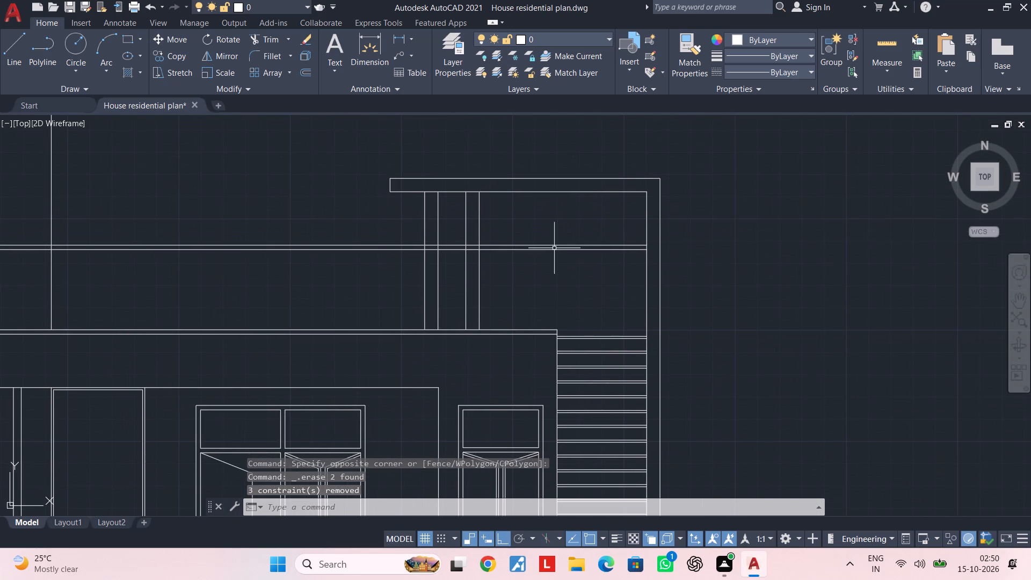
pyautogui.moveTo(568, 258); pyautogui.dragTo(568, 275, button='middle')
pyautogui.moveTo(560, 275); pyautogui.dragTo(569, 298, button='middle')
pyautogui.scroll(1, 547, 298)
pyautogui.moveTo(519, 305); pyautogui.dragTo(568, 305, button='middle')
pyautogui.press('Escape')
pyautogui.press('Escape')
pyautogui.press('Escape')
pyautogui.press('Escape')
pyautogui.press('Escape')
pyautogui.write('tr')
pyautogui.press('space')
pyautogui.scroll(2, 485, 289)
pyautogui.click(486, 289)
pyautogui.click(491, 217)
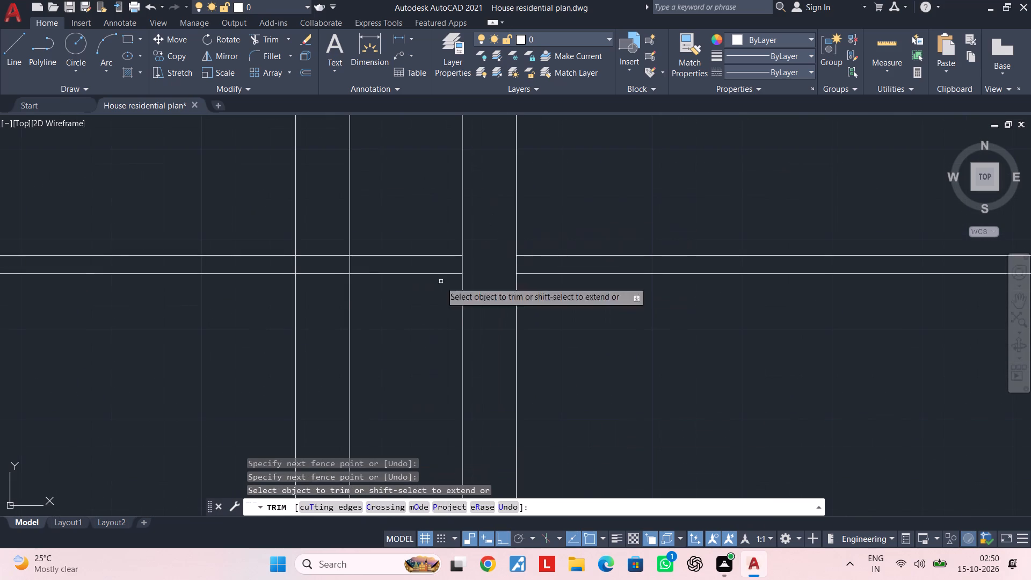
pyautogui.click(317, 300)
pyautogui.click(331, 208)
pyautogui.press('Escape')
pyautogui.scroll(-2, 397, 255)
pyautogui.moveTo(407, 260); pyautogui.dragTo(400, 311, button='middle')
pyautogui.press('Escape')
pyautogui.press('Escape')
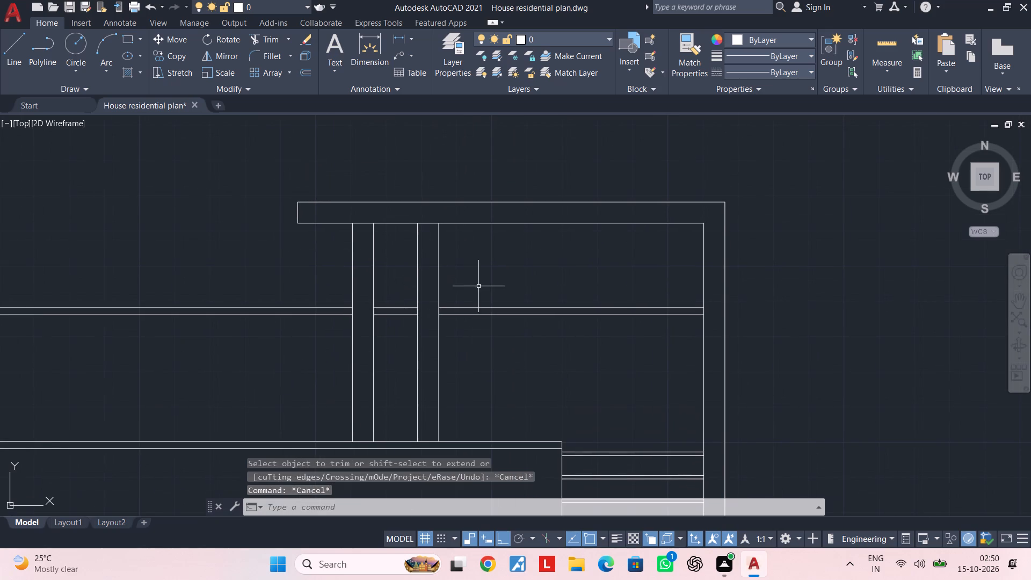
pyautogui.press('Escape')
pyautogui.press('Escape')
pyautogui.press('Escape')
# Offset the upper parapet line between the nearer post and the inner wall line 6" upward.
pyautogui.write('of')
pyautogui.press('space')
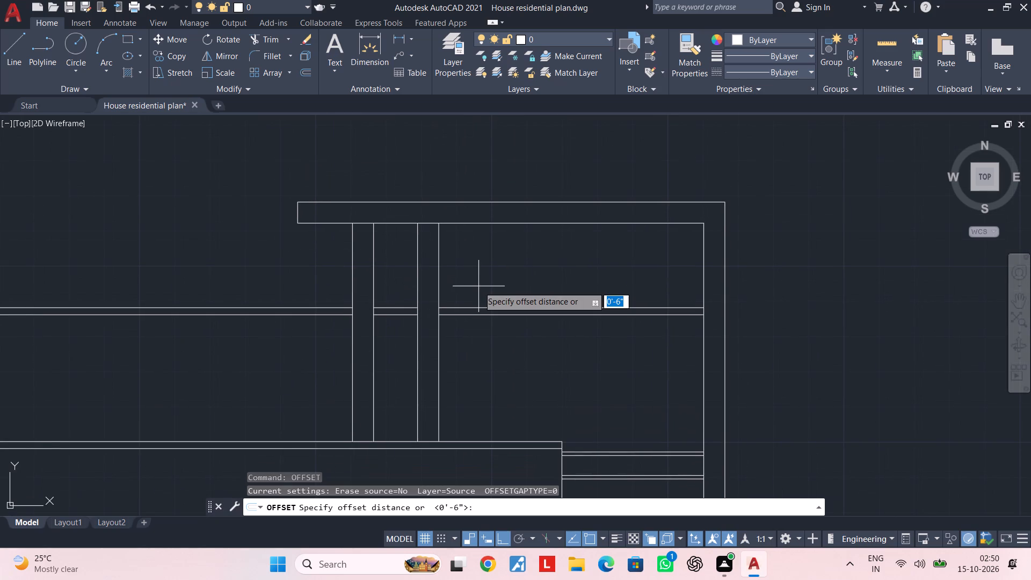
pyautogui.write('6"')
pyautogui.press('Return')
pyautogui.click(538, 308)
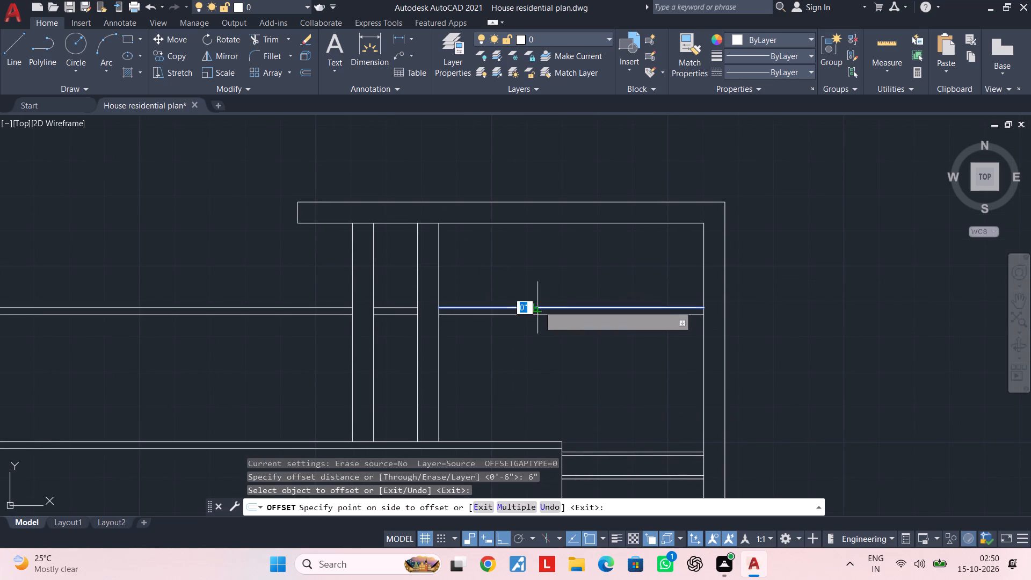
pyautogui.click(542, 294)
pyautogui.moveTo(491, 293); pyautogui.dragTo(564, 294, button='middle')
pyautogui.press('Escape')
pyautogui.press('Escape')
pyautogui.press('Escape')
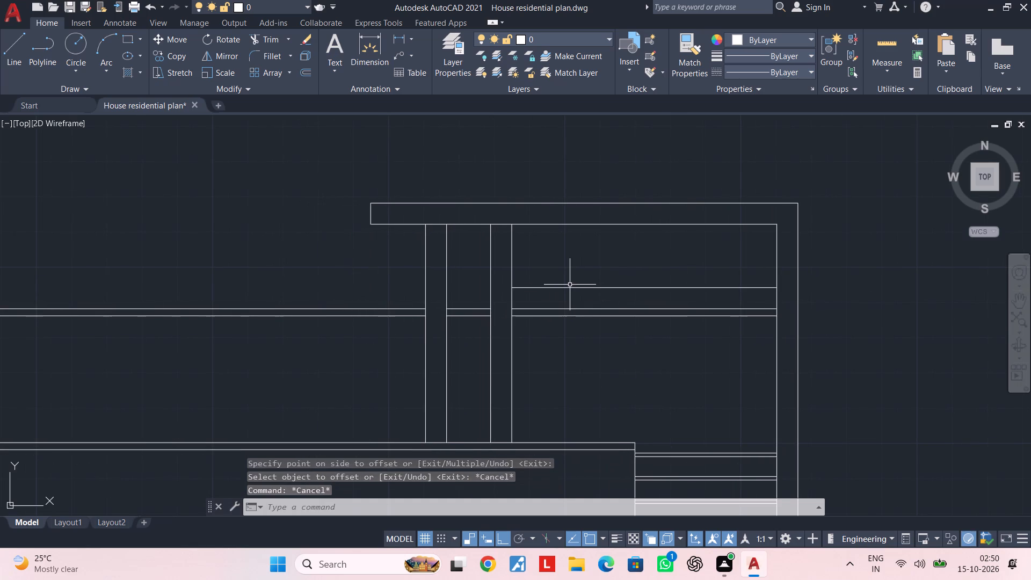
# Extend the new offset line through the posts to the tall vertical line and, at its other end, to the outer wall line.
pyautogui.write('ex')
pyautogui.press('space')
pyautogui.click(575, 263)
pyautogui.scroll(-2, 559, 298)
pyautogui.click(559, 298)
pyautogui.scroll(2, 559, 298)
pyautogui.tripleClick(559, 289)
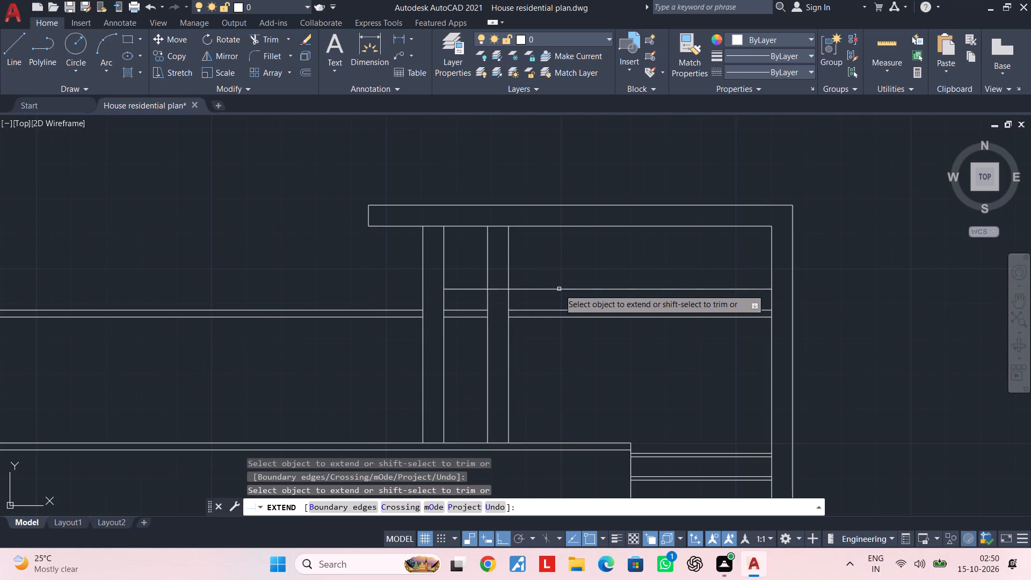
pyautogui.click(559, 289)
pyautogui.scroll(-1, 559, 289)
pyautogui.click(559, 289)
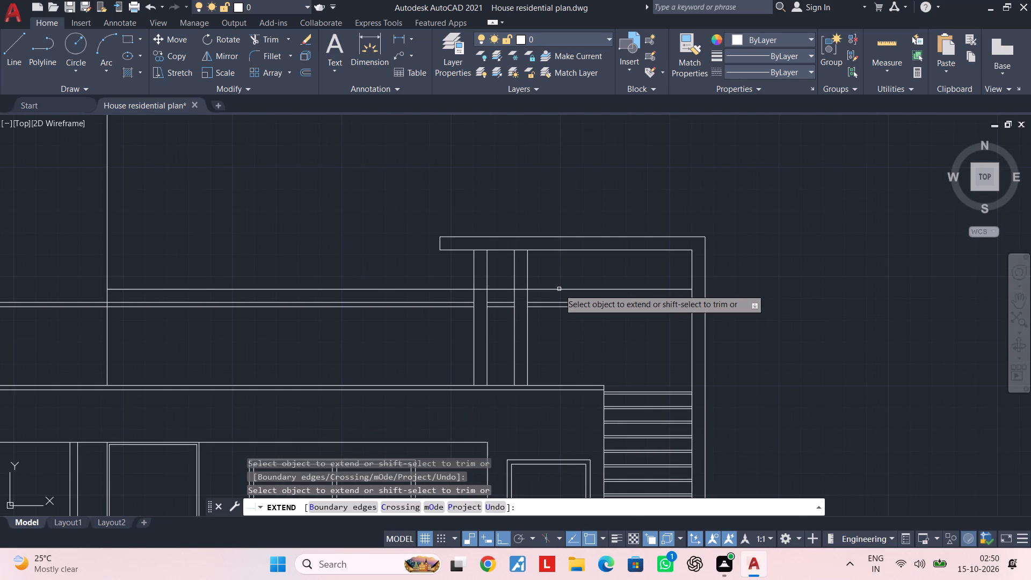
pyautogui.click(559, 289)
pyautogui.scroll(-1, 559, 289)
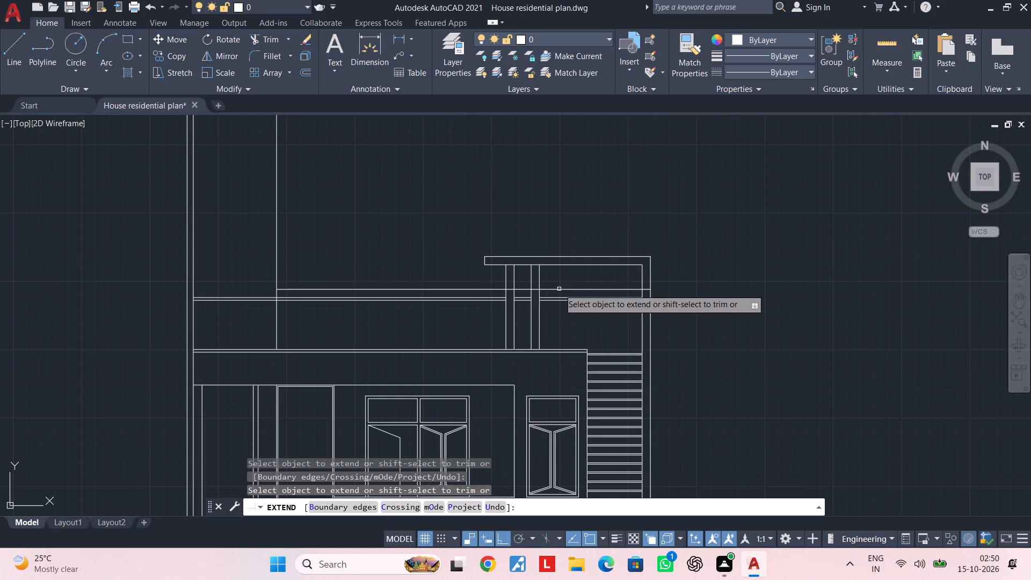
pyautogui.press('Escape')
# Offset the extended line 2" upward to form a thin rail above the parapet.
pyautogui.scroll(2, 559, 289)
pyautogui.moveTo(611, 286); pyautogui.dragTo(562, 298, button='middle')
pyautogui.press('Escape')
pyautogui.press('Escape')
pyautogui.press('Escape')
pyautogui.write('of')
pyautogui.press('space')
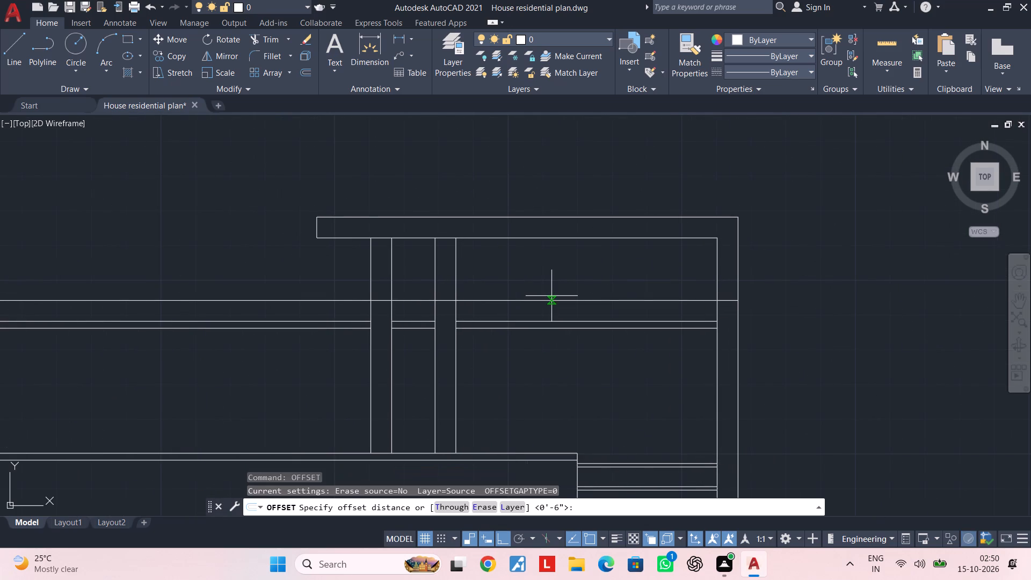
pyautogui.press('2')
pyautogui.hotkey('shift', '"')
pyautogui.press('Return')
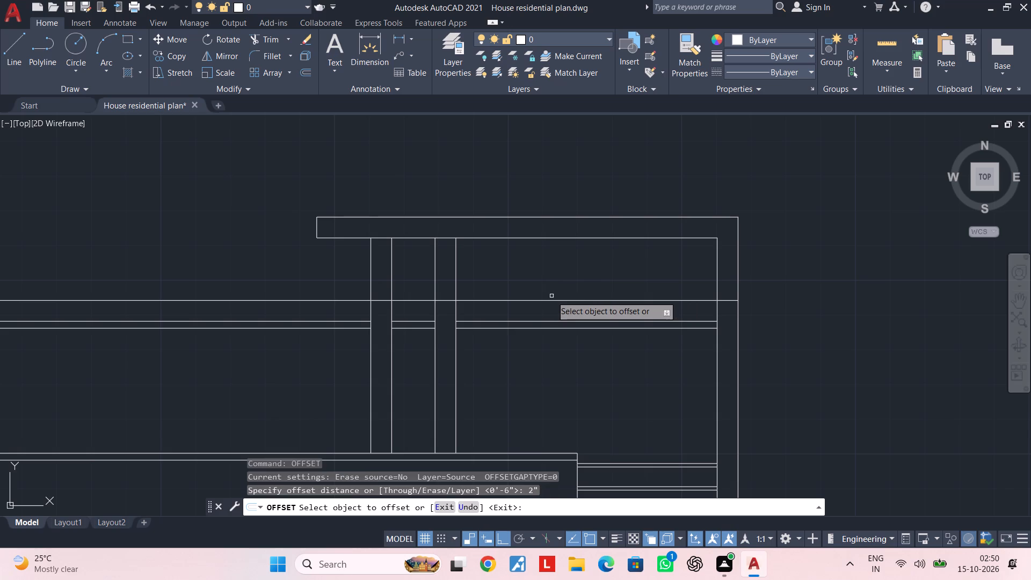
pyautogui.scroll(2, 575, 302)
pyautogui.click(584, 295)
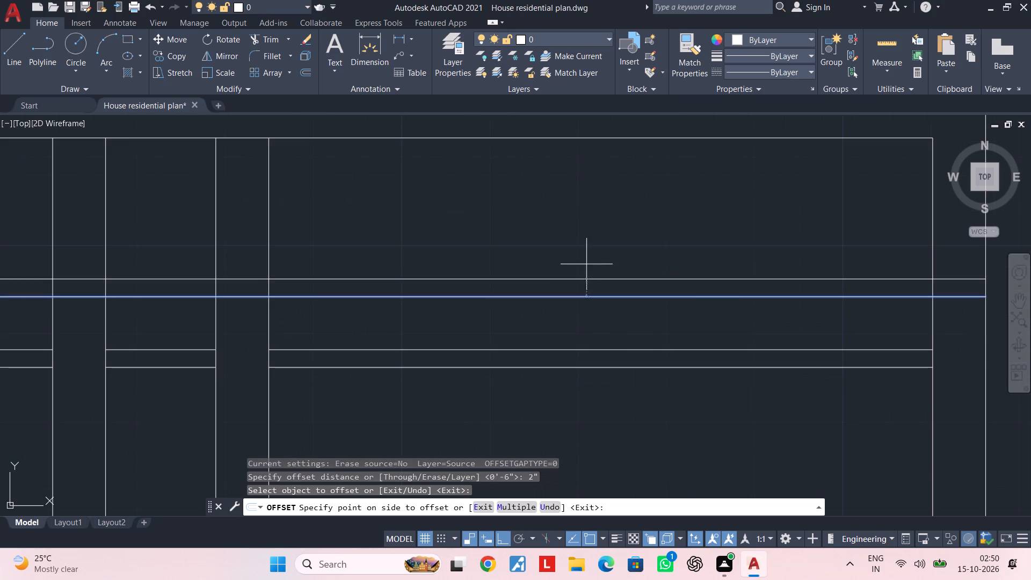
pyautogui.click(586, 264)
pyautogui.press('Escape')
pyautogui.scroll(-3, 612, 278)
pyautogui.moveTo(666, 292); pyautogui.dragTo(520, 300, button='middle')
pyautogui.press('Escape')
pyautogui.press('Escape')
# Trim the two new rail lines where they run past the inner wall line and where they pass through both posts.
pyautogui.write('tr')
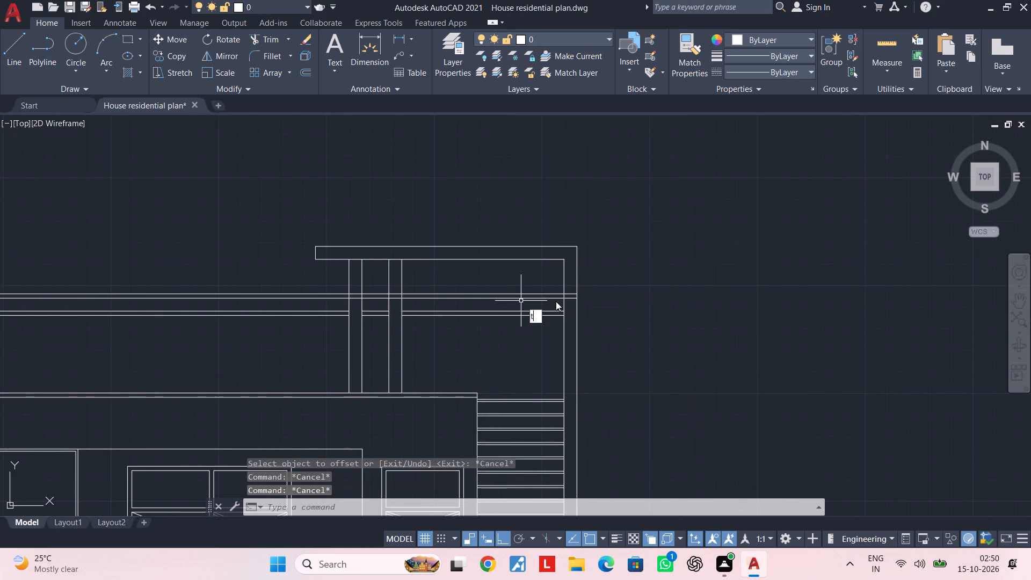
pyautogui.press('space')
pyautogui.scroll(2, 569, 296)
pyautogui.click(570, 274)
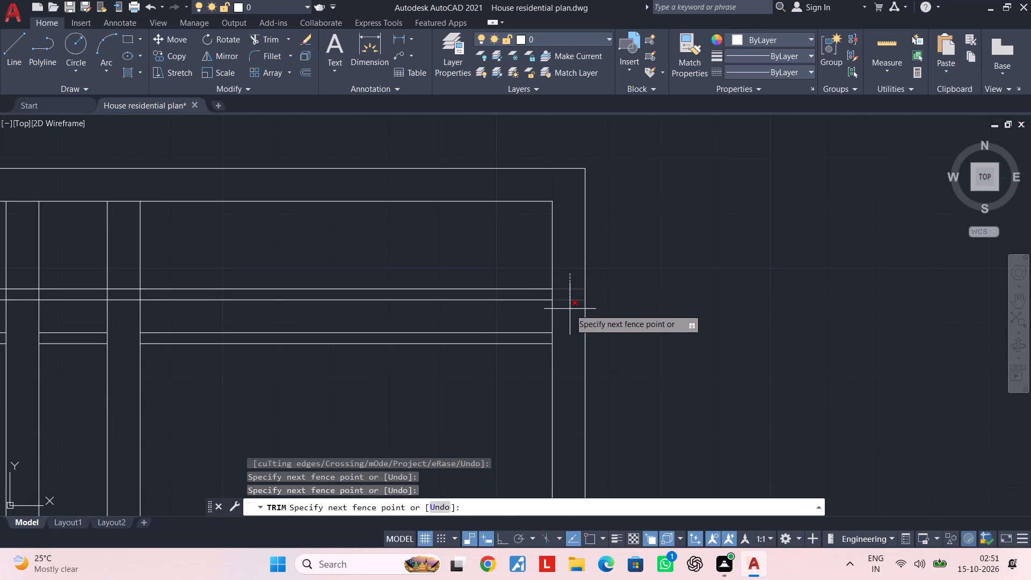
pyautogui.click(570, 309)
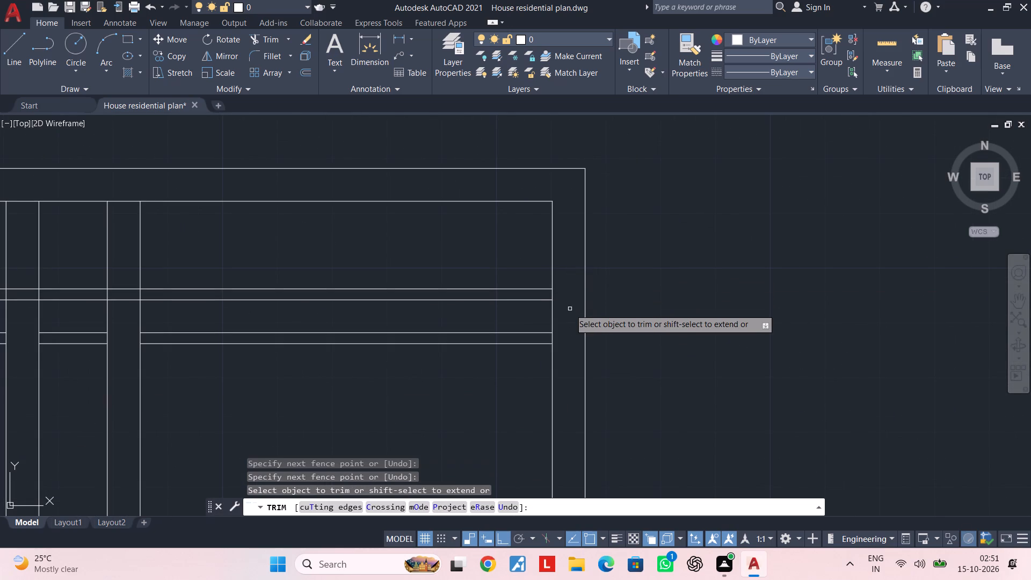
pyautogui.moveTo(347, 337); pyautogui.dragTo(678, 334, button='middle')
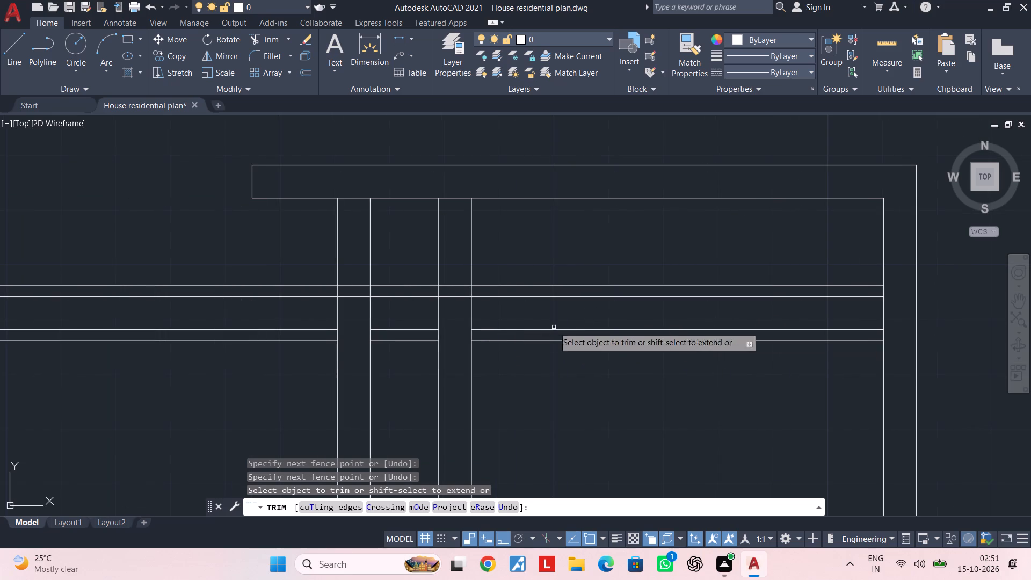
pyautogui.scroll(2, 453, 308)
pyautogui.click(453, 310)
pyautogui.click(455, 223)
pyautogui.moveTo(449, 323); pyautogui.dragTo(504, 323, button='middle')
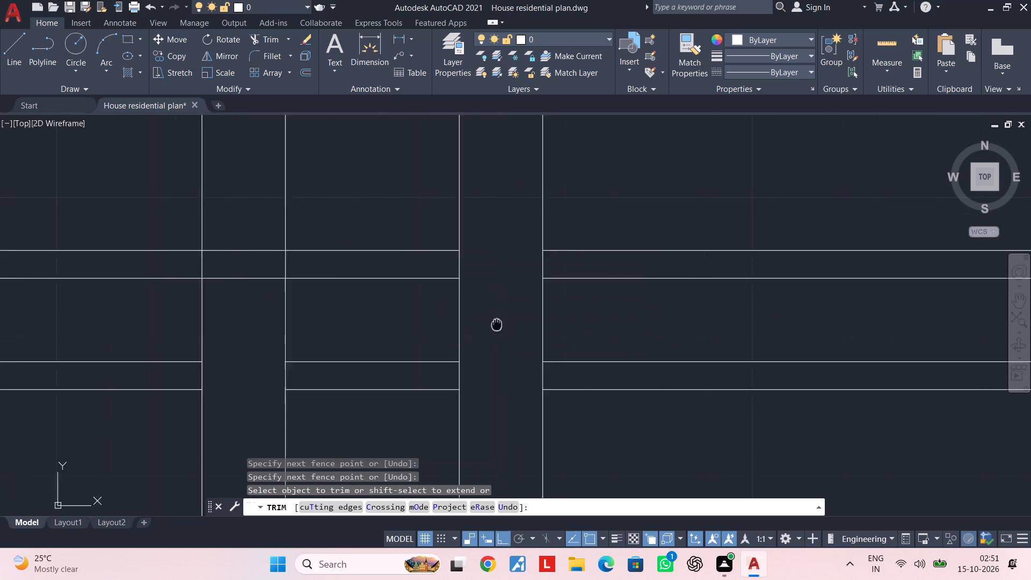
pyautogui.moveTo(504, 323); pyautogui.dragTo(539, 323, button='middle')
pyautogui.moveTo(289, 323); pyautogui.dragTo(290, 316)
pyautogui.click(286, 211)
pyautogui.press('Escape')
pyautogui.scroll(-3, 430, 289)
pyautogui.moveTo(484, 311); pyautogui.dragTo(432, 311, button='middle')
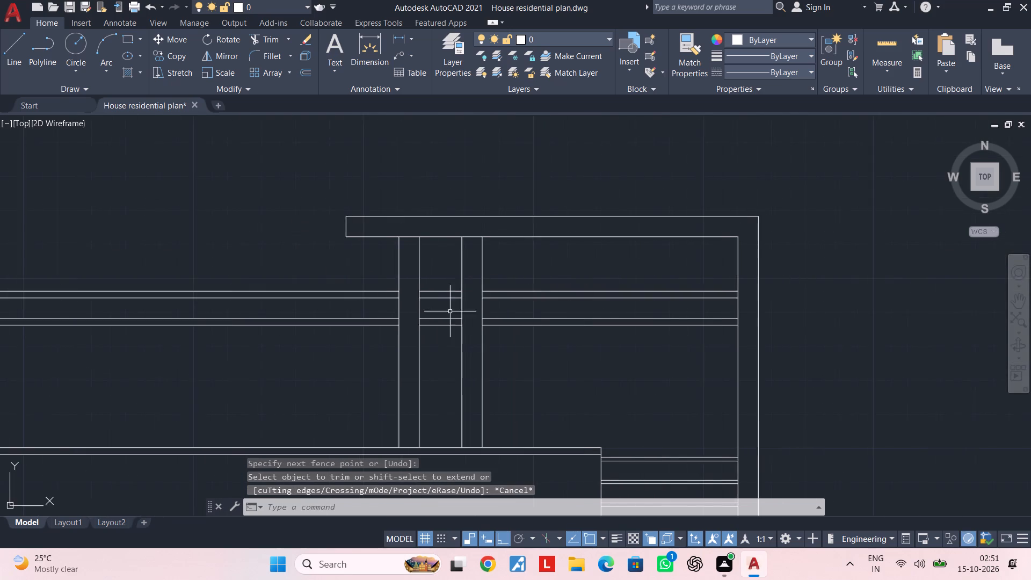
# Draw two short, closely spaced vertical lines between the thin rail and the parapet, near the inner wall line, as a baluster.
pyautogui.moveTo(579, 311); pyautogui.dragTo(434, 315, button='middle')
pyautogui.scroll(1, 583, 317)
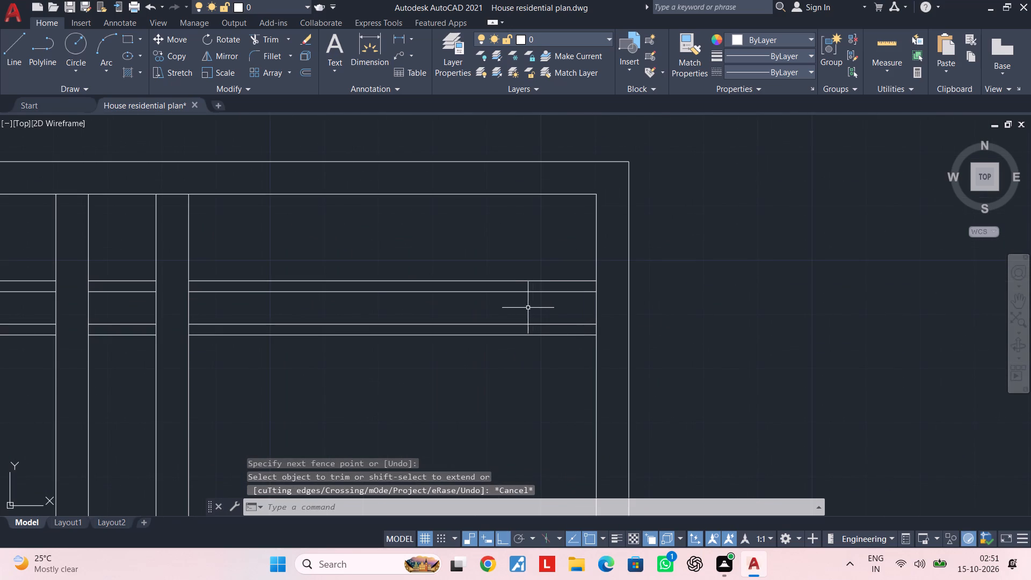
pyautogui.press('l')
pyautogui.press('space')
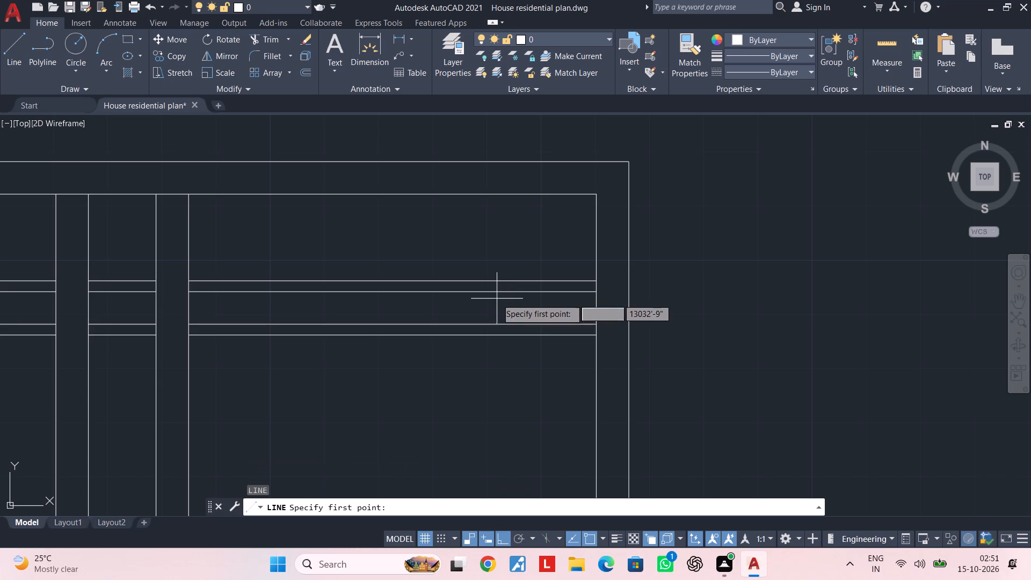
pyautogui.click(477, 294)
pyautogui.click(477, 325)
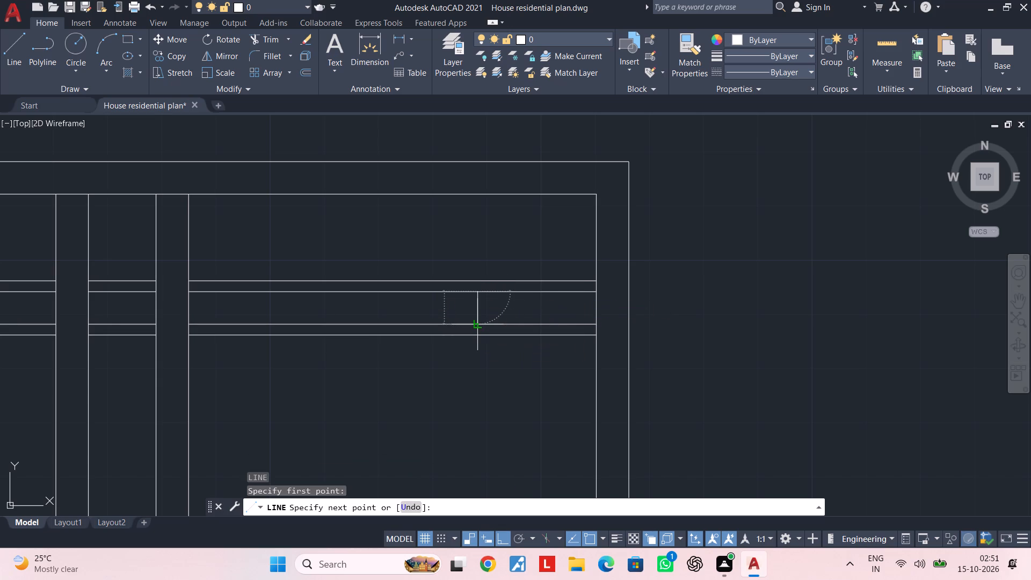
pyautogui.press('Escape')
pyautogui.press('space')
pyautogui.click(467, 291)
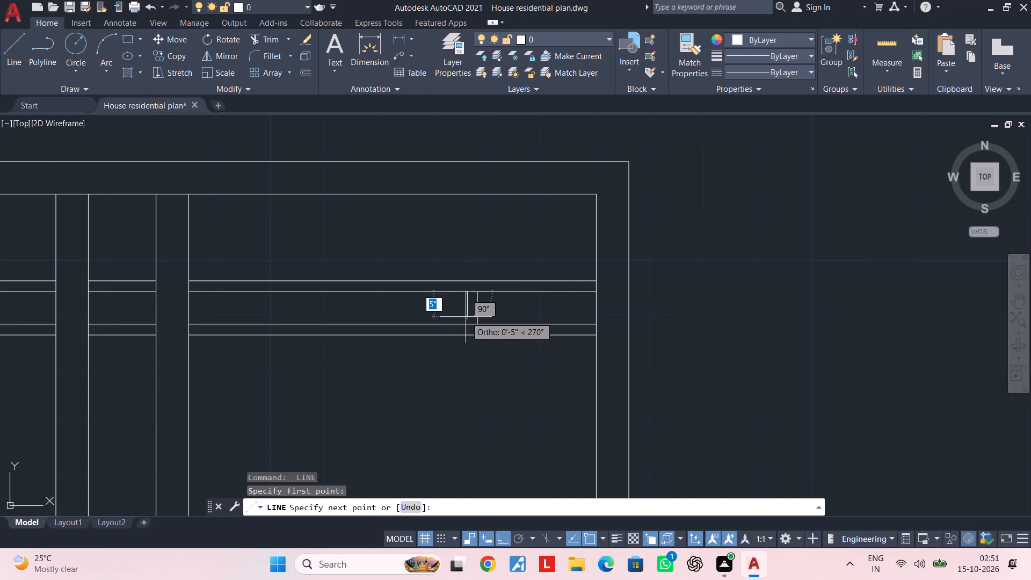
pyautogui.click(466, 322)
pyautogui.press('Escape')
# Draw a horizontal line about 6'-3" long below the parapet, from the inner wall line to the nearer post.
pyautogui.scroll(-3, 425, 338)
pyautogui.moveTo(440, 338); pyautogui.dragTo(515, 319, button='middle')
pyautogui.scroll(-2, 489, 331)
pyautogui.moveTo(489, 331); pyautogui.dragTo(572, 284, button='middle')
pyautogui.press('Escape')
pyautogui.press('Escape')
pyautogui.press('Escape')
pyautogui.press('Escape')
pyautogui.press('Escape')
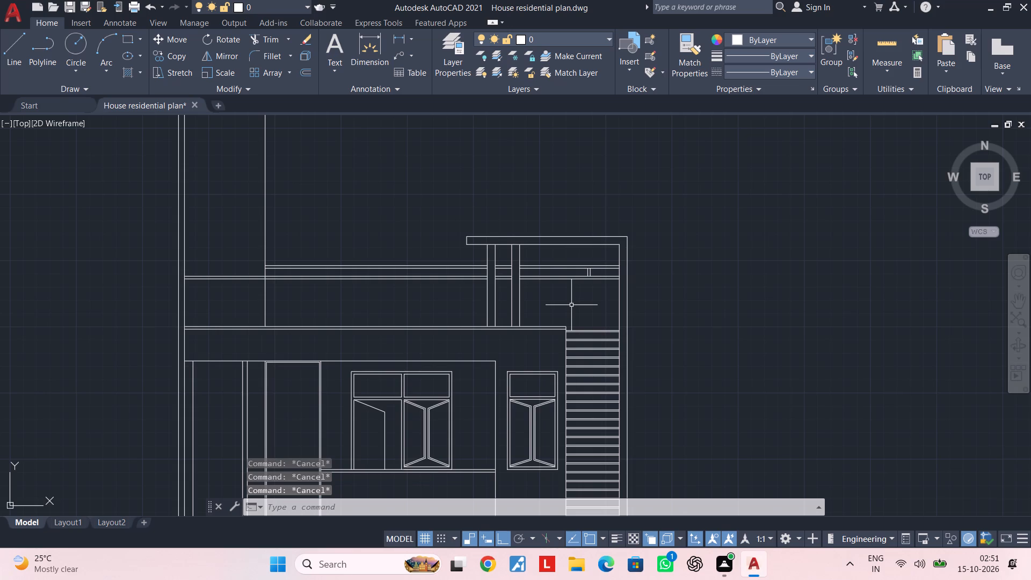
pyautogui.moveTo(568, 307); pyautogui.dragTo(550, 318, button='middle')
pyautogui.scroll(1, 549, 318)
pyautogui.moveTo(563, 320); pyautogui.dragTo(544, 322, button='middle')
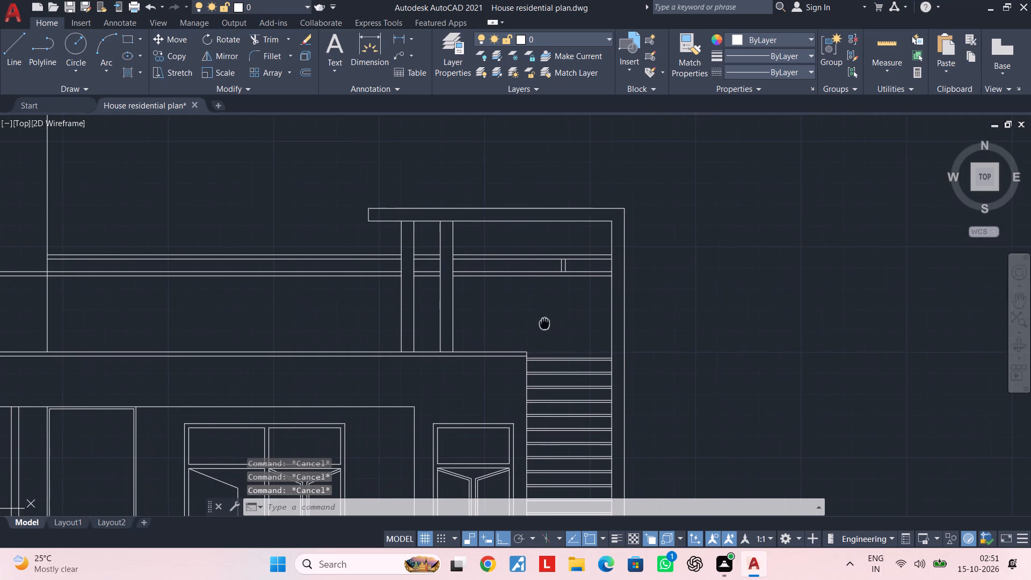
pyautogui.moveTo(544, 322); pyautogui.dragTo(543, 322, button='middle')
pyautogui.press('l')
pyautogui.press('space')
pyautogui.scroll(1, 587, 318)
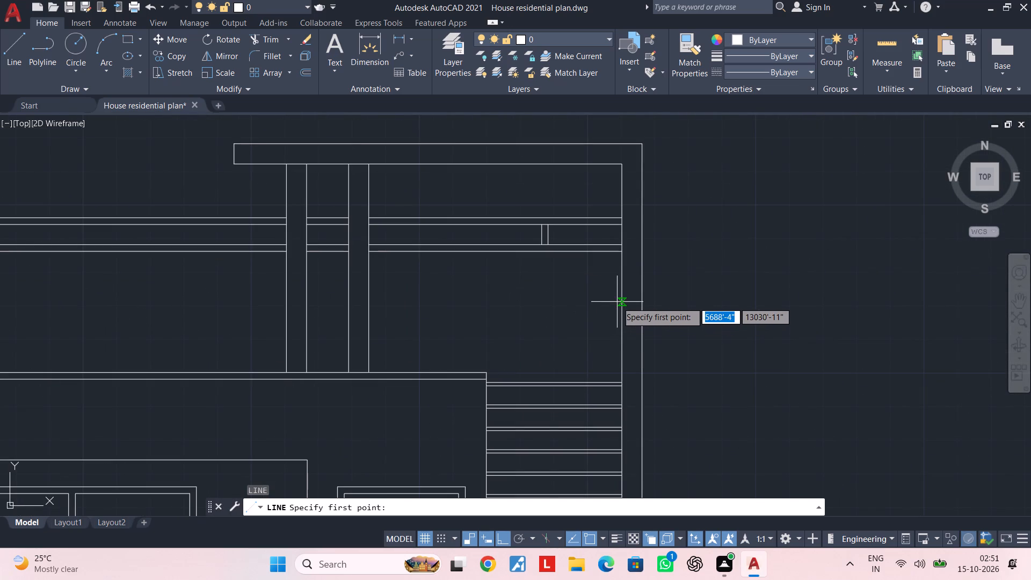
pyautogui.click(618, 301)
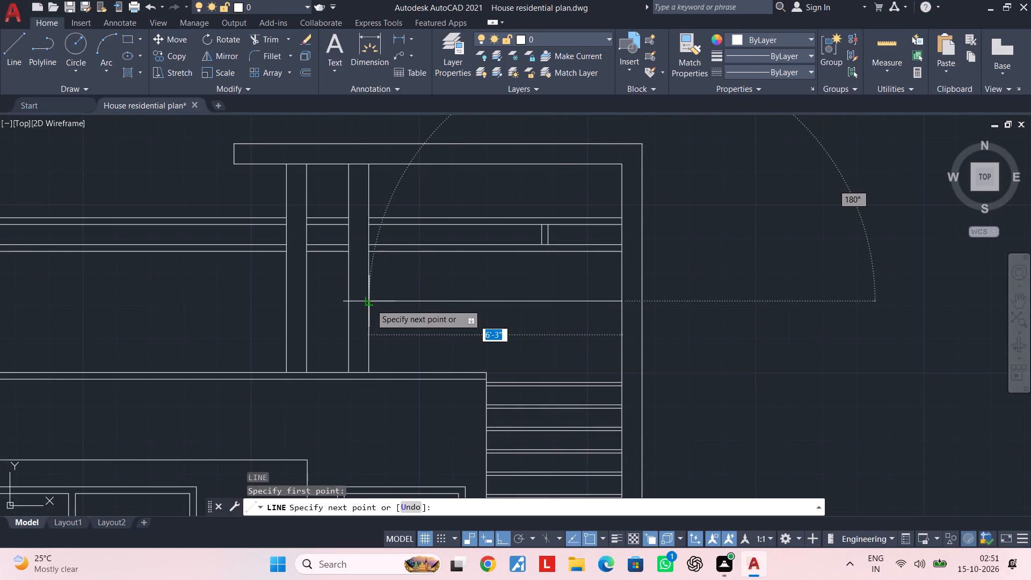
pyautogui.click(371, 304)
pyautogui.press('Escape')
pyautogui.press('Escape')
pyautogui.press('Escape')
pyautogui.press('Escape')
pyautogui.press('Escape')
pyautogui.press('Escape')
pyautogui.press('Escape')
pyautogui.press('Escape')
# Offset the new horizontal line 1" downward to form a thin groove.
pyautogui.write('of')
pyautogui.press('space')
pyautogui.write('1"')
pyautogui.press('Return')
pyautogui.click(518, 303)
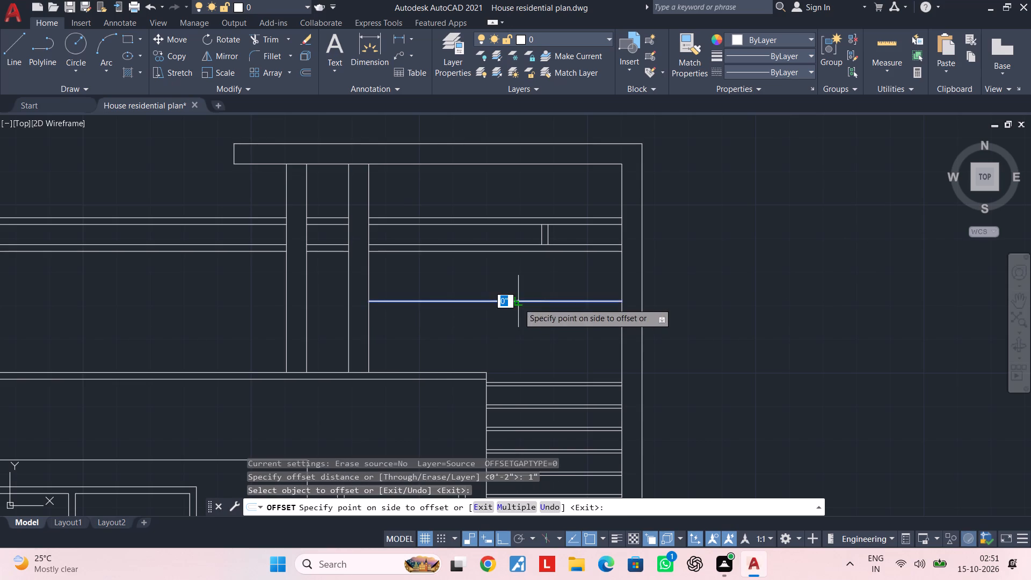
pyautogui.click(518, 337)
pyautogui.press('Escape')
pyautogui.press('Escape')
pyautogui.press('Escape')
pyautogui.press('Escape')
# Extend both groove lines through the posts to the tall vertical line at the far end of the parapet.
pyautogui.scroll(-2, 518, 338)
pyautogui.moveTo(502, 342); pyautogui.dragTo(594, 331, button='middle')
pyautogui.click(300, 323)
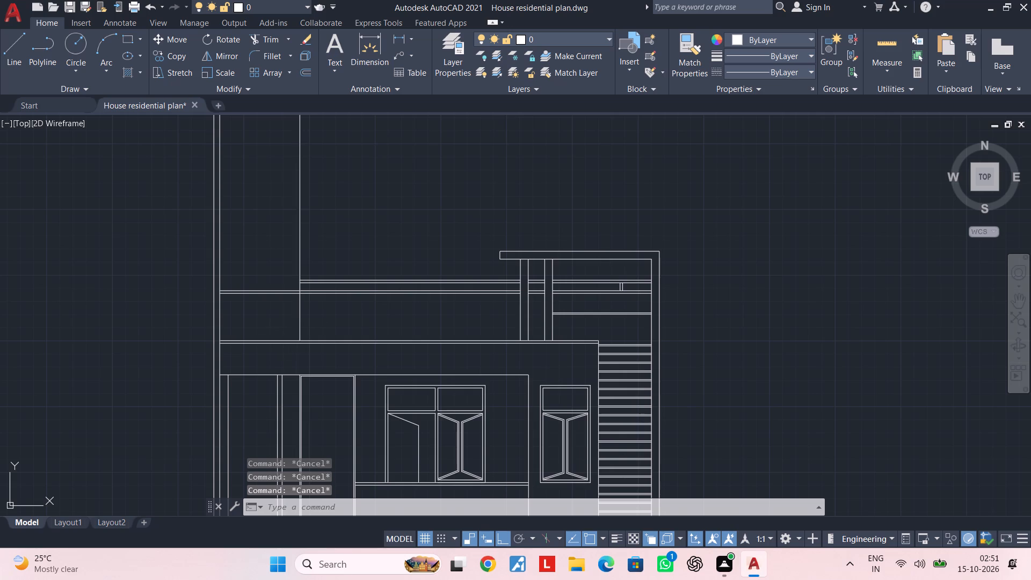
pyautogui.write('ex')
pyautogui.press('space')
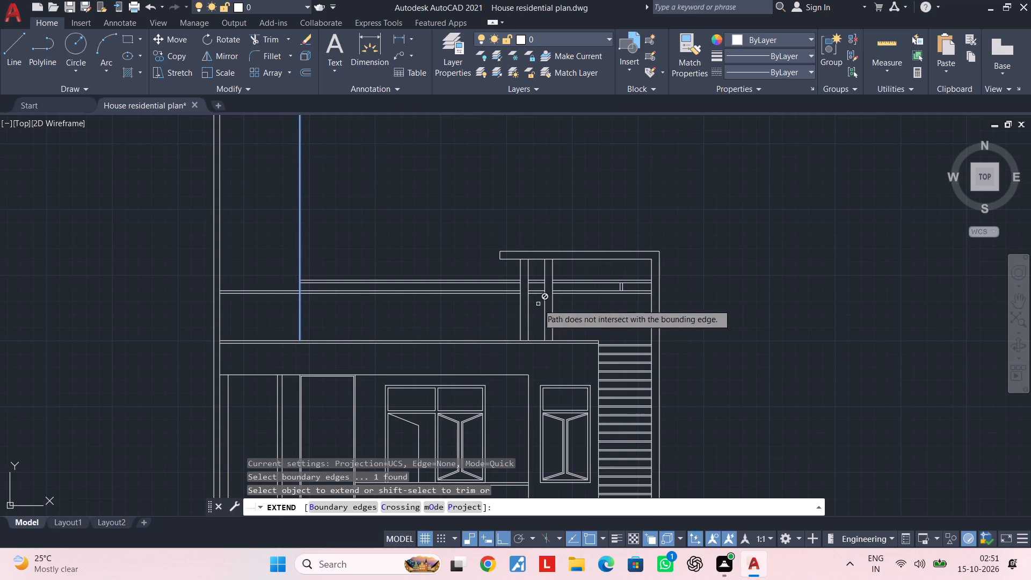
pyautogui.click(568, 300)
pyautogui.click(564, 321)
pyautogui.press('Escape')
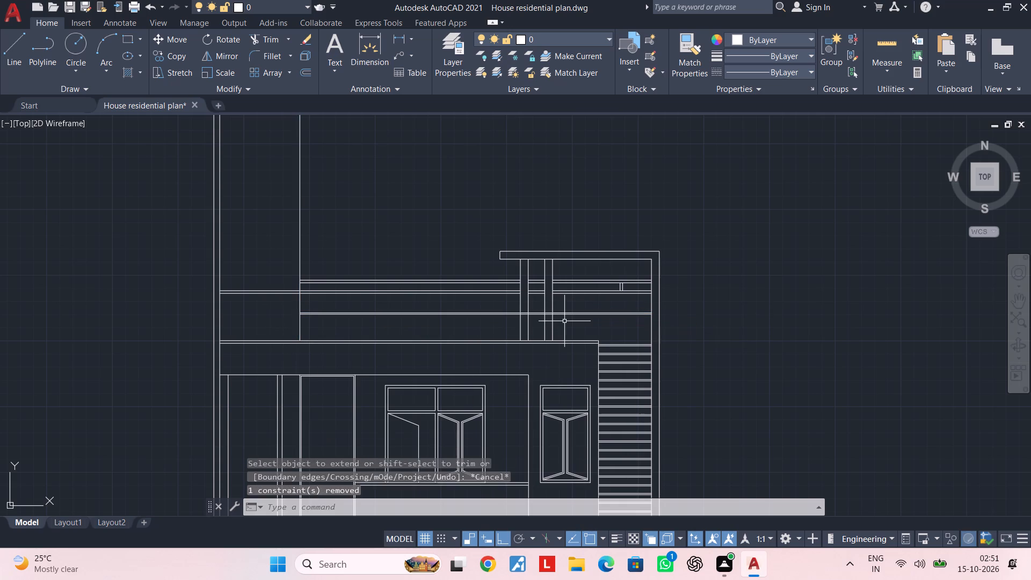
pyautogui.press('Escape')
# Trim both groove lines where they pass through the two posts.
pyautogui.write('tr')
pyautogui.press('space')
pyautogui.scroll(2, 547, 320)
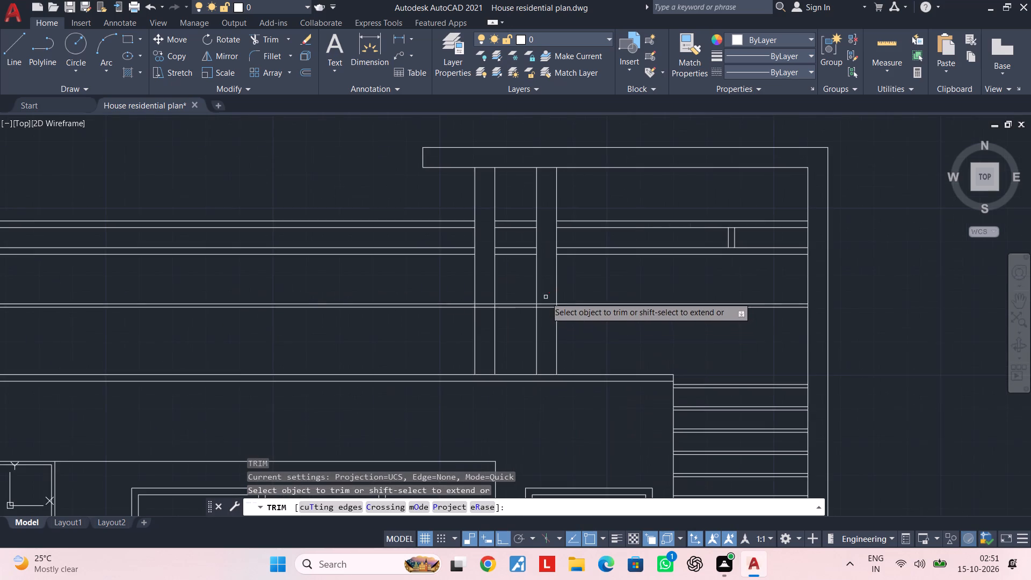
pyautogui.scroll(3, 546, 297)
pyautogui.click(546, 287)
pyautogui.click(540, 373)
pyautogui.click(297, 304)
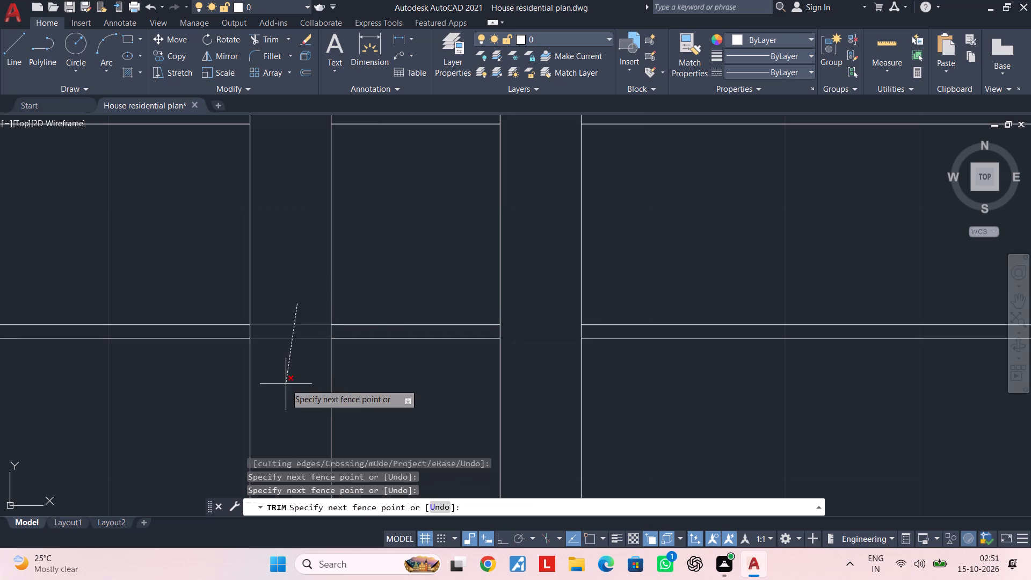
pyautogui.click(286, 384)
pyautogui.press('Escape')
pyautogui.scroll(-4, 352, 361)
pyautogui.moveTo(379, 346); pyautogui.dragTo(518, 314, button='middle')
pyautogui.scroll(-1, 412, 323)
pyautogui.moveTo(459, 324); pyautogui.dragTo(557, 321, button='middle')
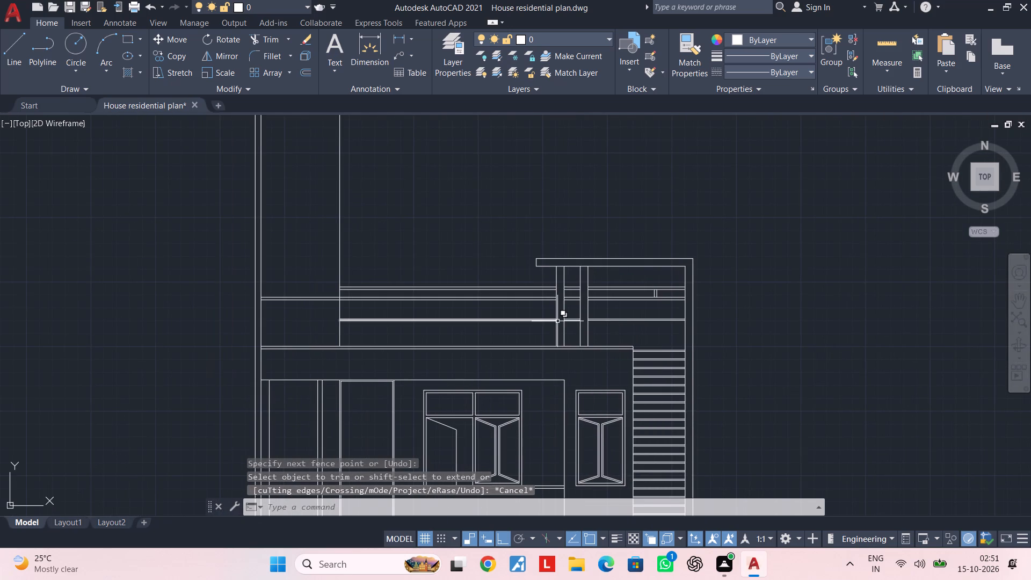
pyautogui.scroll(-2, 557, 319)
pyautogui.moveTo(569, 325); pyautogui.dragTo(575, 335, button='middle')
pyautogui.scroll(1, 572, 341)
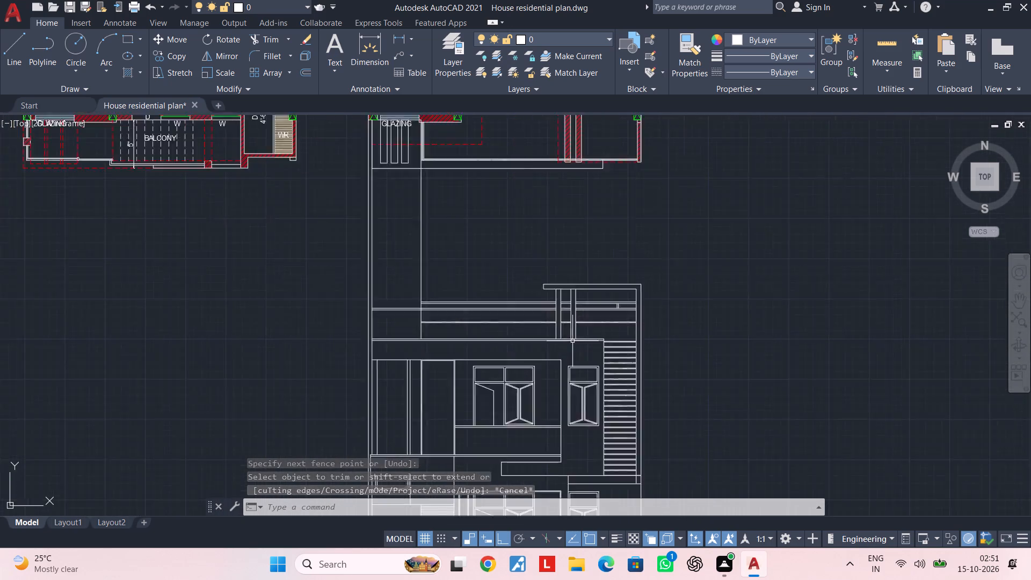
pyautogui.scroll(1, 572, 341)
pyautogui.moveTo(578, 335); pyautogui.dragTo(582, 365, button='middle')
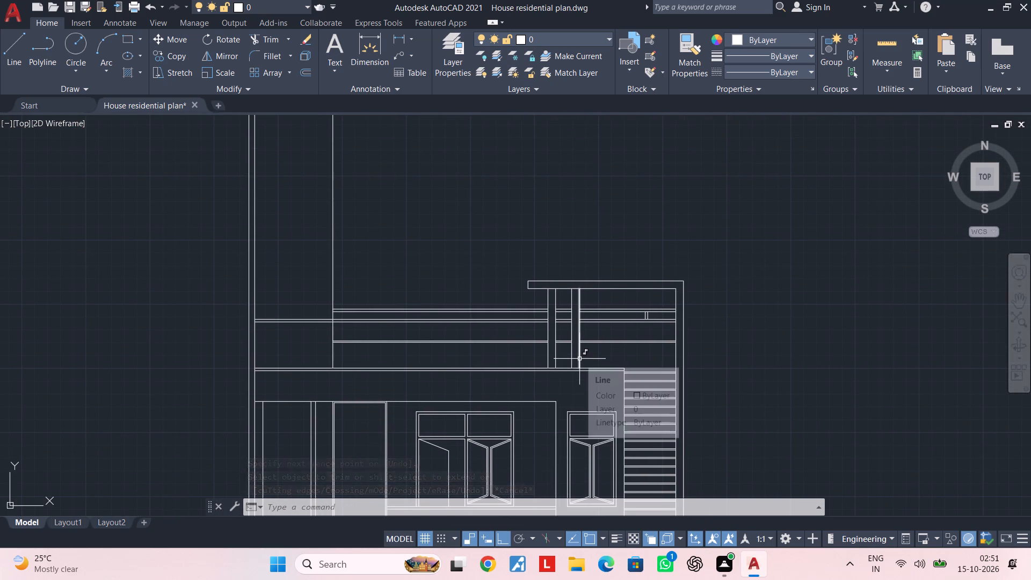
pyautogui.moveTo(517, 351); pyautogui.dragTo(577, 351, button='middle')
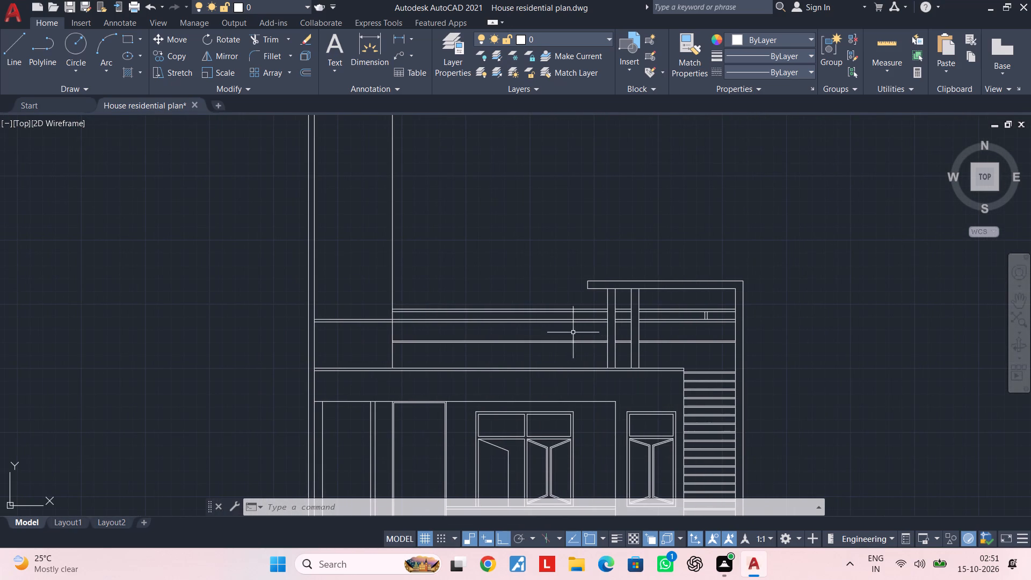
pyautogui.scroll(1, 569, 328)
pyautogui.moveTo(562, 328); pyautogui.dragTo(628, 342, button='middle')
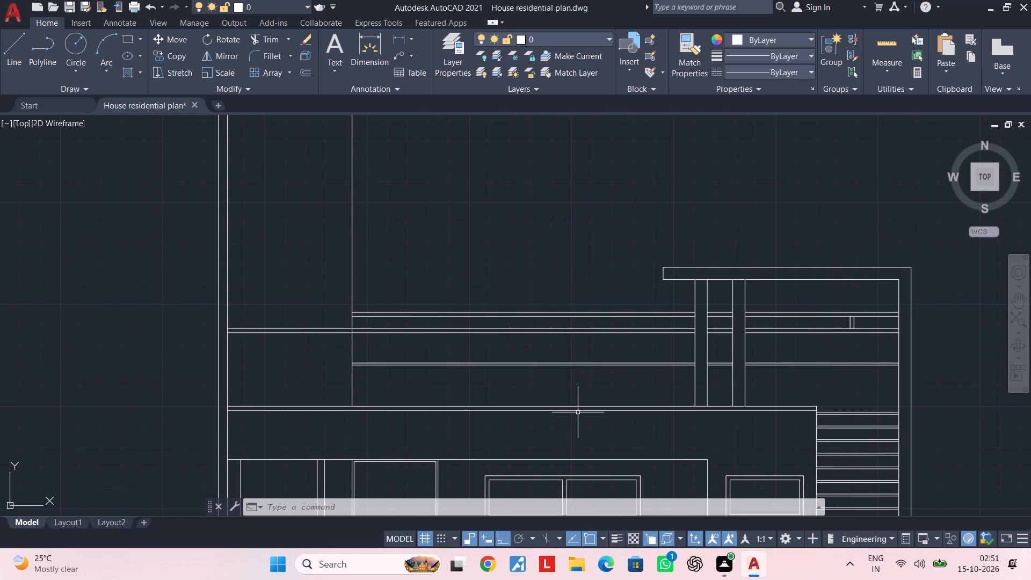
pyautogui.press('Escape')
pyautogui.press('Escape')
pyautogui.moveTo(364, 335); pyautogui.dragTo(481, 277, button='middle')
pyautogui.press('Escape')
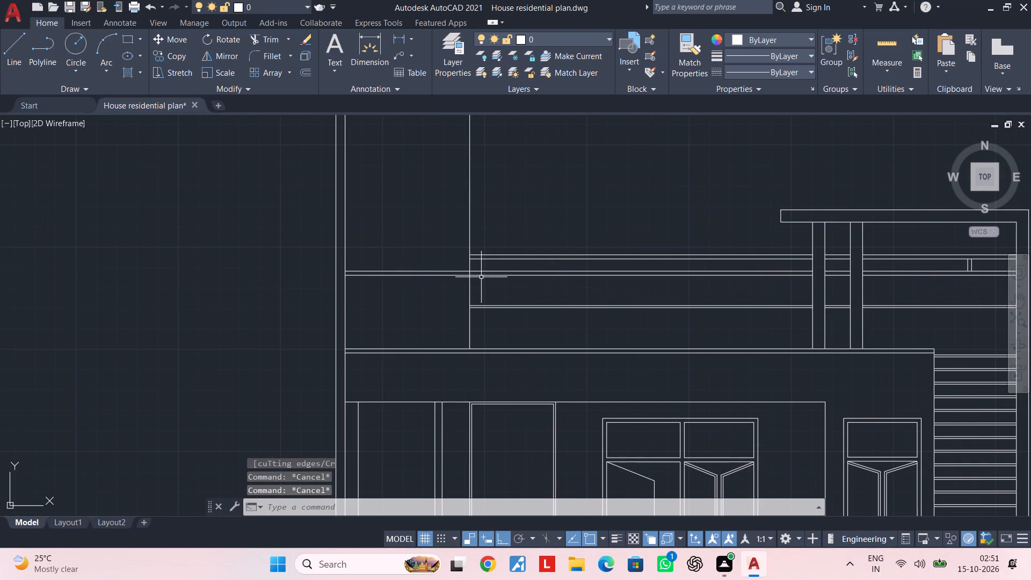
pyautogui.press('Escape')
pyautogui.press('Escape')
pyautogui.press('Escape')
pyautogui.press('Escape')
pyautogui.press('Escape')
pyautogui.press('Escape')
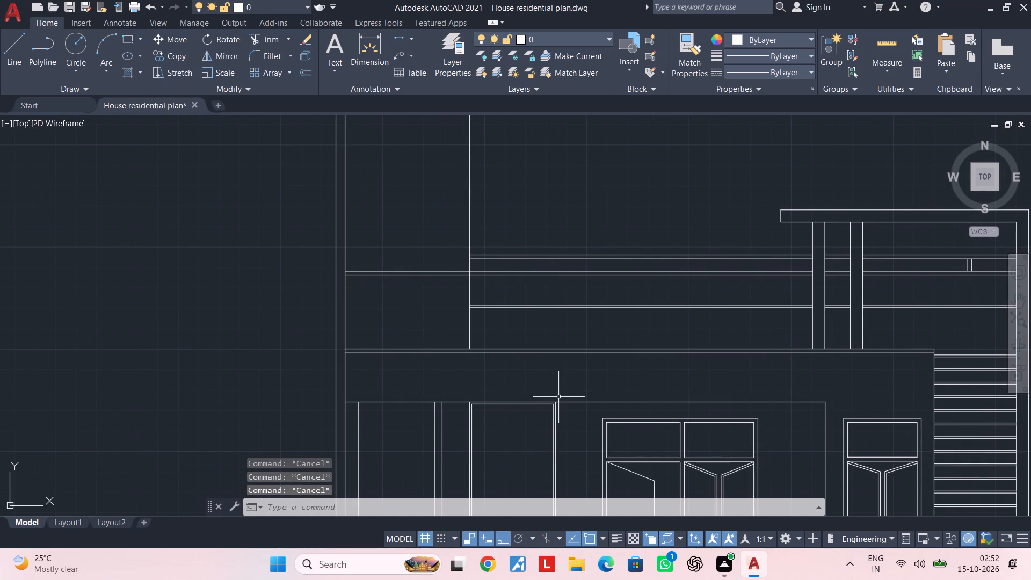
# Draw a line 5' up from the top rail line, continuing horizontally about 3'-3" to the tall vertical line.
pyautogui.scroll(1, 558, 397)
pyautogui.moveTo(553, 341); pyautogui.dragTo(555, 410, button='middle')
pyautogui.press('Escape')
pyautogui.press('Escape')
pyautogui.press('Escape')
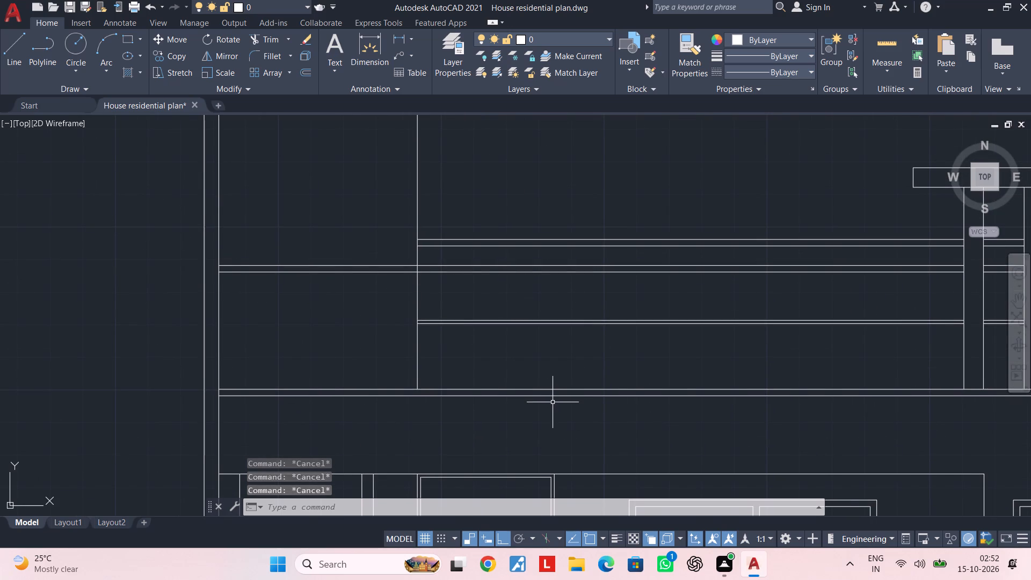
pyautogui.write('l')
pyautogui.press('space')
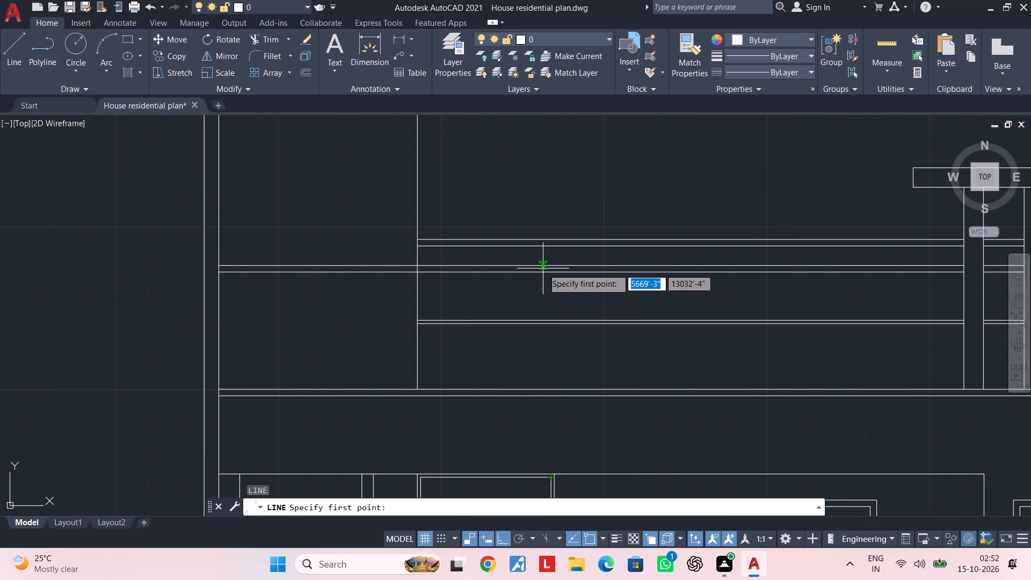
pyautogui.doubleClick(545, 238)
pyautogui.scroll(-1, 545, 238)
pyautogui.moveTo(549, 176); pyautogui.dragTo(534, 302, button='middle')
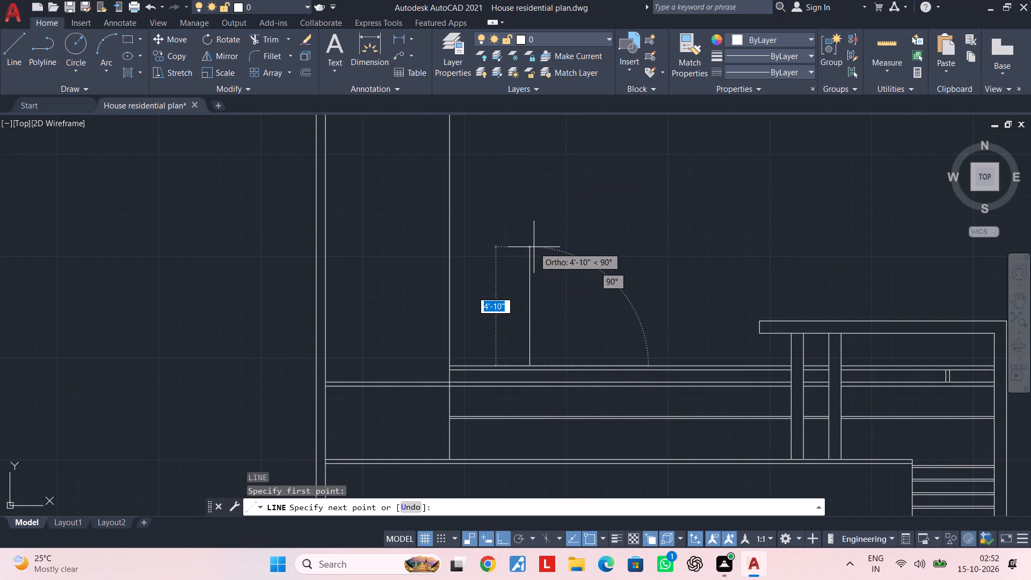
pyautogui.press('5')
pyautogui.press("'")
pyautogui.press('Return')
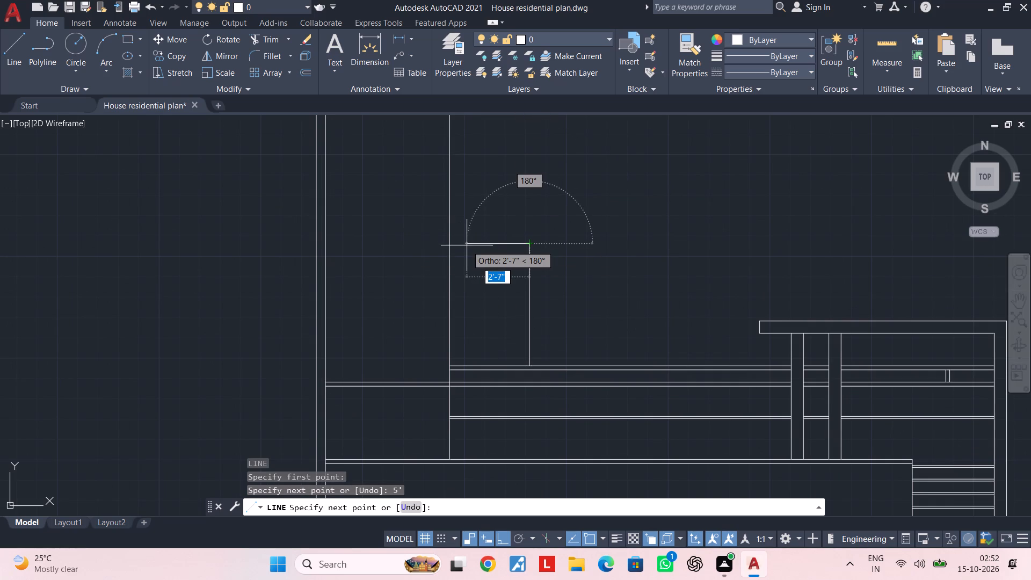
pyautogui.click(450, 247)
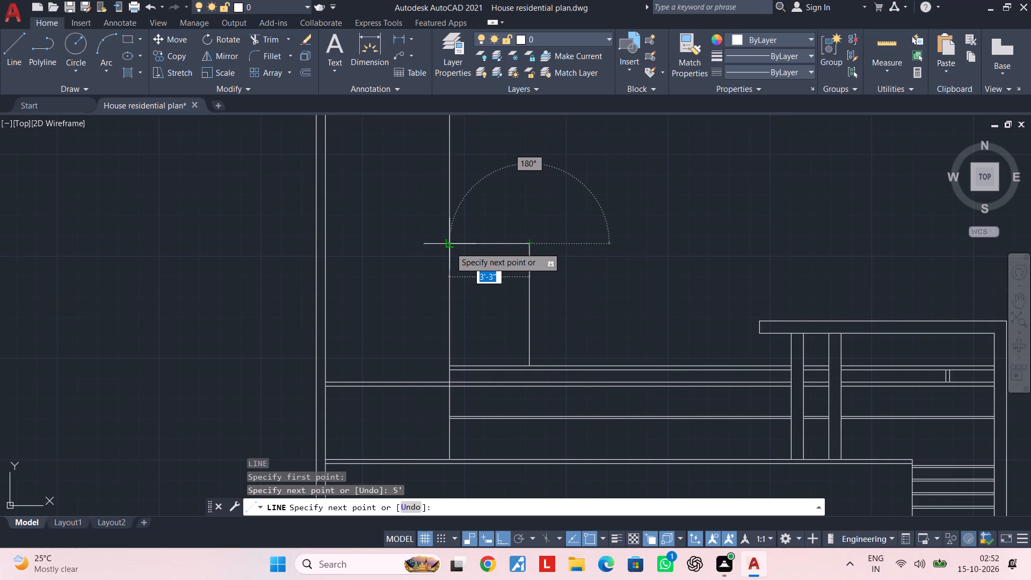
pyautogui.press('Escape')
pyautogui.press('Escape')
pyautogui.press('Escape')
pyautogui.scroll(-1, 464, 258)
pyautogui.moveTo(468, 266); pyautogui.dragTo(484, 371, button='middle')
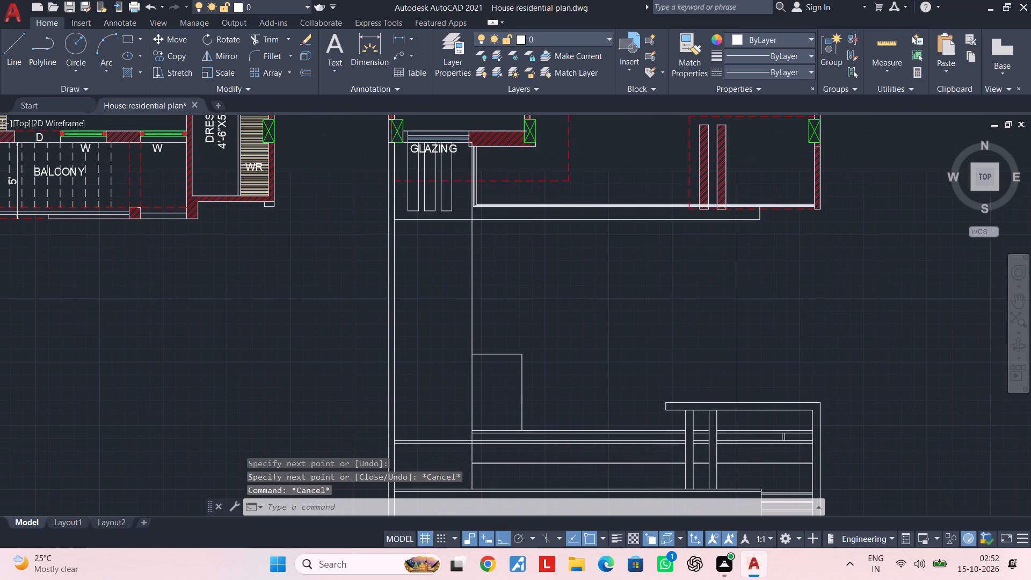
# Offset the short horizontal line above the top rail 6" upward to give the upper roof slab its thickness.
pyautogui.press('Escape')
pyautogui.press('Escape')
pyautogui.press('Escape')
pyautogui.press('Escape')
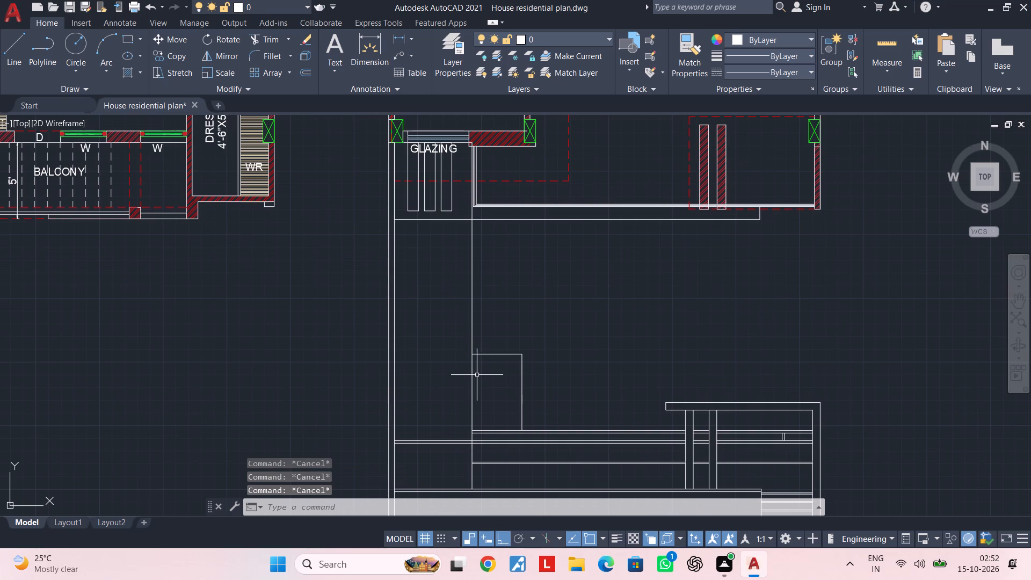
pyautogui.write('of')
pyautogui.press('space')
pyautogui.write('6"')
pyautogui.press('Return')
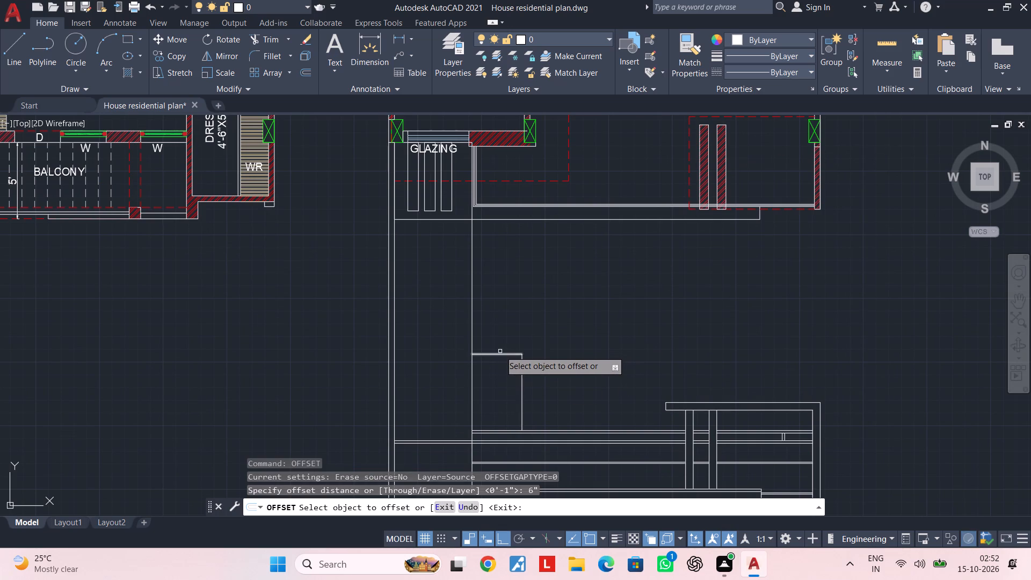
pyautogui.click(500, 351)
pyautogui.click(500, 353)
pyautogui.click(502, 317)
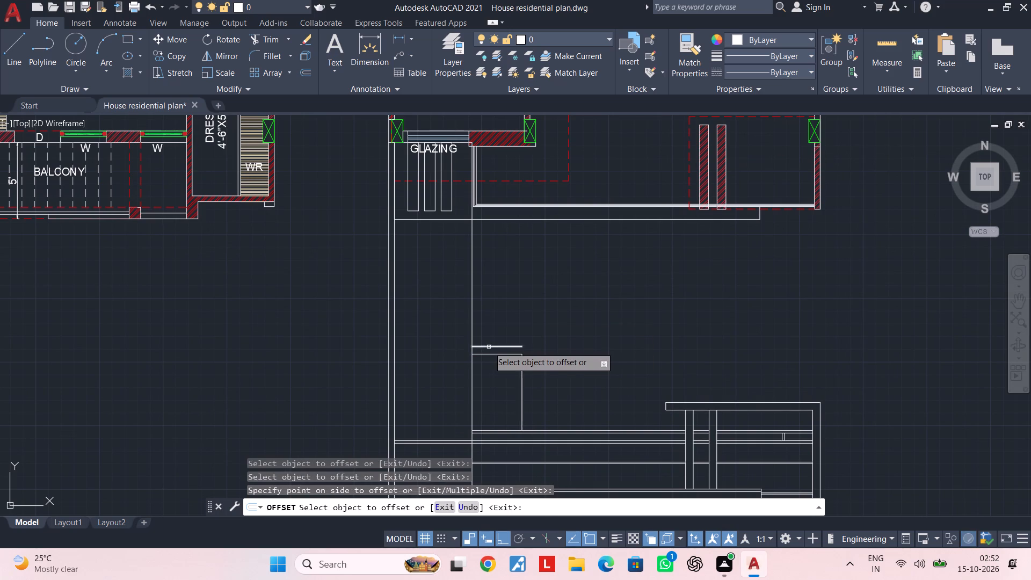
# Offset the new upper slab line 2' upward.
pyautogui.scroll(1, 489, 335)
pyautogui.moveTo(504, 321); pyautogui.dragTo(482, 341, button='middle')
pyautogui.press('space')
pyautogui.press('space')
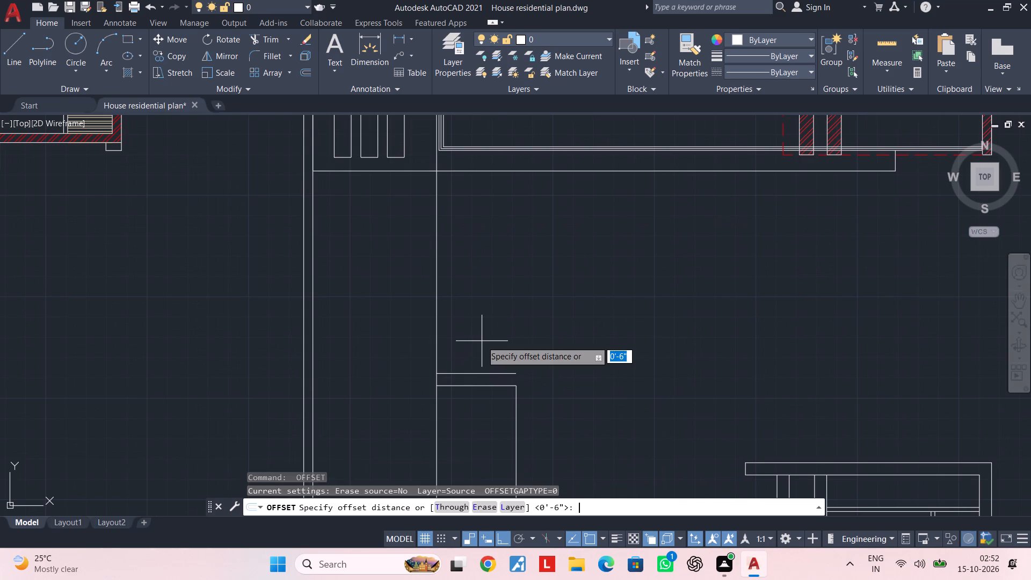
pyautogui.write("2'")
pyautogui.press('Return')
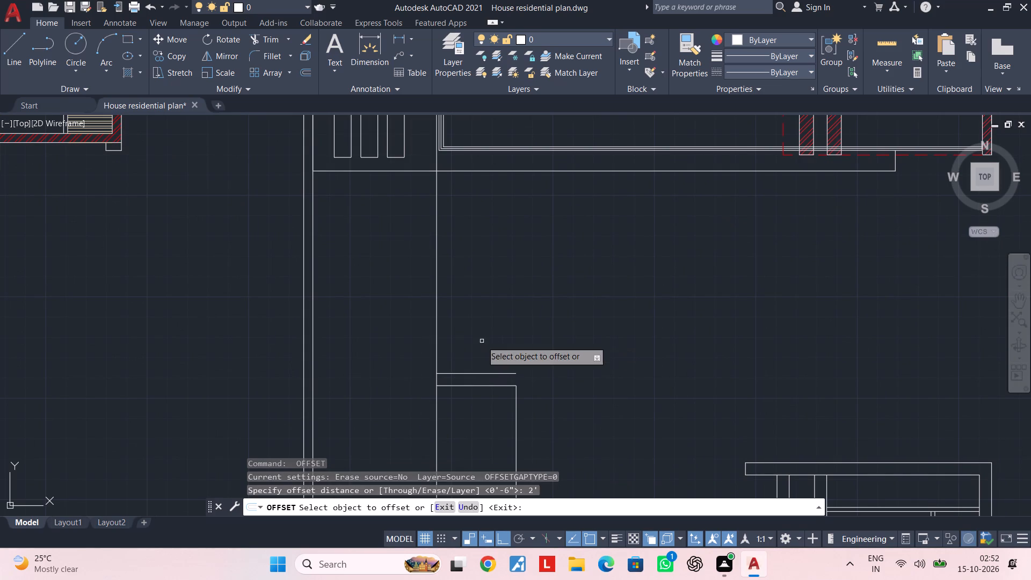
pyautogui.click(481, 372)
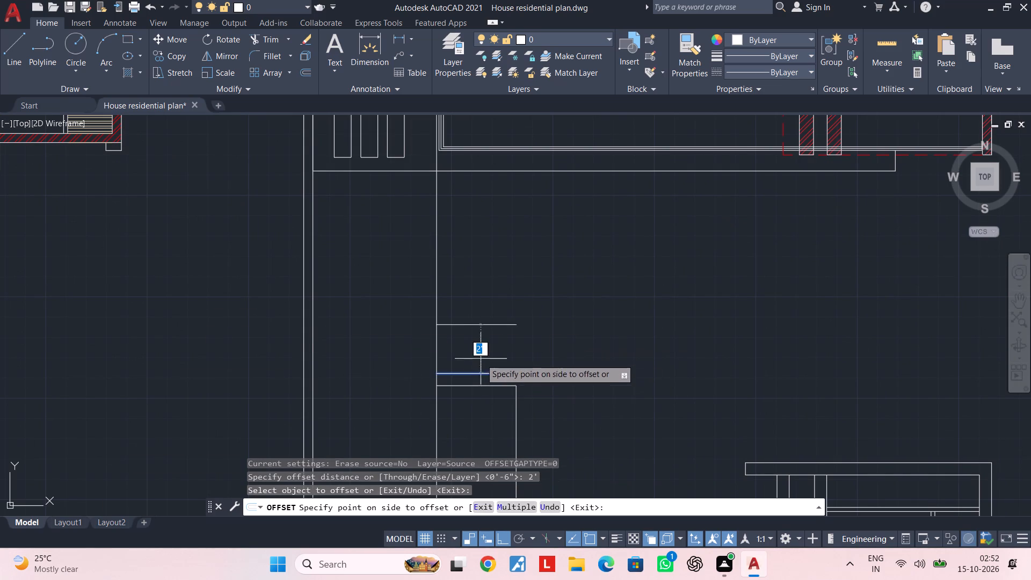
pyautogui.click(488, 302)
pyautogui.press('Escape')
pyautogui.press('Escape')
pyautogui.press('Escape')
pyautogui.press('Escape')
pyautogui.press('Escape')
pyautogui.press('Escape')
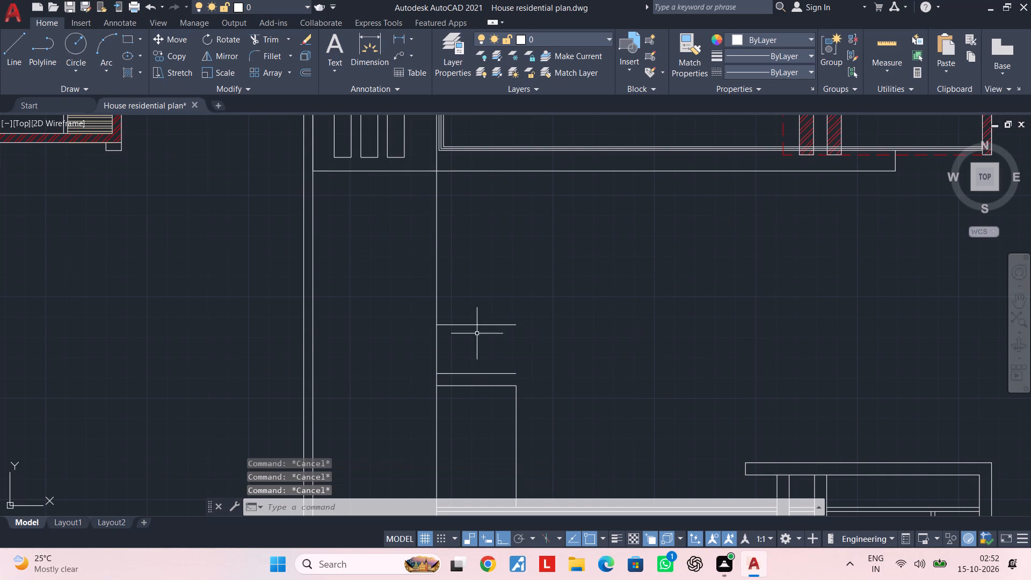
# Extend both slab lines past the wall line to the inner of the two tall vertical lines at the elevation's edge.
pyautogui.moveTo(471, 340); pyautogui.dragTo(483, 318, button='middle')
pyautogui.press('Escape')
pyautogui.press('Escape')
pyautogui.press('Escape')
pyautogui.press('Escape')
pyautogui.press('Escape')
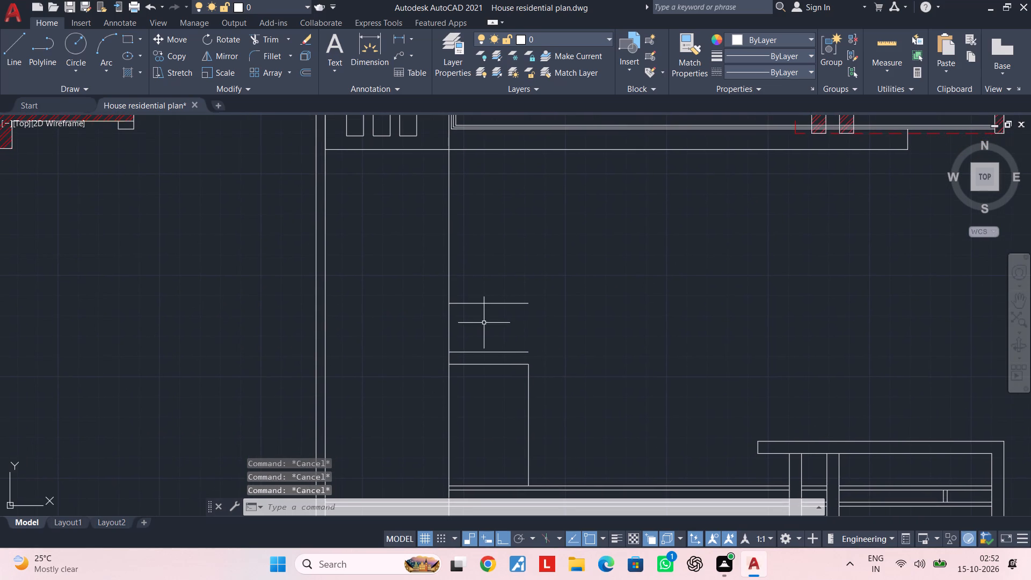
pyautogui.press('Escape')
pyautogui.write('ex')
pyautogui.press('space')
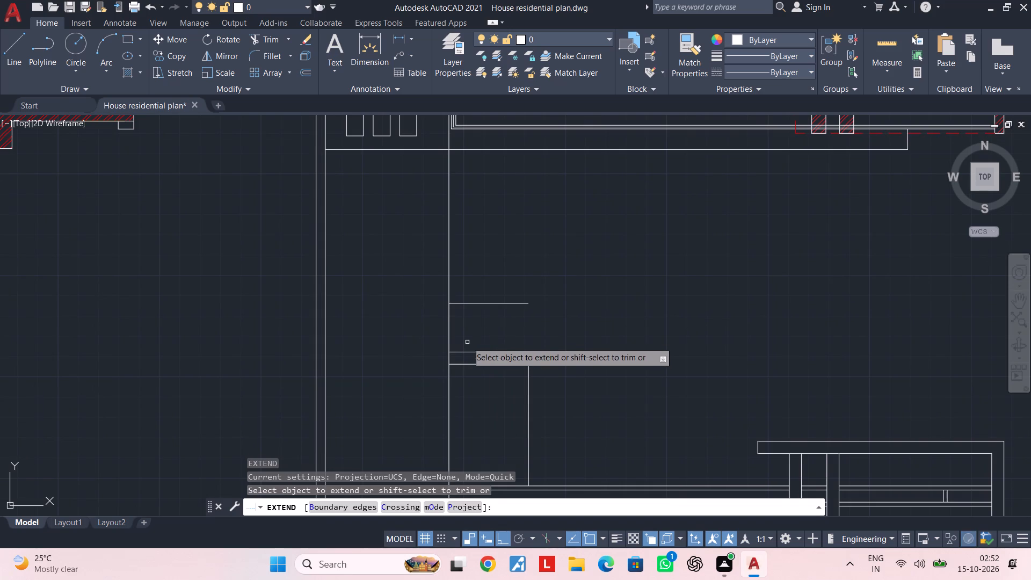
pyautogui.click(464, 365)
pyautogui.click(463, 352)
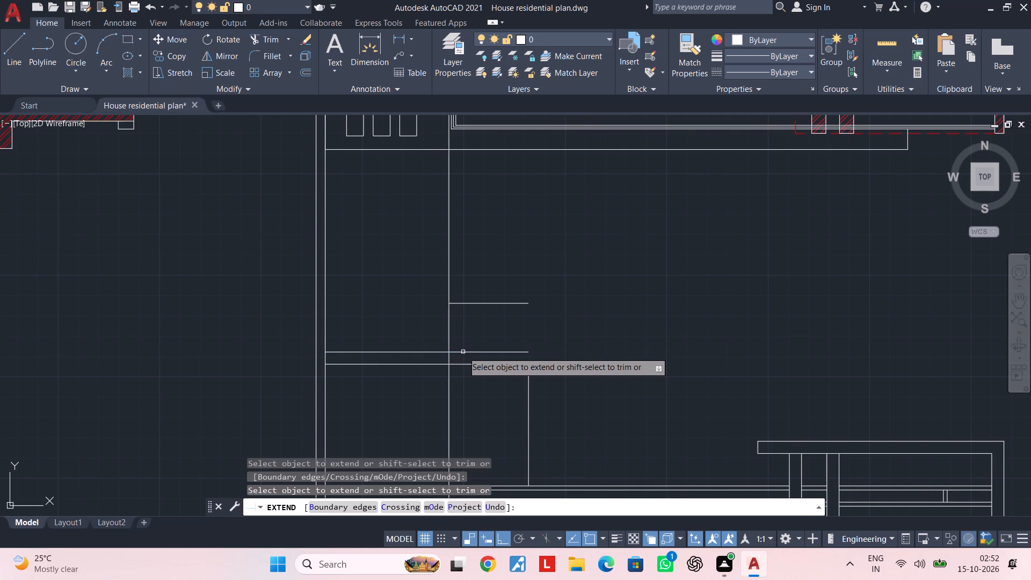
pyautogui.press('Escape')
pyautogui.press('Escape')
# Trim the vertical wall line where it passes through the upper roof slab.
pyautogui.write('tr')
pyautogui.press('space')
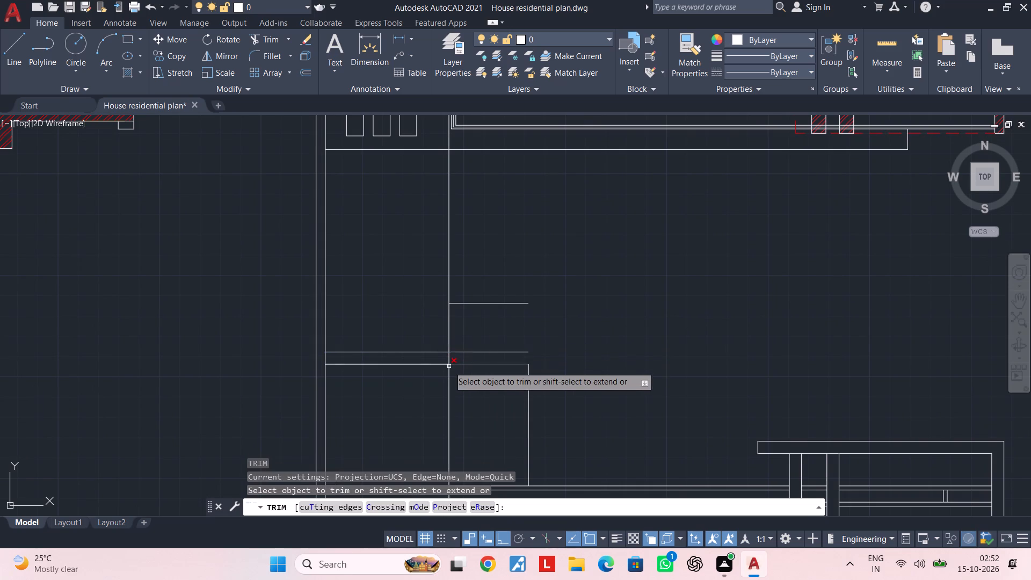
pyautogui.scroll(3, 449, 357)
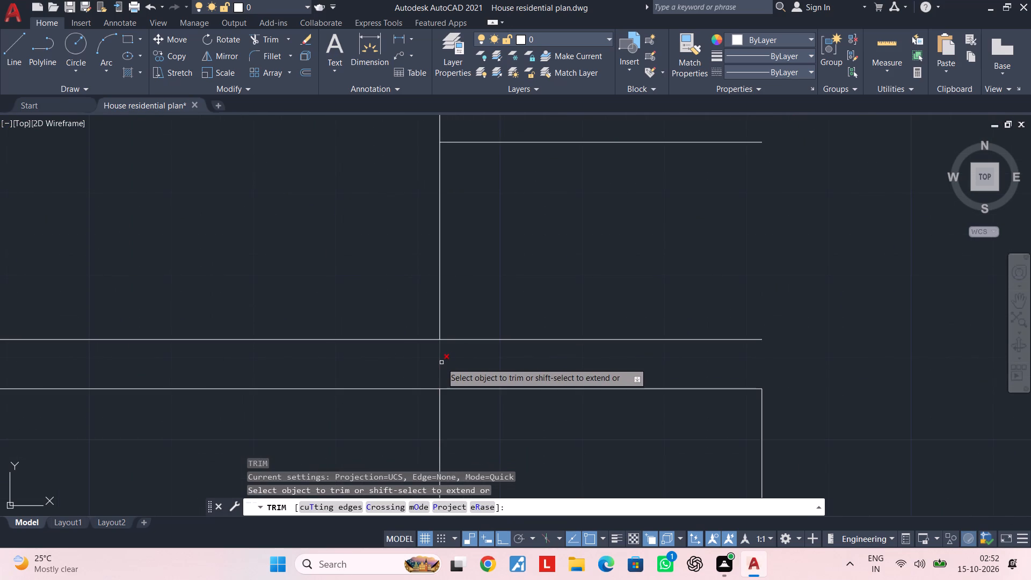
pyautogui.click(441, 363)
pyautogui.scroll(-3, 593, 367)
pyautogui.press('Escape')
pyautogui.moveTo(657, 366); pyautogui.dragTo(386, 350, button='middle')
pyautogui.press('Escape')
pyautogui.press('Escape')
pyautogui.press('Escape')
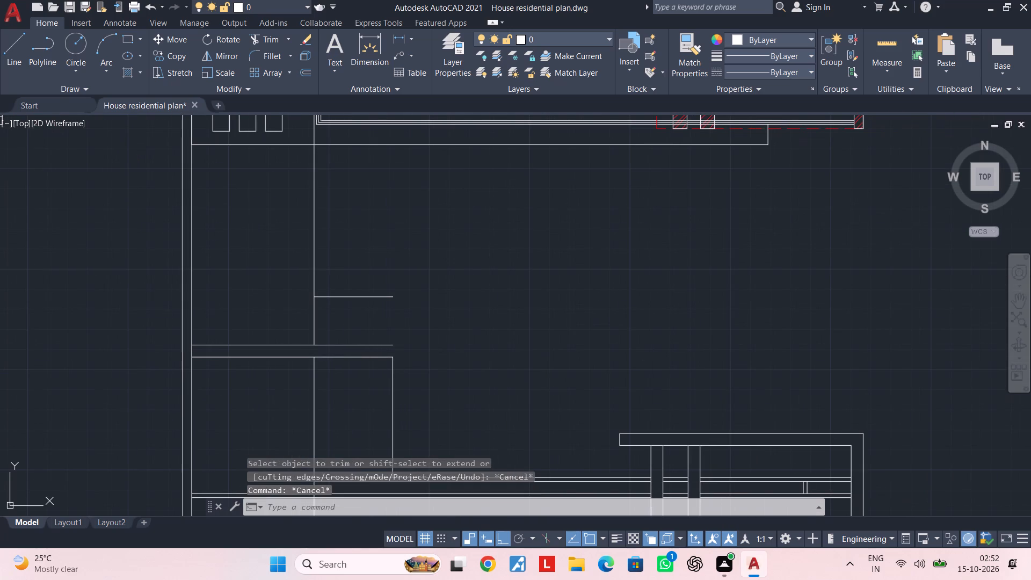
# Draw a short vertical line beyond the free end of the upper roof slab to mark its overhang.
pyautogui.write('l')
pyautogui.press('space')
pyautogui.scroll(3, 408, 351)
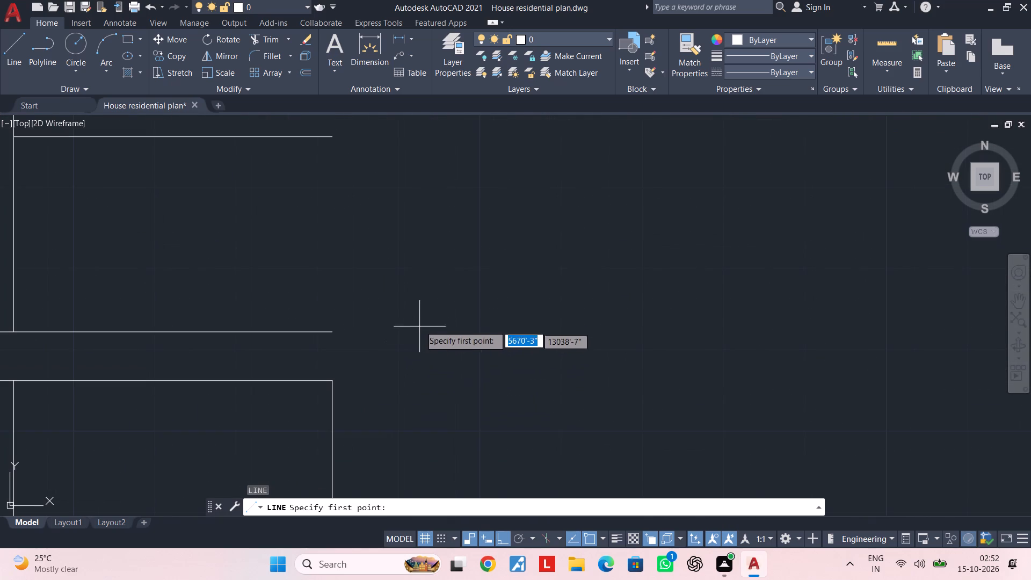
pyautogui.click(437, 298)
pyautogui.click(433, 413)
pyautogui.press('Escape')
pyautogui.press('Escape')
pyautogui.press('Escape')
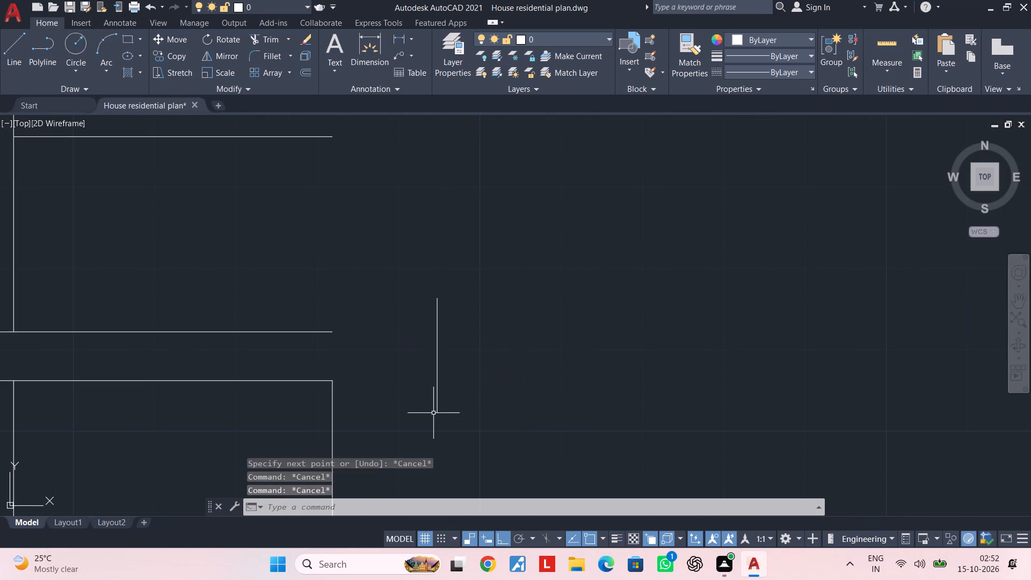
# Extend both upper slab lines to the new short vertical line.
pyautogui.write('ex')
pyautogui.press('space')
pyautogui.click(315, 308)
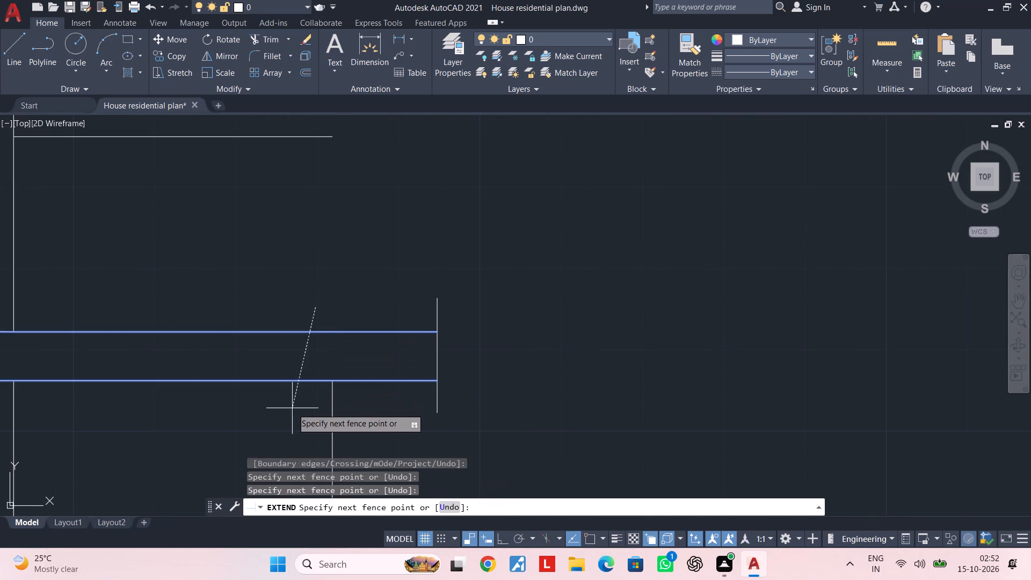
pyautogui.click(292, 408)
pyautogui.press('Escape')
pyautogui.press('Escape')
# Trim the overhang's end line where it projects above and below the slab.
pyautogui.write('tr')
pyautogui.press('space')
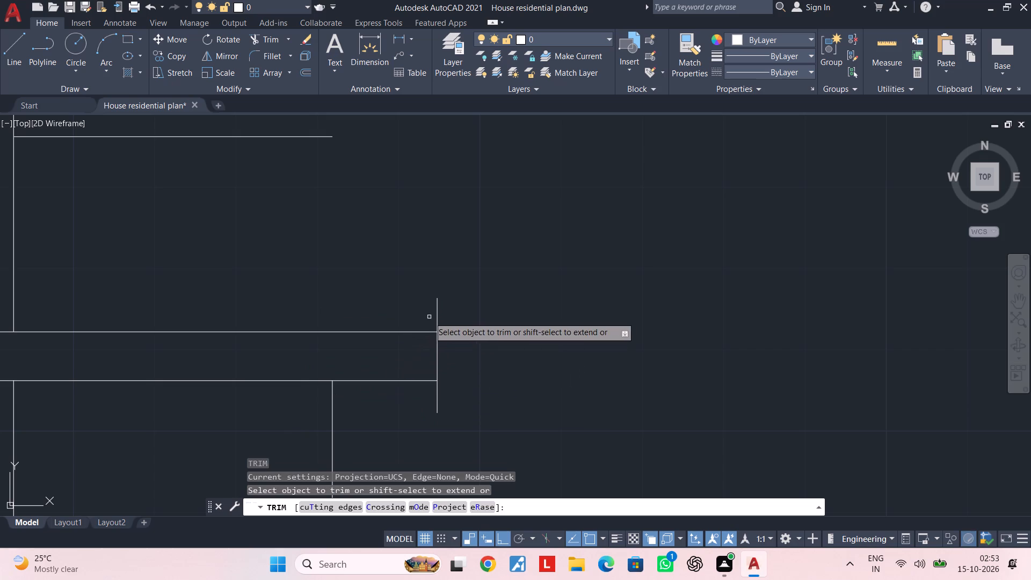
pyautogui.click(437, 311)
pyautogui.click(438, 402)
pyautogui.scroll(-3, 363, 408)
pyautogui.moveTo(361, 408); pyautogui.dragTo(549, 381, button='middle')
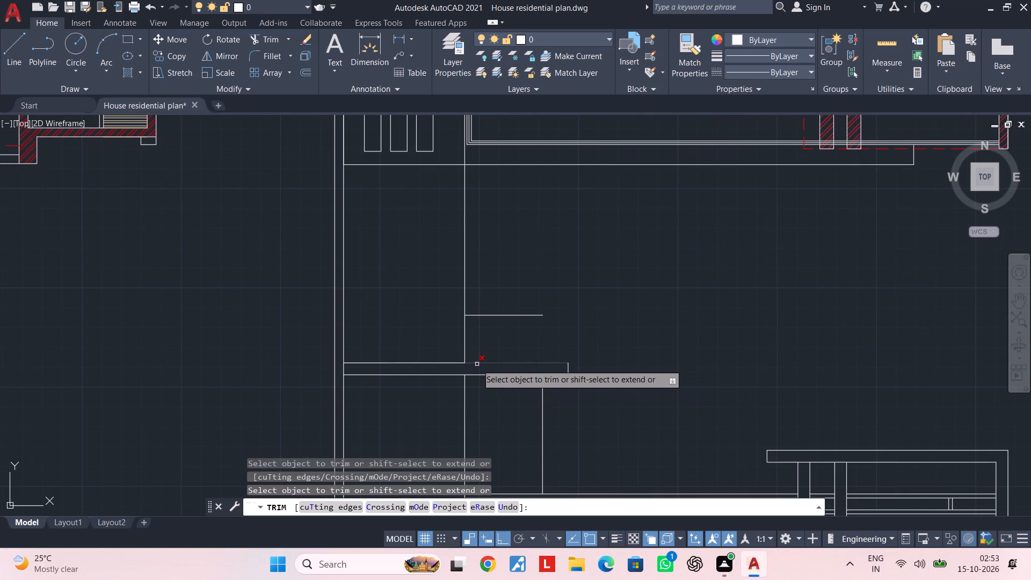
pyautogui.scroll(-2, 402, 335)
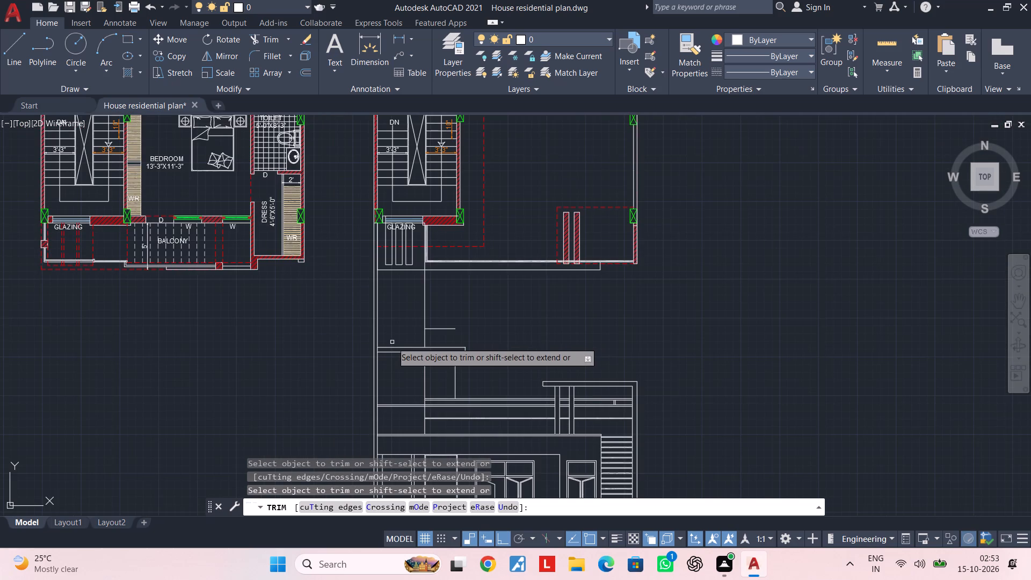
pyautogui.moveTo(392, 342); pyautogui.dragTo(391, 238, button='middle')
pyautogui.scroll(-1, 382, 303)
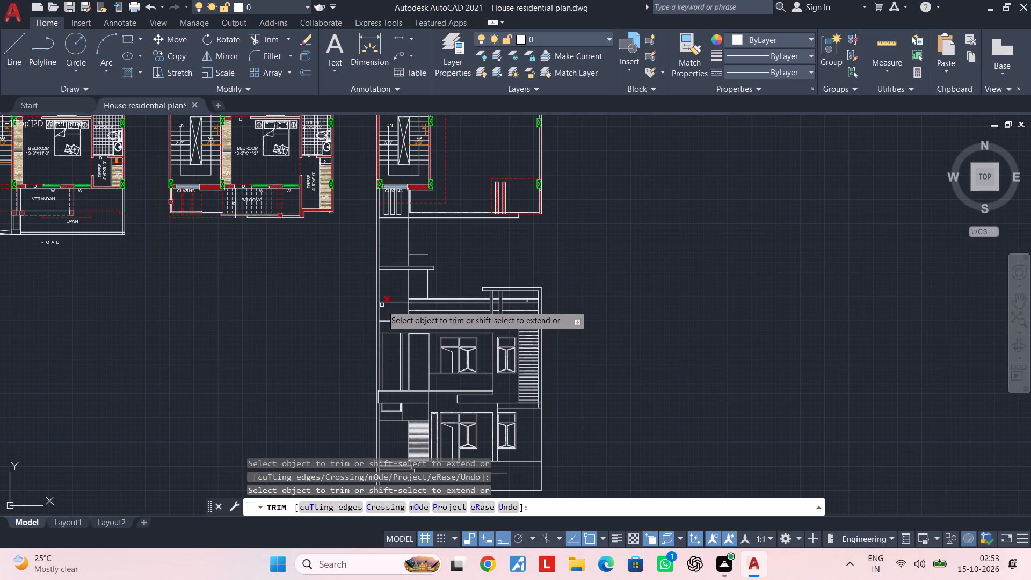
pyautogui.press('Escape')
pyautogui.press('Escape')
# Trim the inner tall edge line beside the first-floor opening, across the roof band and up to the parapet groove lines.
pyautogui.scroll(1, 402, 354)
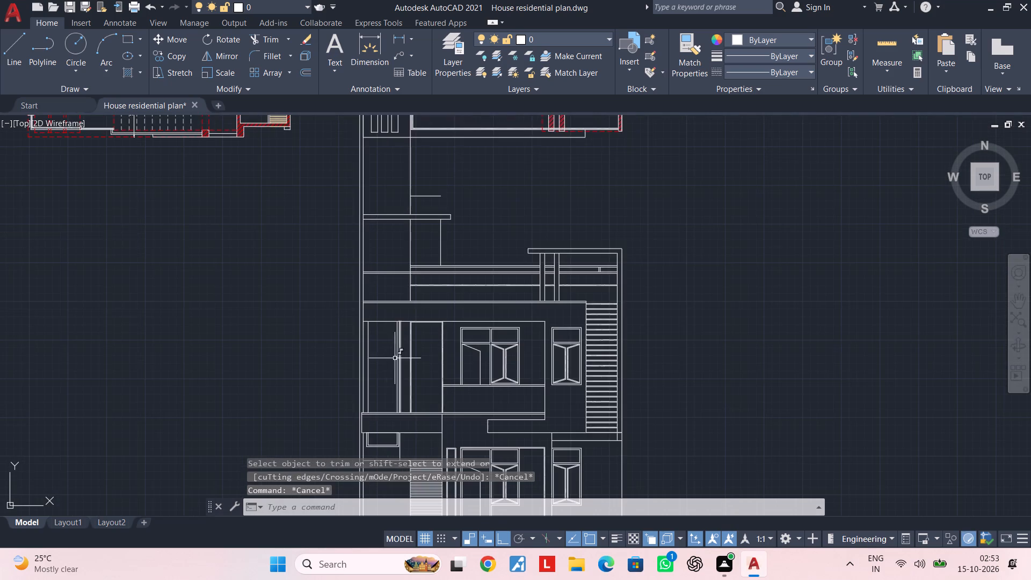
pyautogui.scroll(2, 383, 352)
pyautogui.moveTo(375, 342); pyautogui.dragTo(374, 412, button='middle')
pyautogui.press('Escape')
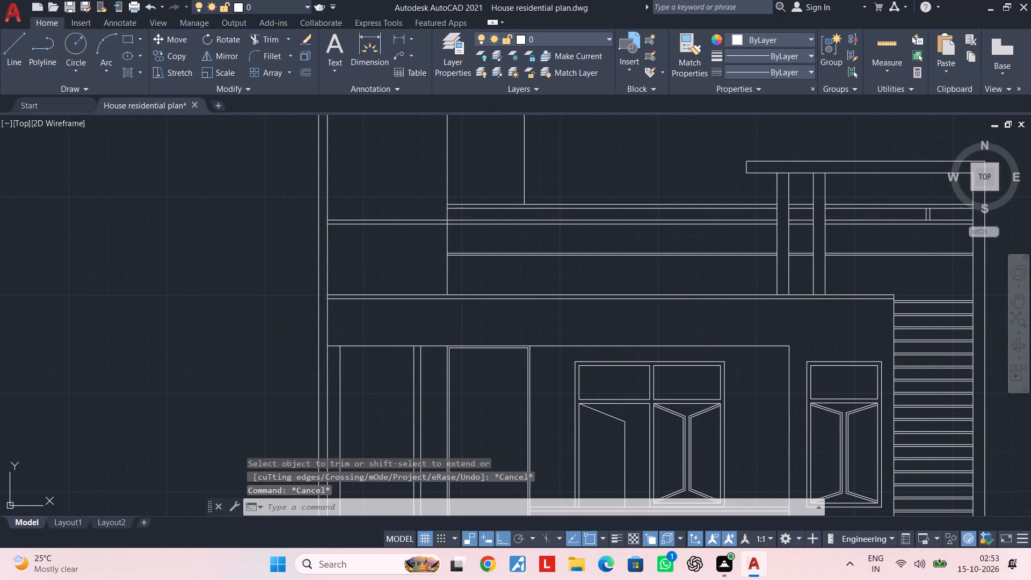
pyautogui.press('Escape')
pyautogui.press('Escape')
pyautogui.press('Escape')
pyautogui.moveTo(379, 398); pyautogui.dragTo(379, 419, button='middle')
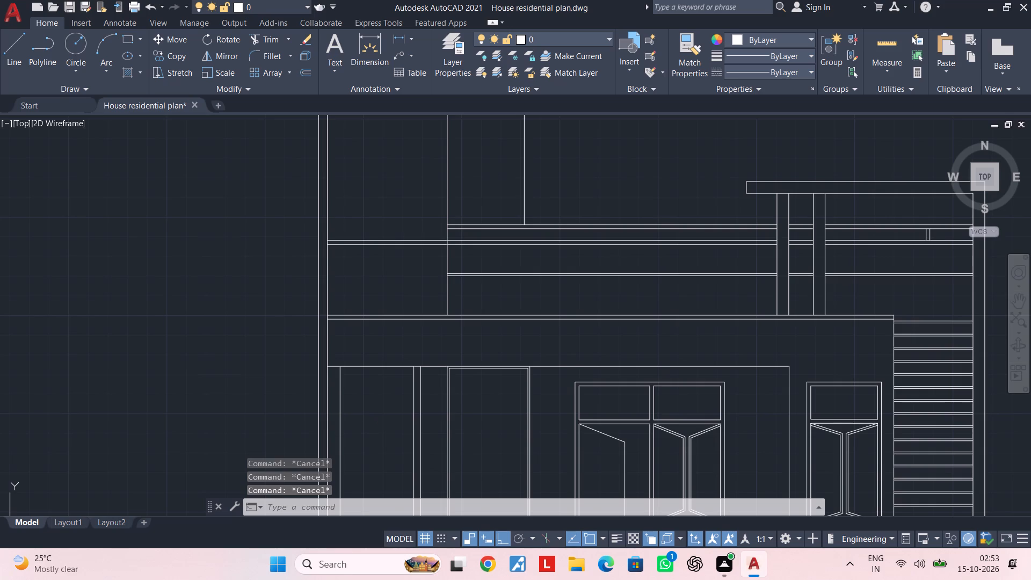
pyautogui.press('t')
pyautogui.press('r')
pyautogui.press('space')
pyautogui.scroll(-1, 379, 417)
pyautogui.moveTo(379, 417); pyautogui.dragTo(402, 274, button='middle')
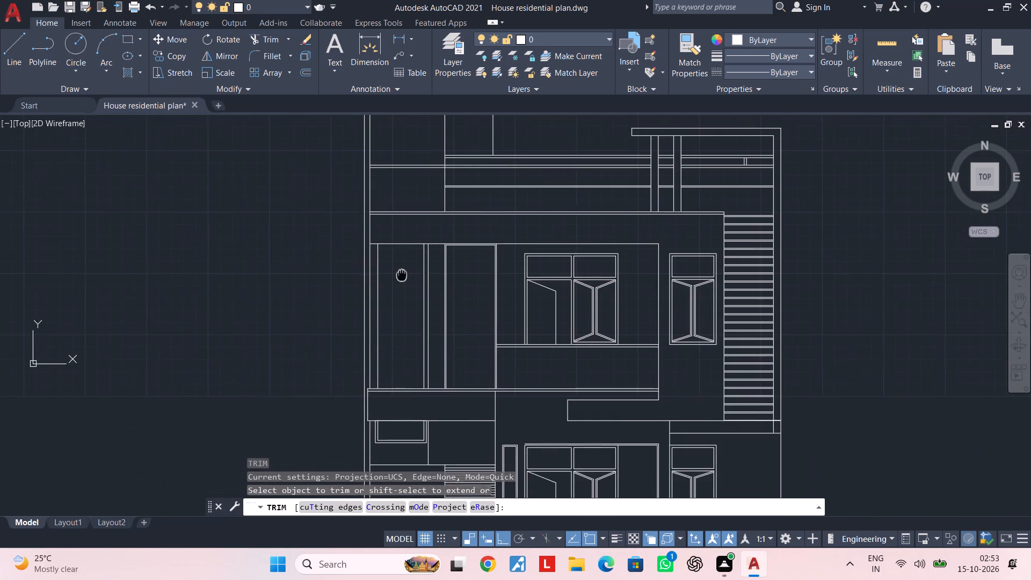
pyautogui.moveTo(402, 274); pyautogui.dragTo(400, 325, button='middle')
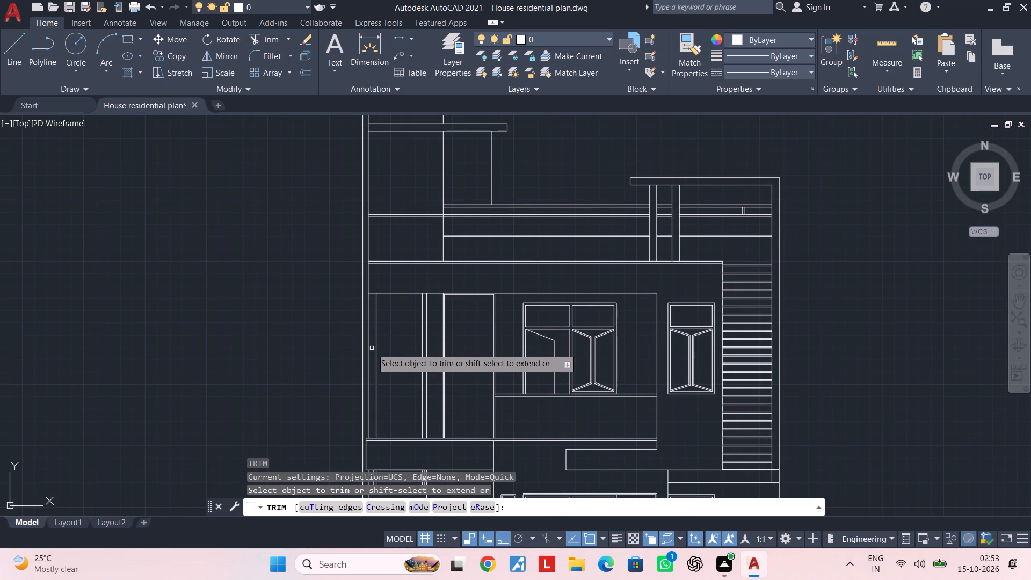
pyautogui.scroll(1, 372, 348)
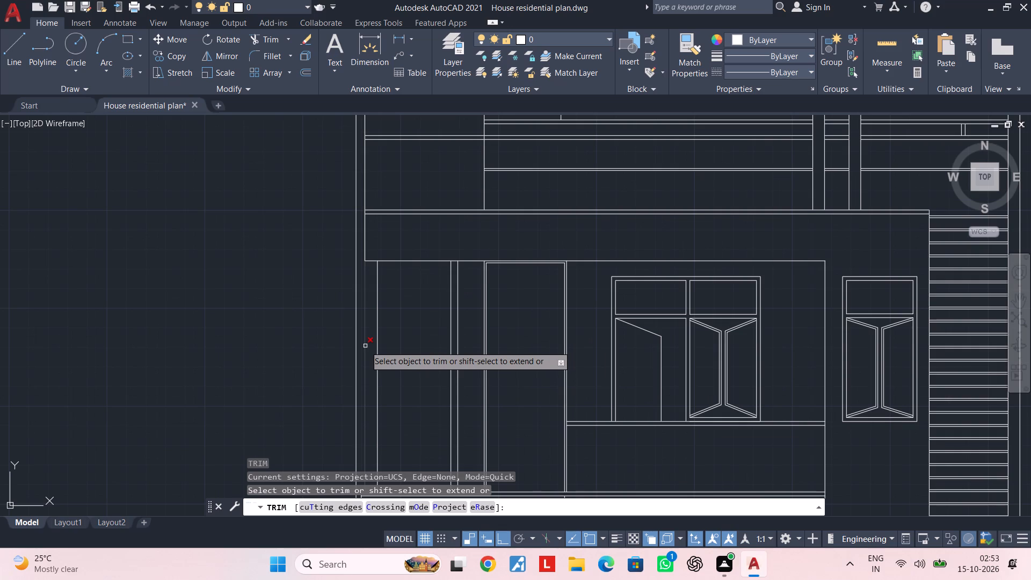
pyautogui.scroll(-2, 365, 346)
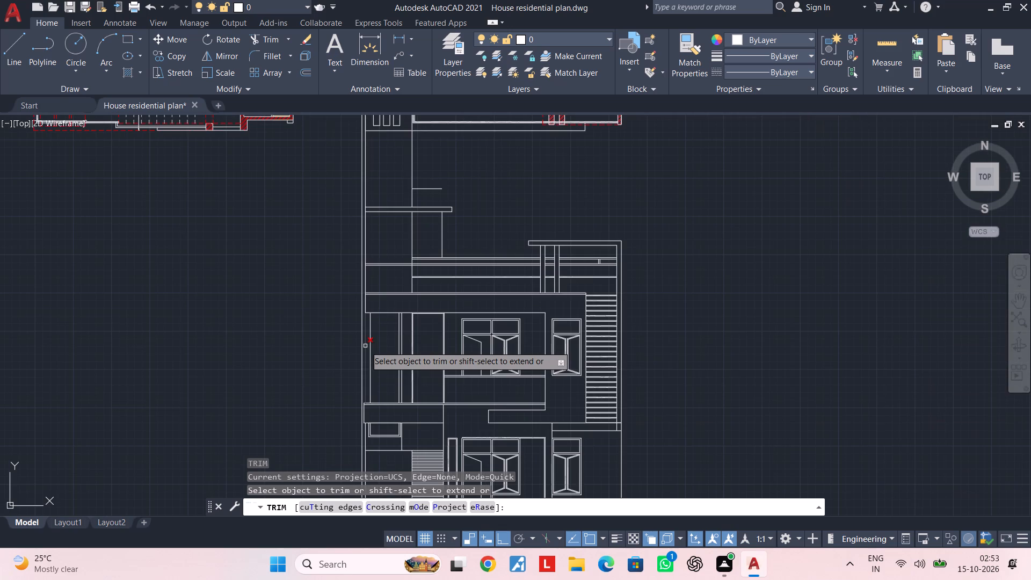
pyautogui.click(365, 346)
pyautogui.scroll(2, 365, 308)
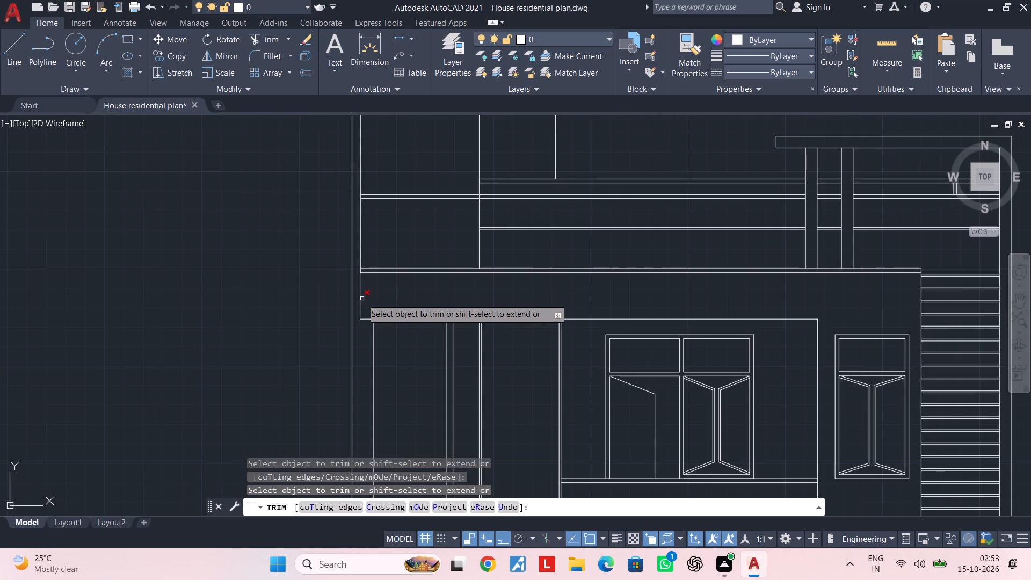
pyautogui.click(362, 299)
pyautogui.moveTo(364, 306); pyautogui.dragTo(373, 421, button='middle')
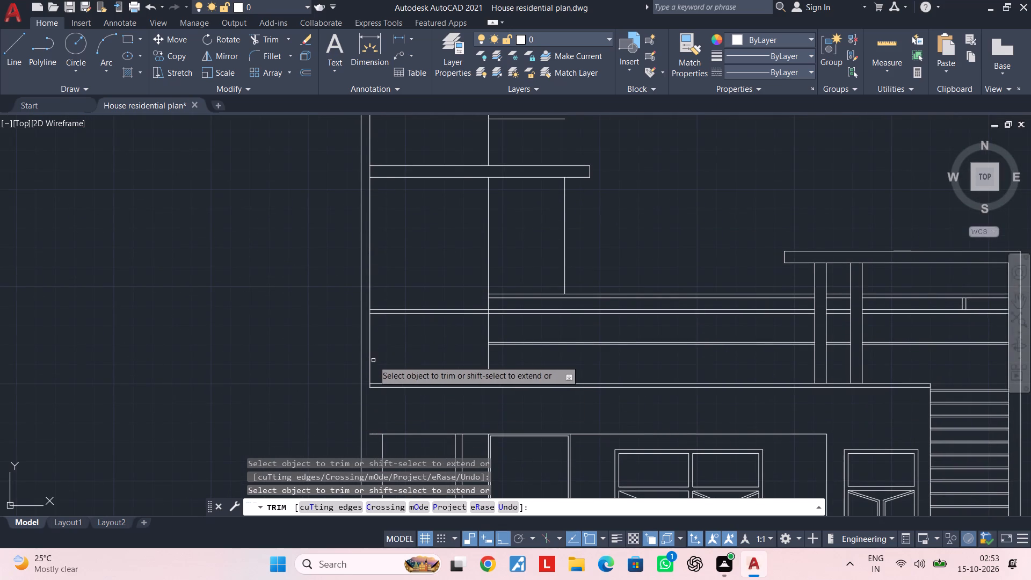
pyautogui.click(369, 359)
pyautogui.press('Escape')
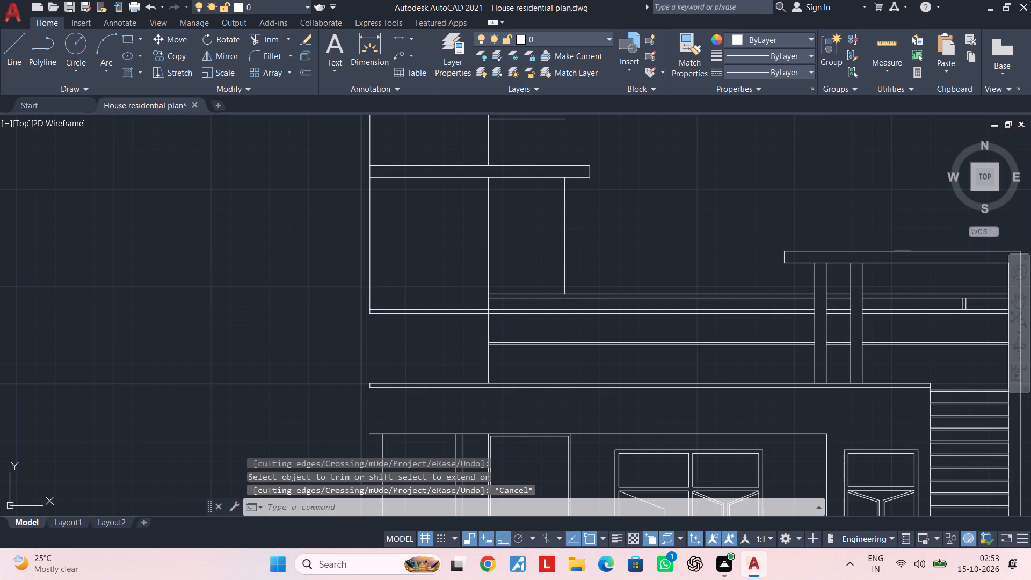
# Erase the remaining upper part of the inner tall edge line.
pyautogui.click(370, 292)
pyautogui.press('Delete')
pyautogui.press('Escape')
pyautogui.press('Escape')
pyautogui.press('Escape')
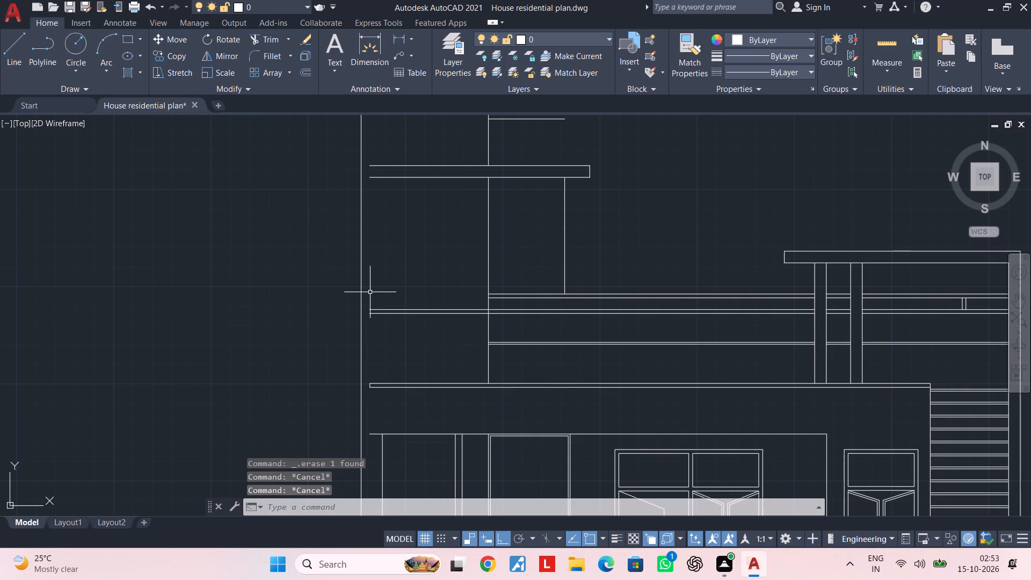
# Extend the parapet groove, roof band, upper slab and first-floor opening-head lines to the outer tall vertical line.
pyautogui.write('ex')
pyautogui.press('space')
pyautogui.click(386, 282)
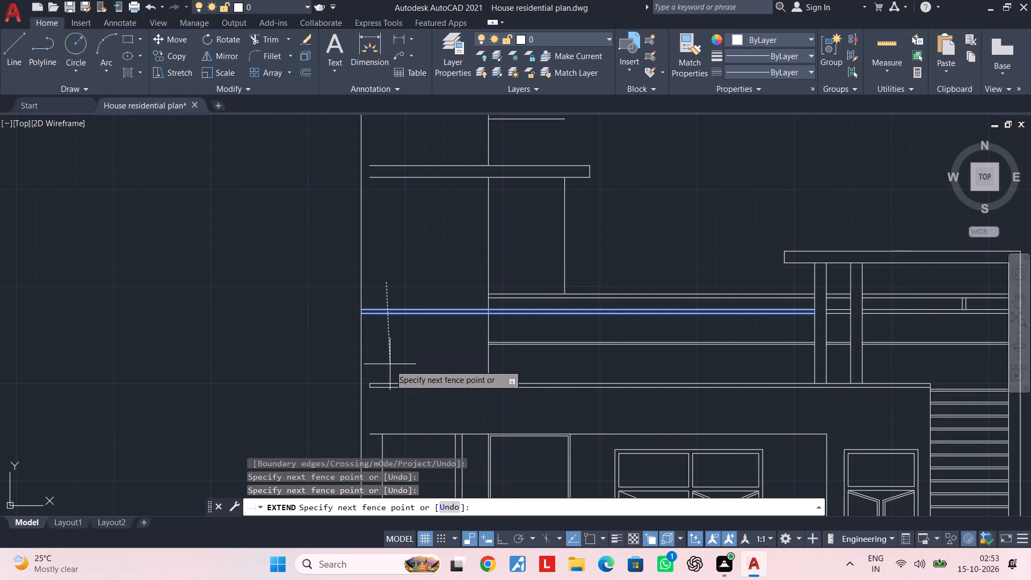
pyautogui.click(387, 398)
pyautogui.click(394, 151)
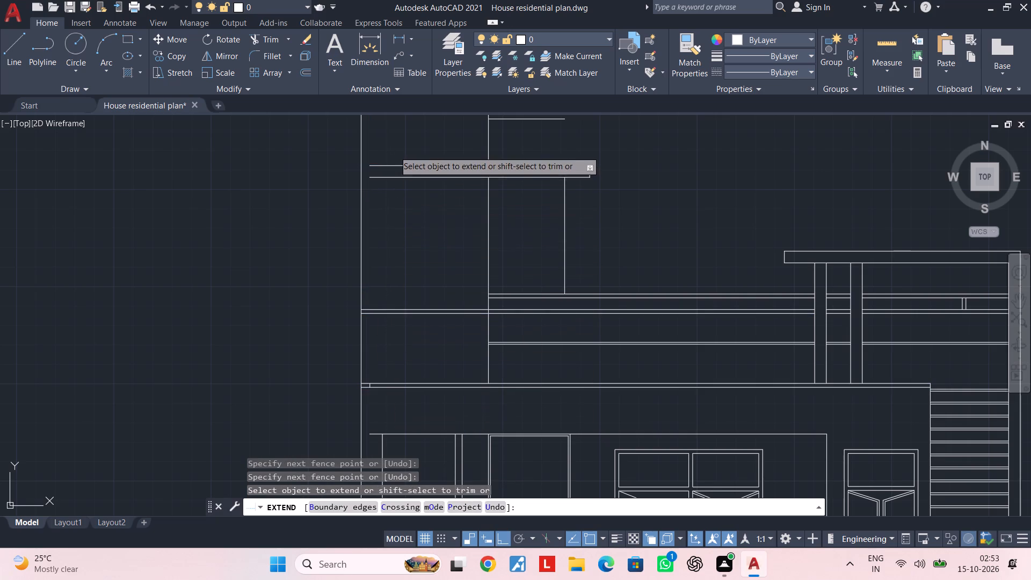
pyautogui.click(393, 243)
pyautogui.moveTo(396, 292); pyautogui.dragTo(400, 227, button='middle')
pyautogui.scroll(1, 396, 367)
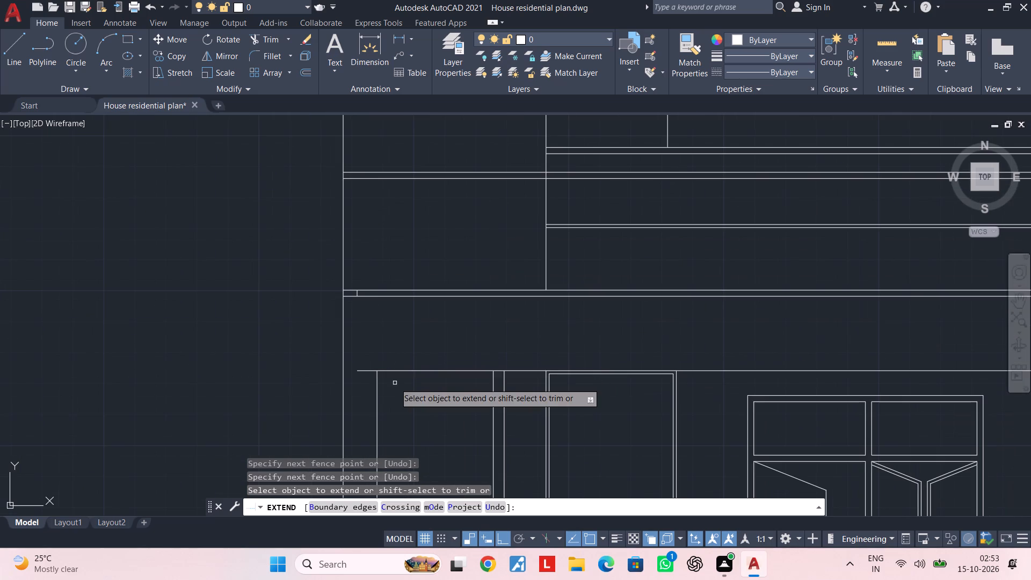
pyautogui.moveTo(398, 358); pyautogui.dragTo(397, 363)
pyautogui.click(389, 397)
pyautogui.press('Escape')
pyautogui.scroll(-3, 396, 383)
pyautogui.scroll(2, 404, 321)
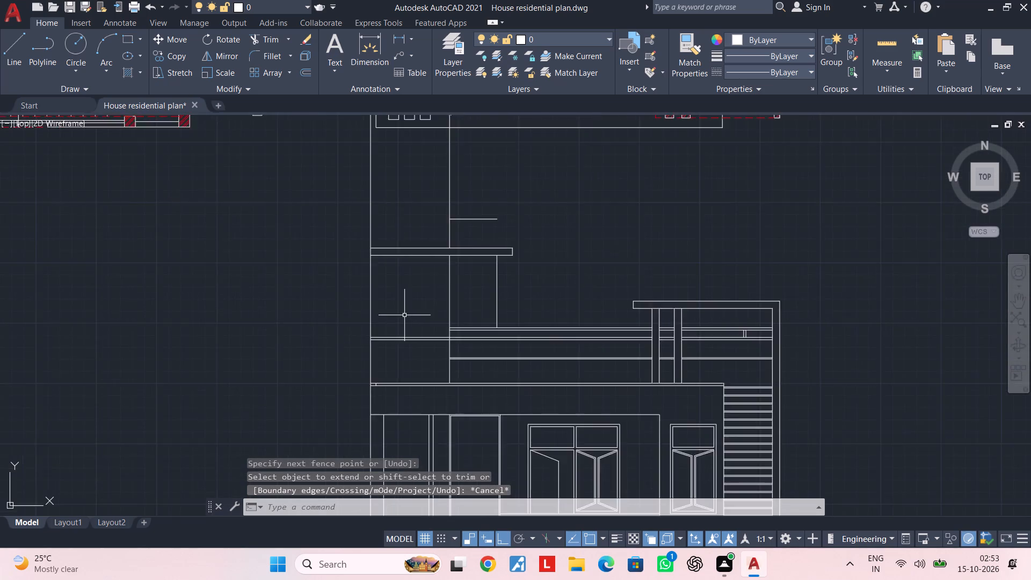
# Extend the short horizontal line above the upper slab across to the outer tall vertical line.
pyautogui.moveTo(406, 322); pyautogui.dragTo(406, 405, button='middle')
pyautogui.scroll(-1, 423, 381)
pyautogui.moveTo(421, 382); pyautogui.dragTo(390, 424, button='middle')
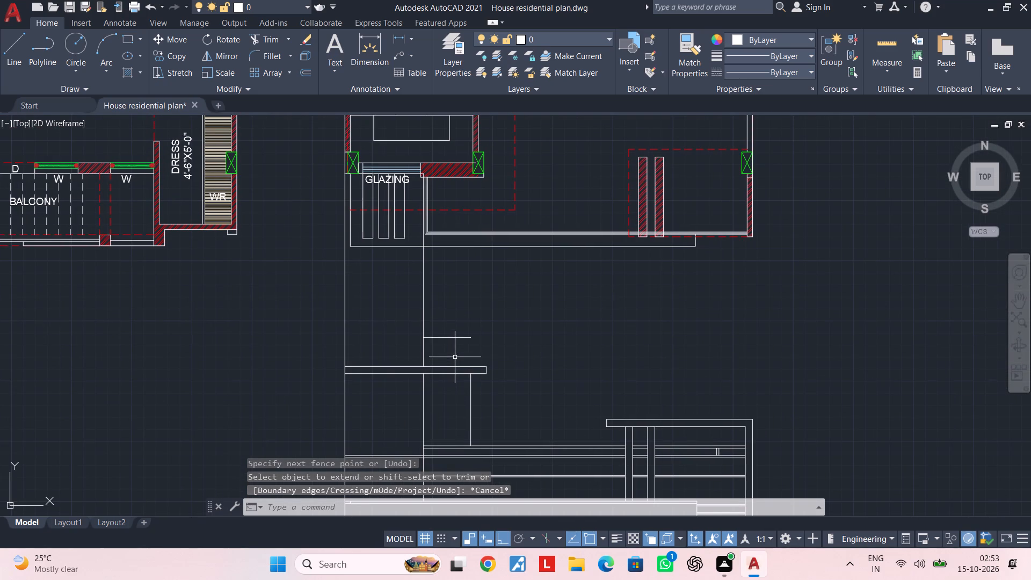
pyautogui.moveTo(455, 357); pyautogui.dragTo(431, 357, button='middle')
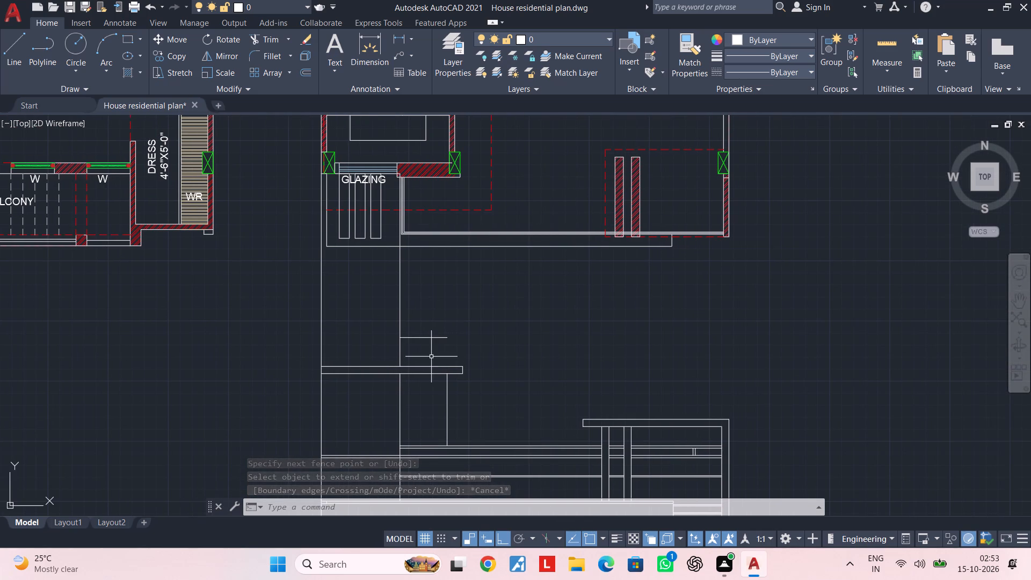
pyautogui.scroll(1, 431, 357)
pyautogui.moveTo(402, 360); pyautogui.dragTo(467, 355, button='middle')
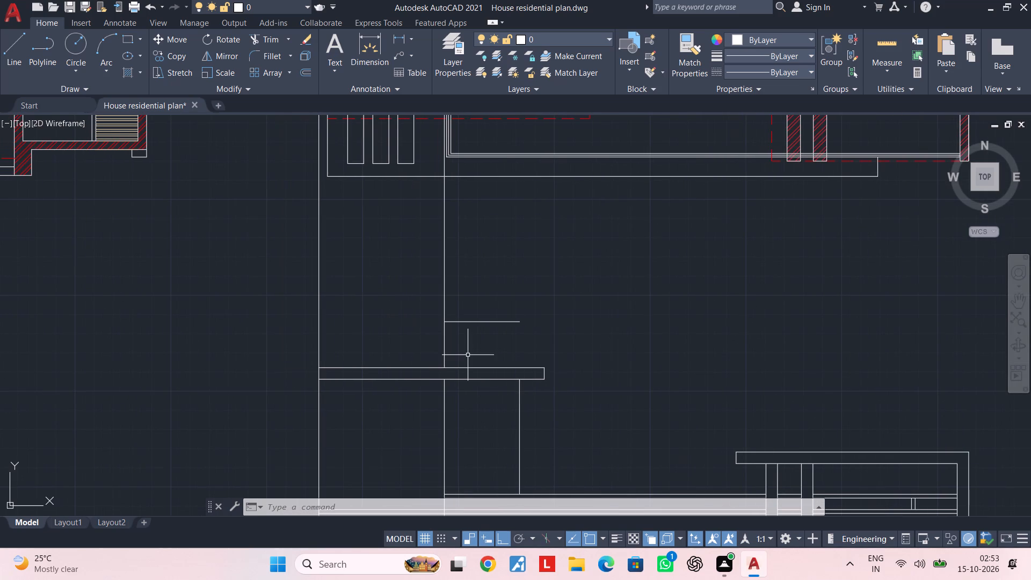
pyautogui.press('Escape')
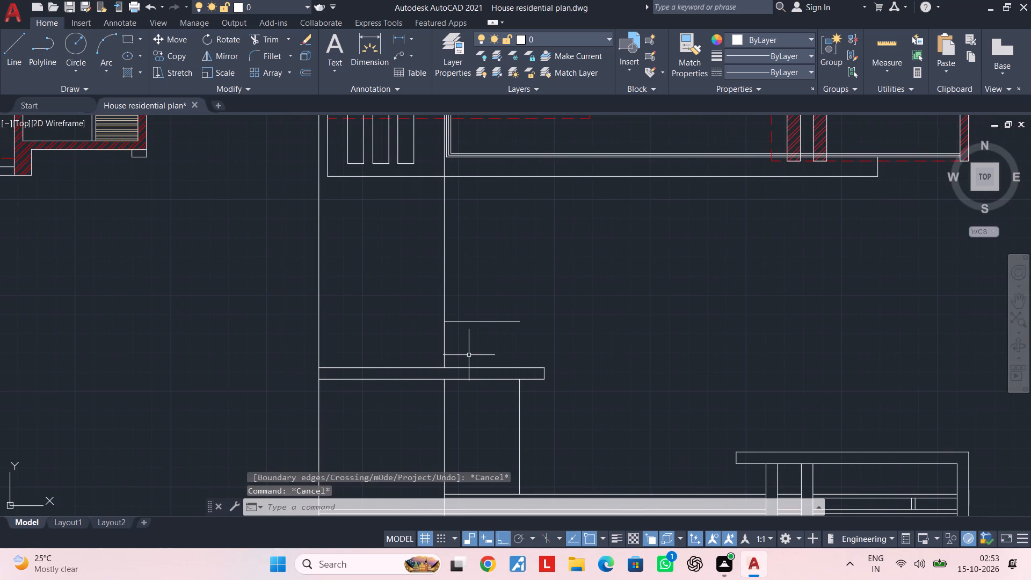
pyautogui.write('ex')
pyautogui.press('space')
pyautogui.click(474, 308)
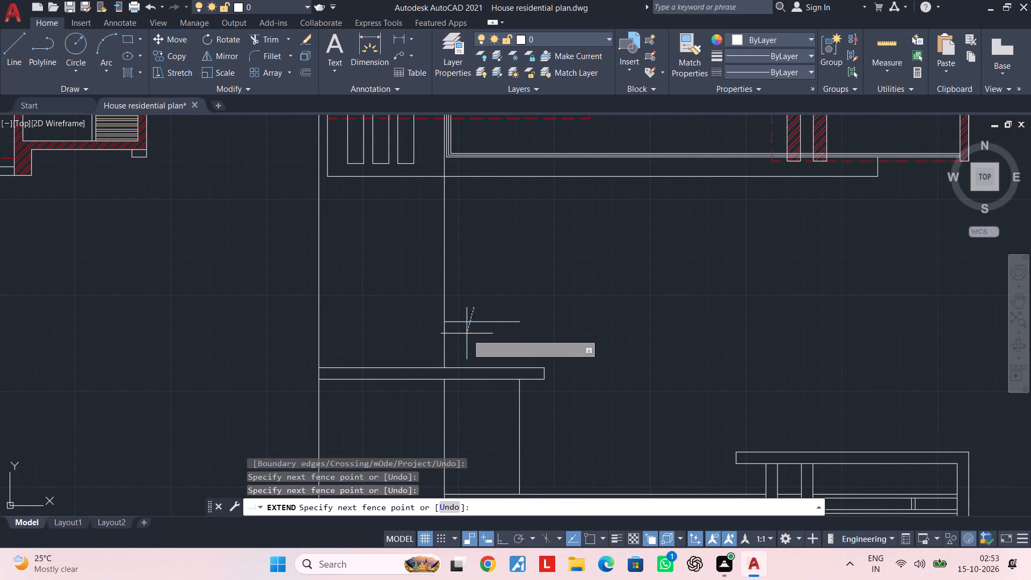
pyautogui.click(466, 335)
pyautogui.press('Escape')
pyautogui.press('Escape')
# Trim the two tall vertical lines where they project above the new top line.
pyautogui.write('tr')
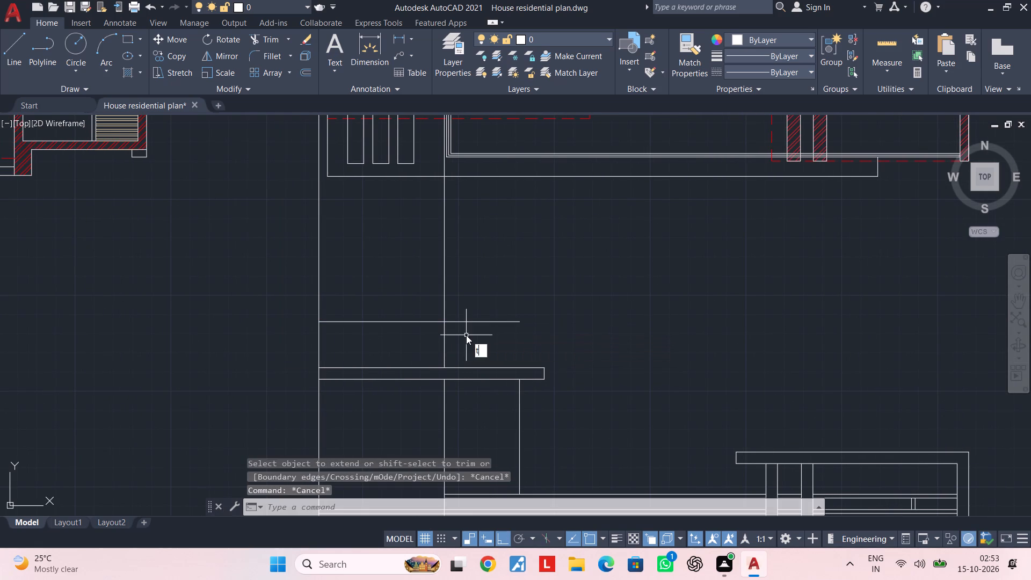
pyautogui.press('space')
pyautogui.click(461, 301)
pyautogui.click(275, 298)
pyautogui.press('Escape')
pyautogui.press('Escape')
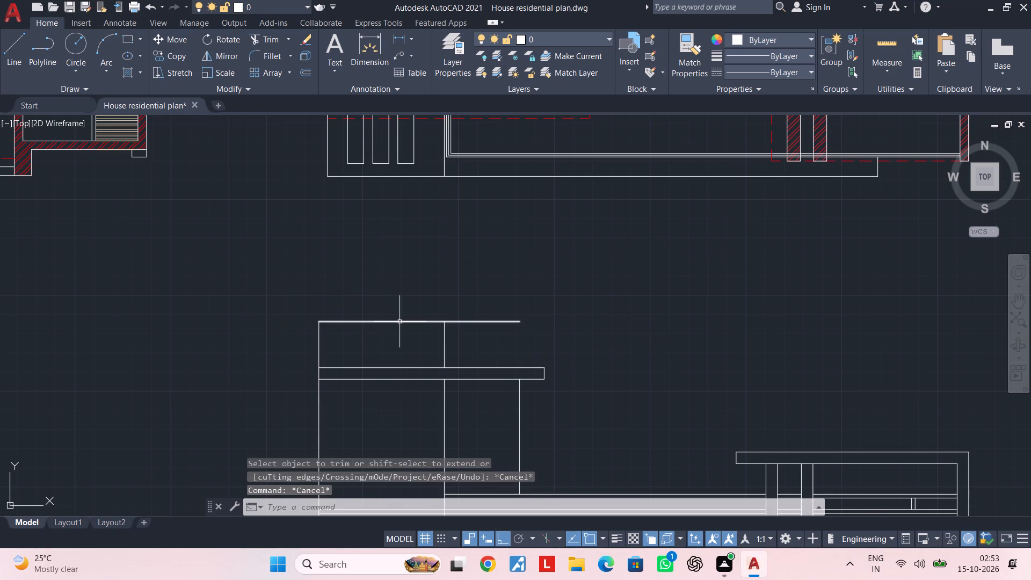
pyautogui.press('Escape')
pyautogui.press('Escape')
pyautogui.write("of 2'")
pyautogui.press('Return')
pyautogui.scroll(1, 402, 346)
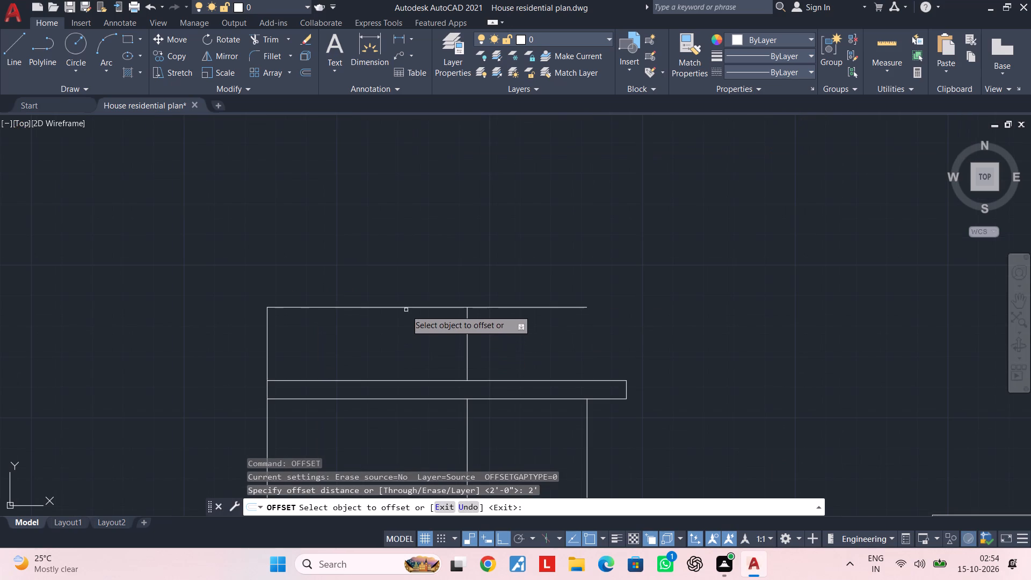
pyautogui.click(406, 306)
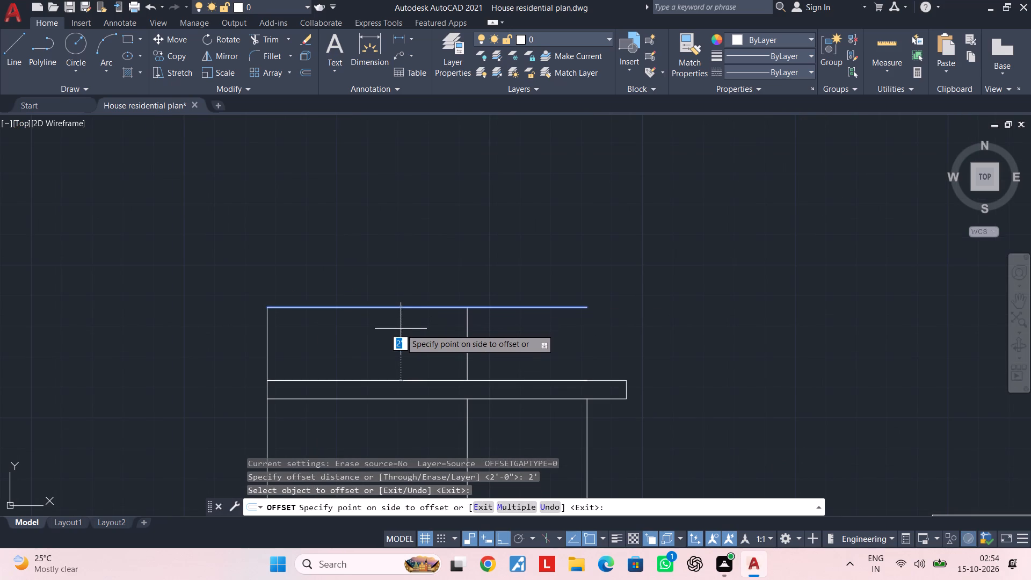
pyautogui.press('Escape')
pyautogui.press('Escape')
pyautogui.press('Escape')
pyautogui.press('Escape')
# Offset the top line above the upper slab 2" downward.
pyautogui.write('of')
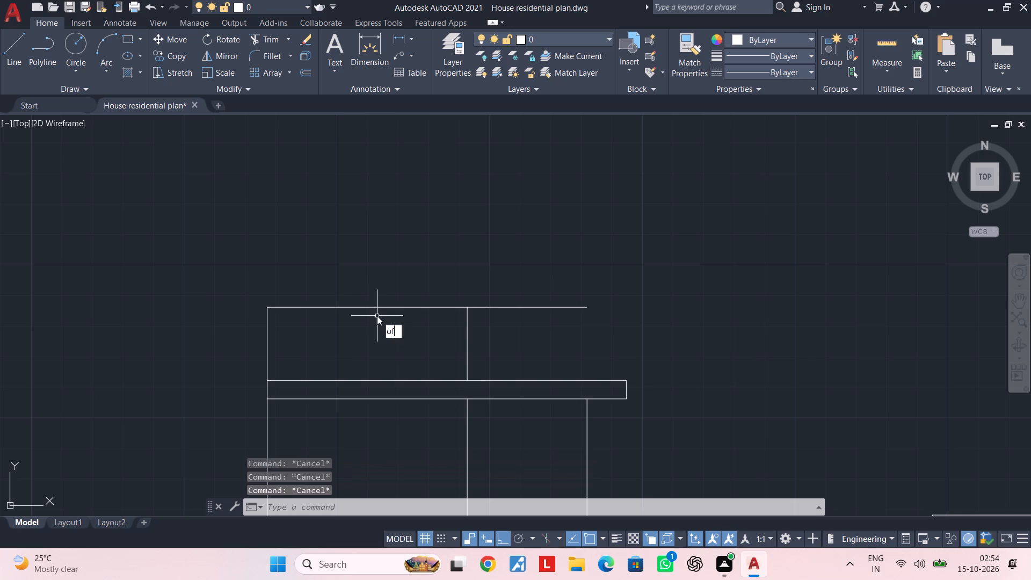
pyautogui.press('space')
pyautogui.press('2')
pyautogui.hotkey('shift', '"')
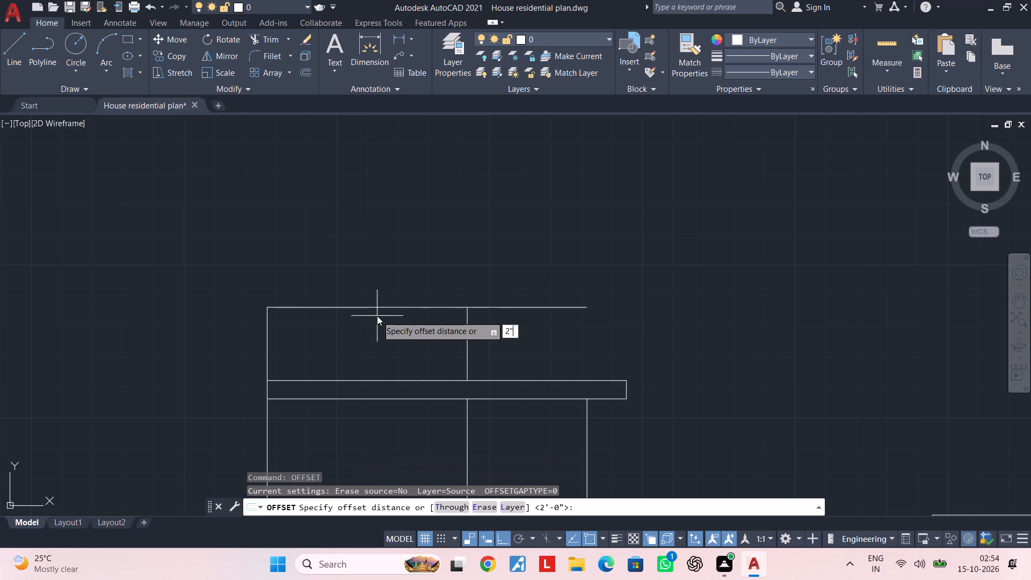
pyautogui.press('Return')
pyautogui.click(366, 306)
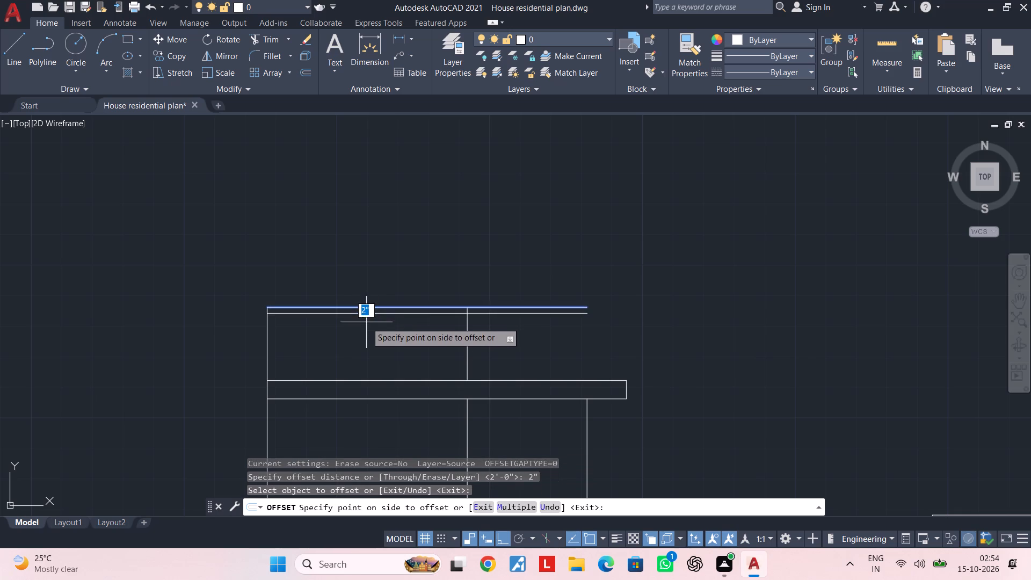
pyautogui.click(366, 322)
pyautogui.press('Escape')
pyautogui.press('Escape')
pyautogui.press('Escape')
pyautogui.press('Escape')
pyautogui.moveTo(439, 340); pyautogui.dragTo(343, 327, button='middle')
pyautogui.press('Escape')
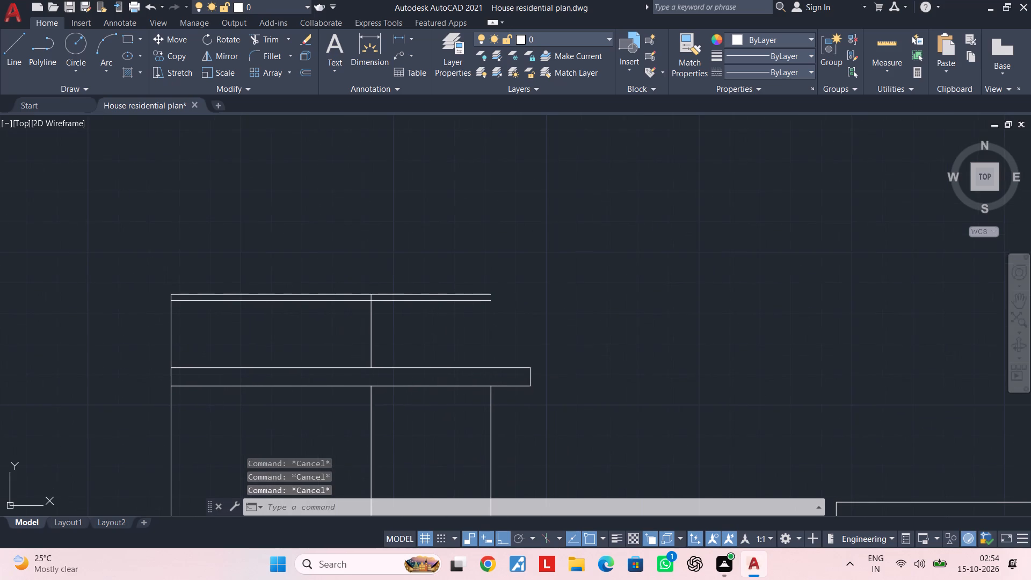
pyautogui.press('Escape')
pyautogui.press('Escape')
pyautogui.press('Escape')
pyautogui.press('Escape')
pyautogui.press('Escape')
pyautogui.press('Escape')
# Trim the double top lines where they project past the inner vertical line.
pyautogui.write('tr')
pyautogui.press('space')
pyautogui.click(442, 330)
pyautogui.click(432, 271)
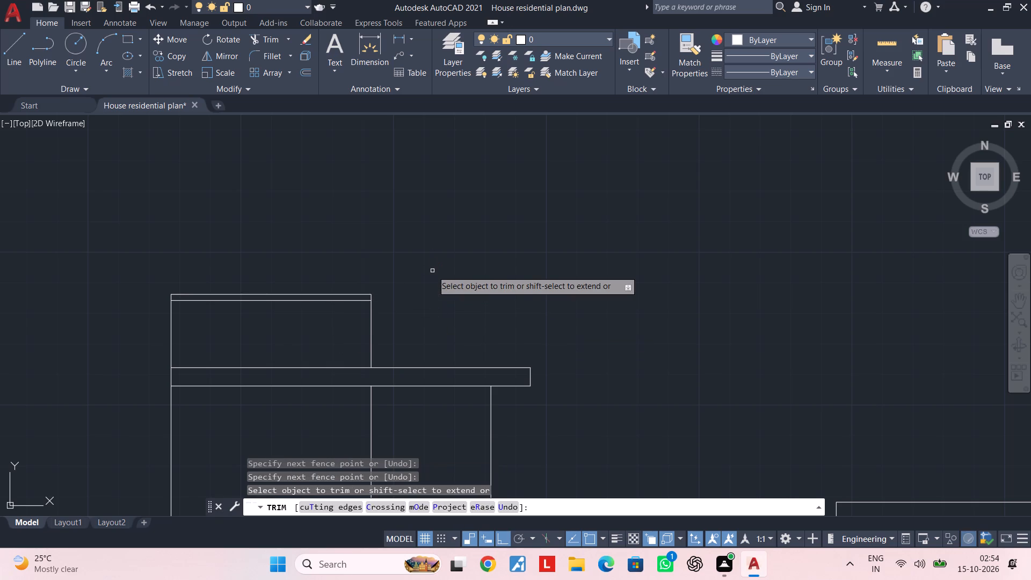
pyautogui.press('Escape')
pyautogui.press('Escape')
pyautogui.press('Escape')
pyautogui.press('Escape')
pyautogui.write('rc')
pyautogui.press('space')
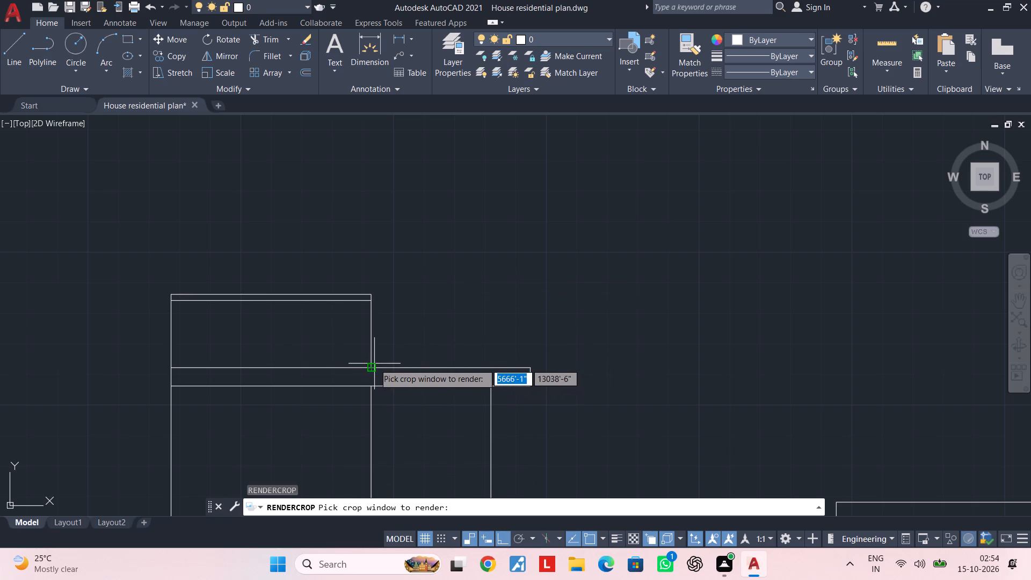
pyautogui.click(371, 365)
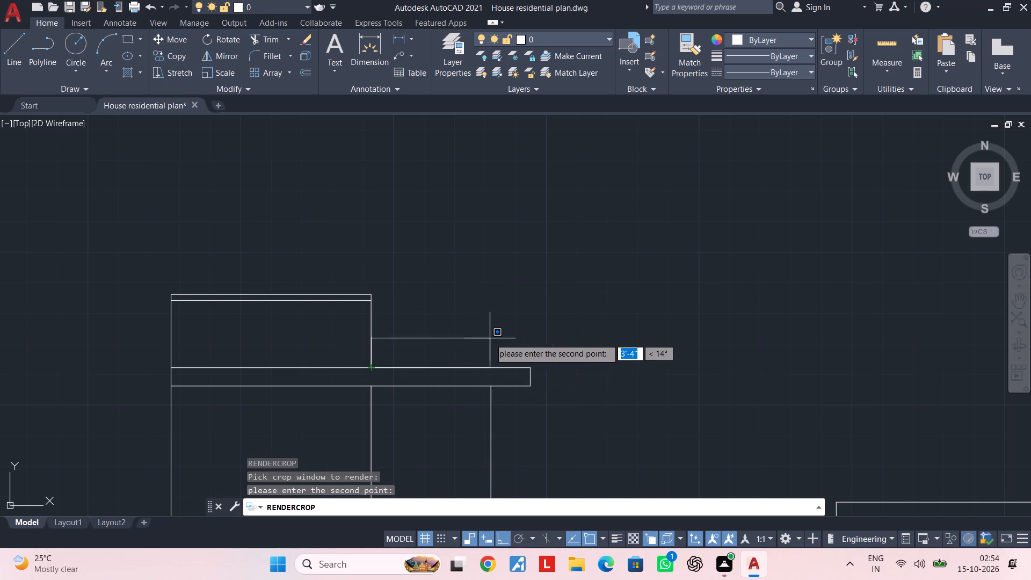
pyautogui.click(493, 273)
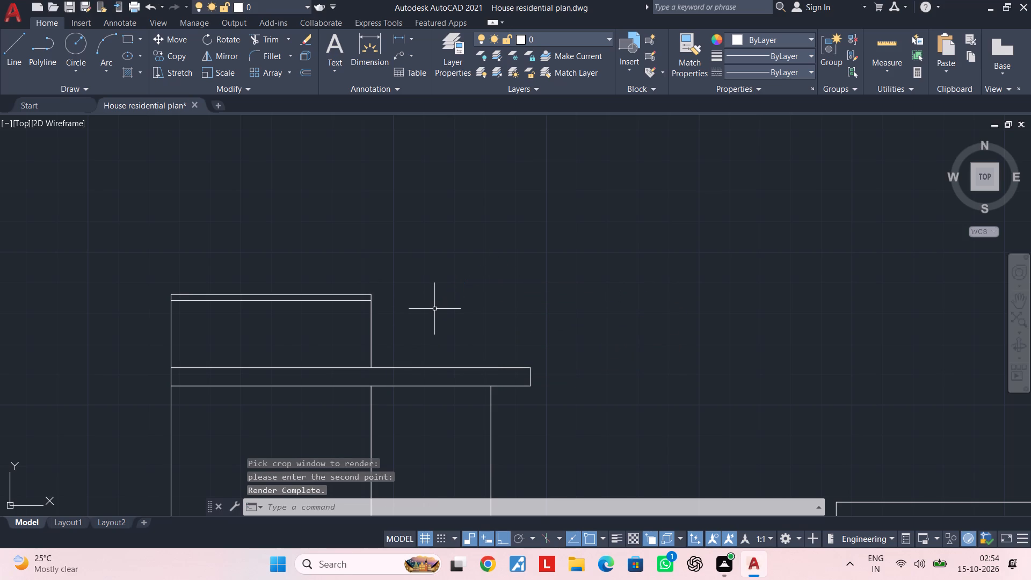
# Draw a rectangle about 2'-8" high on the upper slab, beside the top block and as wide as the wall below.
pyautogui.scroll(-1, 434, 309)
pyautogui.moveTo(435, 310); pyautogui.dragTo(435, 314, button='middle')
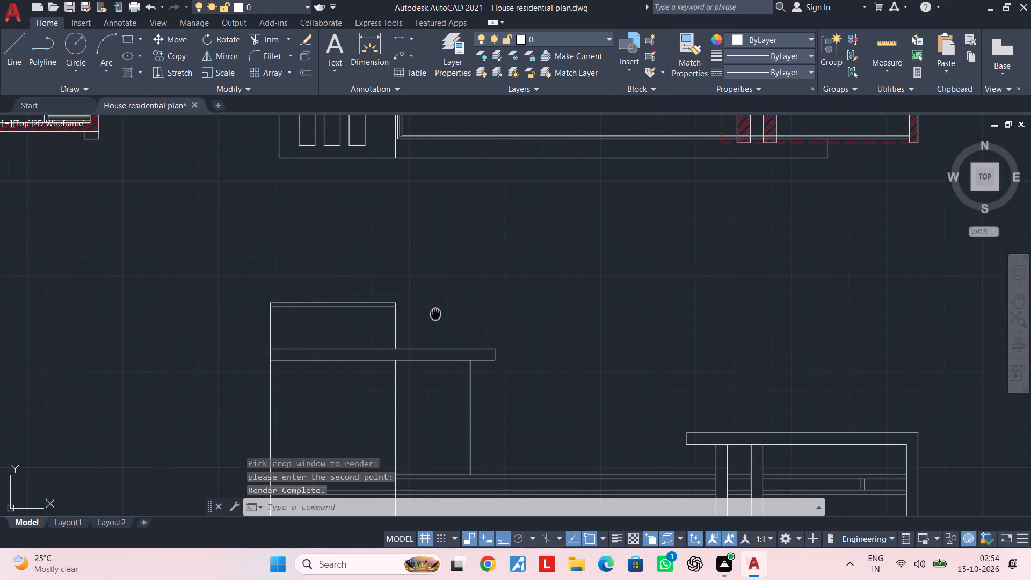
pyautogui.moveTo(435, 314); pyautogui.dragTo(411, 362, button='middle')
pyautogui.press('Escape')
pyautogui.press('Escape')
pyautogui.press('Escape')
pyautogui.press('r')
pyautogui.press('e')
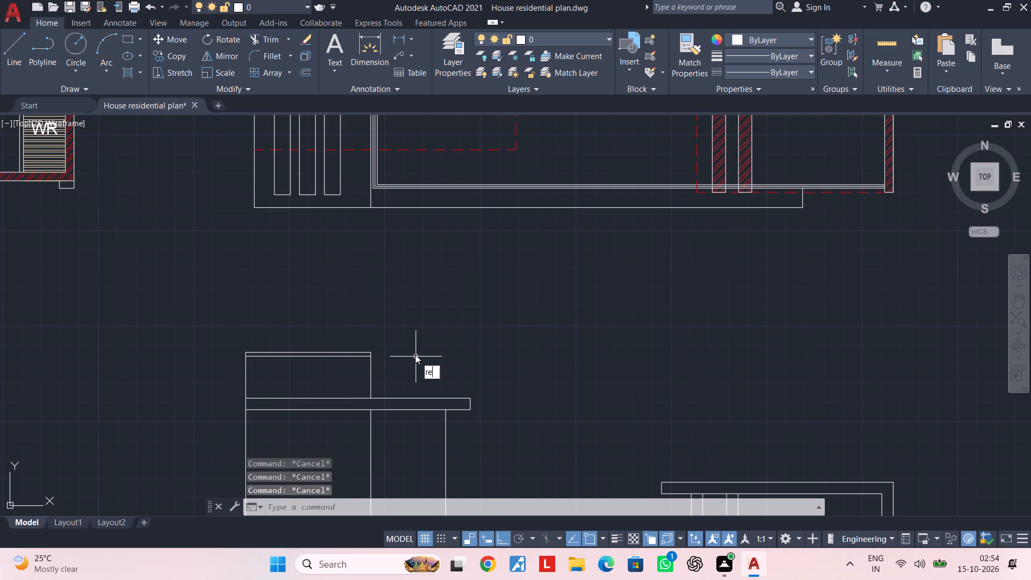
pyautogui.write('c')
pyautogui.press('space')
pyautogui.scroll(1, 367, 391)
pyautogui.click(372, 404)
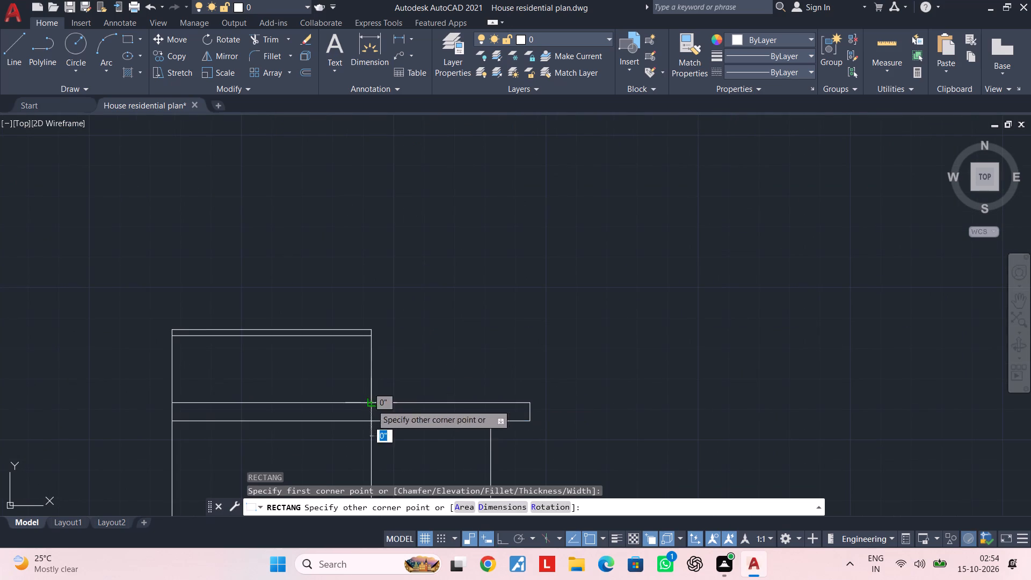
pyautogui.click(491, 304)
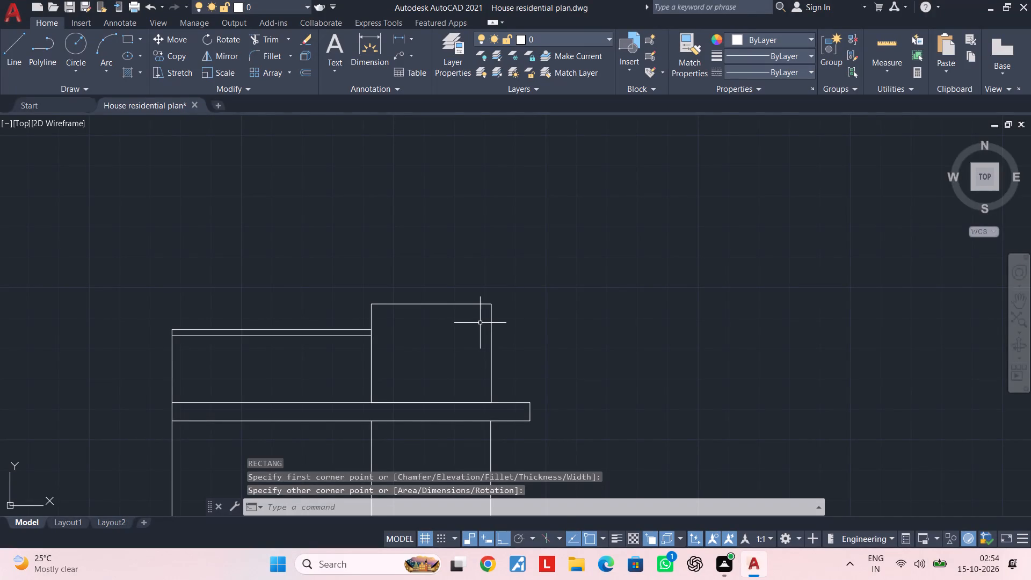
pyautogui.scroll(-2, 480, 323)
pyautogui.moveTo(461, 332); pyautogui.dragTo(417, 350, button='middle')
pyautogui.press('Escape')
pyautogui.press('Escape')
pyautogui.press('Escape')
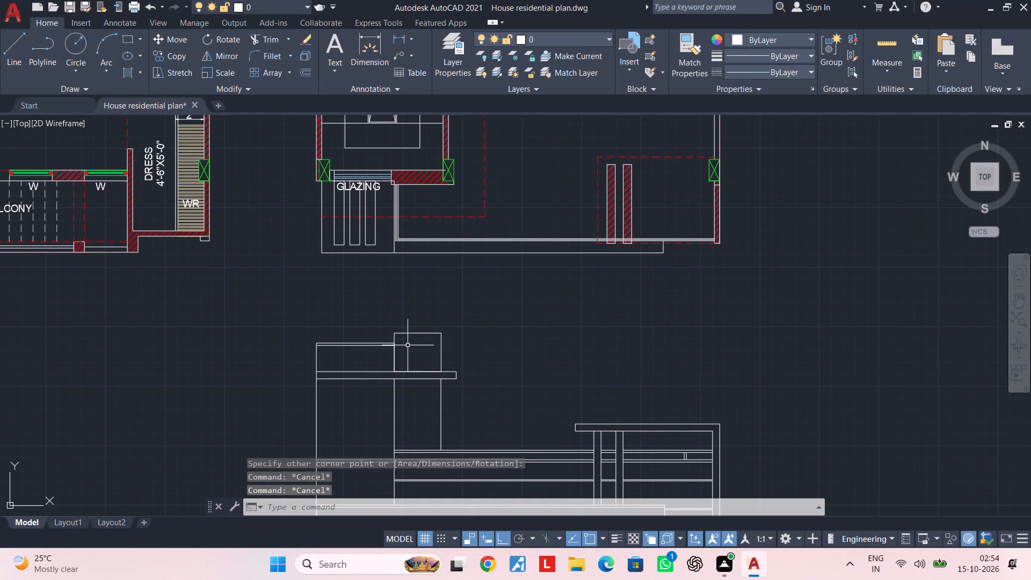
pyautogui.press('Escape')
pyautogui.press('Escape')
# Trim the pair of horizontal parapet lines between the outer and inner tall vertical lines.
pyautogui.moveTo(379, 344); pyautogui.dragTo(379, 334, button='middle')
pyautogui.scroll(3, 360, 366)
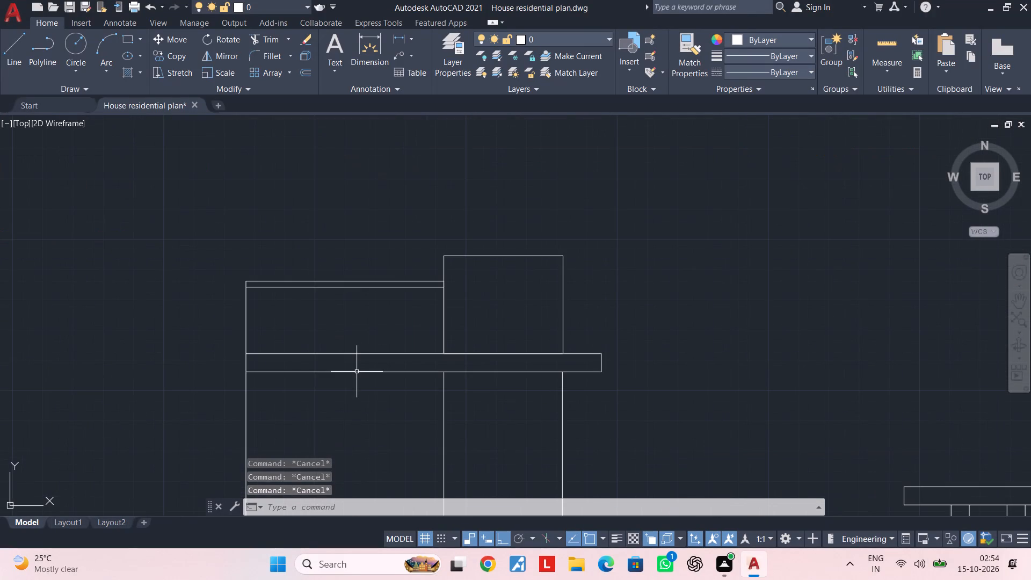
pyautogui.scroll(-1, 395, 441)
pyautogui.moveTo(397, 415); pyautogui.dragTo(416, 204, button='middle')
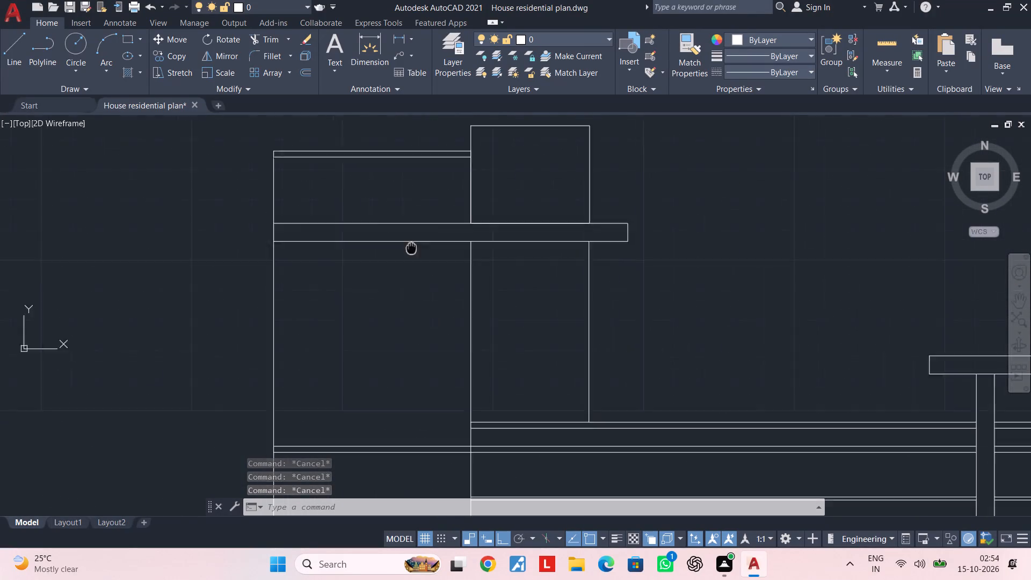
pyautogui.moveTo(416, 204); pyautogui.dragTo(416, 193, button='middle')
pyautogui.scroll(-2, 416, 302)
pyautogui.moveTo(416, 294); pyautogui.dragTo(416, 247, button='middle')
pyautogui.press('Escape')
pyautogui.press('Escape')
pyautogui.press('Escape')
pyautogui.press('Escape')
pyautogui.press('Escape')
pyautogui.press('Escape')
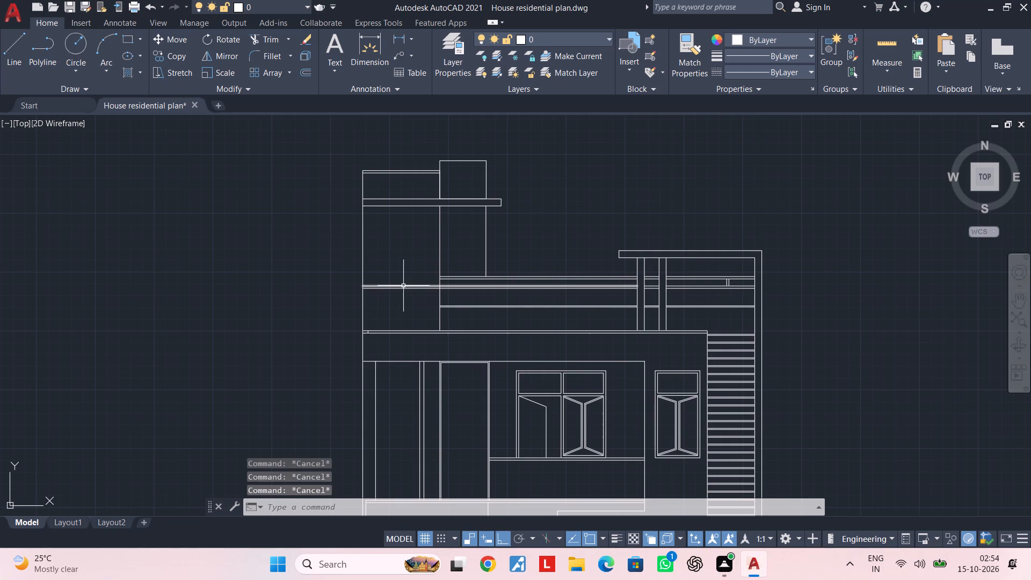
pyautogui.press('Escape')
pyautogui.moveTo(402, 287); pyautogui.dragTo(332, 305, button='middle')
pyautogui.press('Escape')
pyautogui.press('Escape')
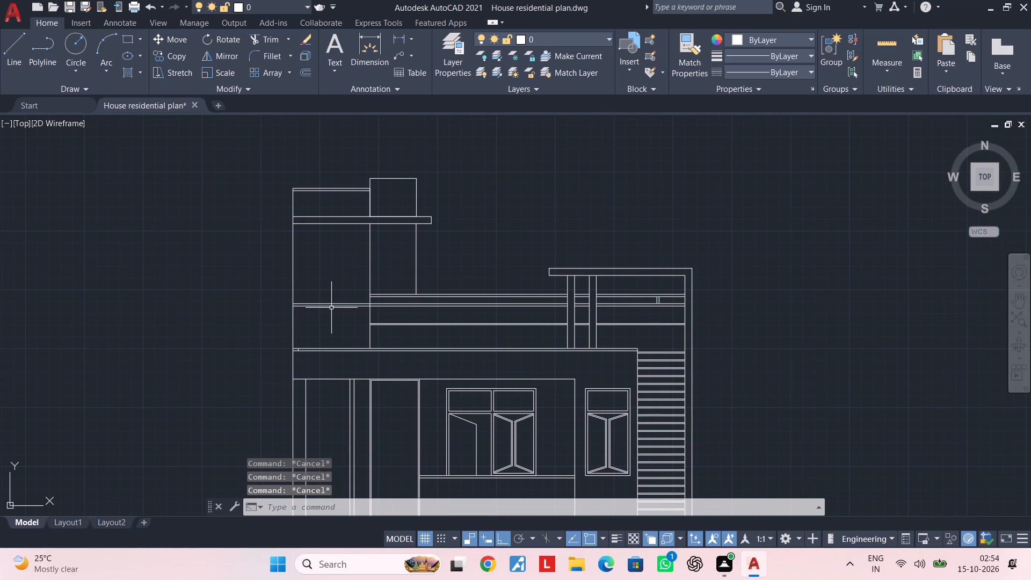
pyautogui.write('tr')
pyautogui.press('space')
pyautogui.scroll(1, 339, 321)
pyautogui.click(346, 318)
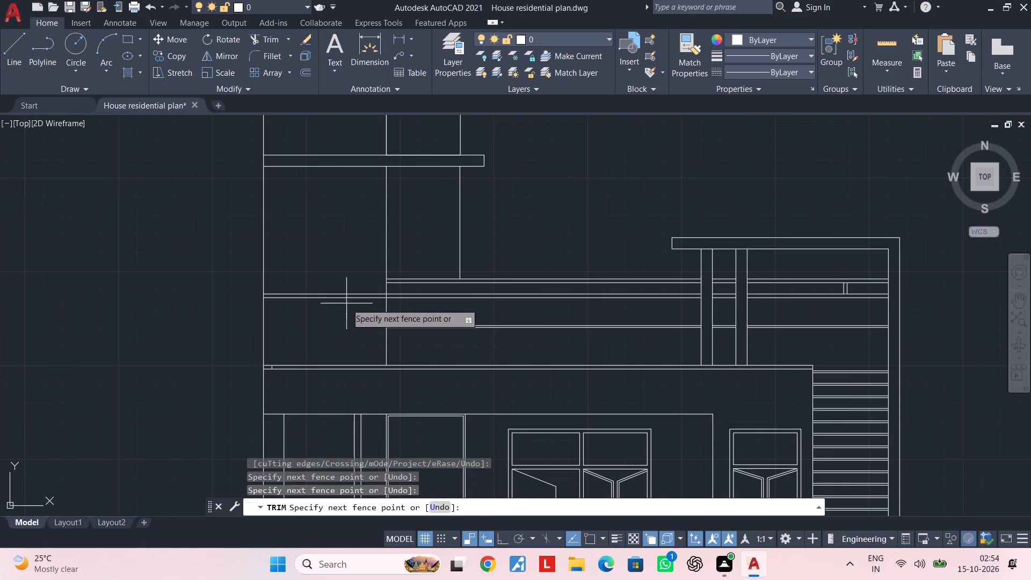
pyautogui.click(346, 281)
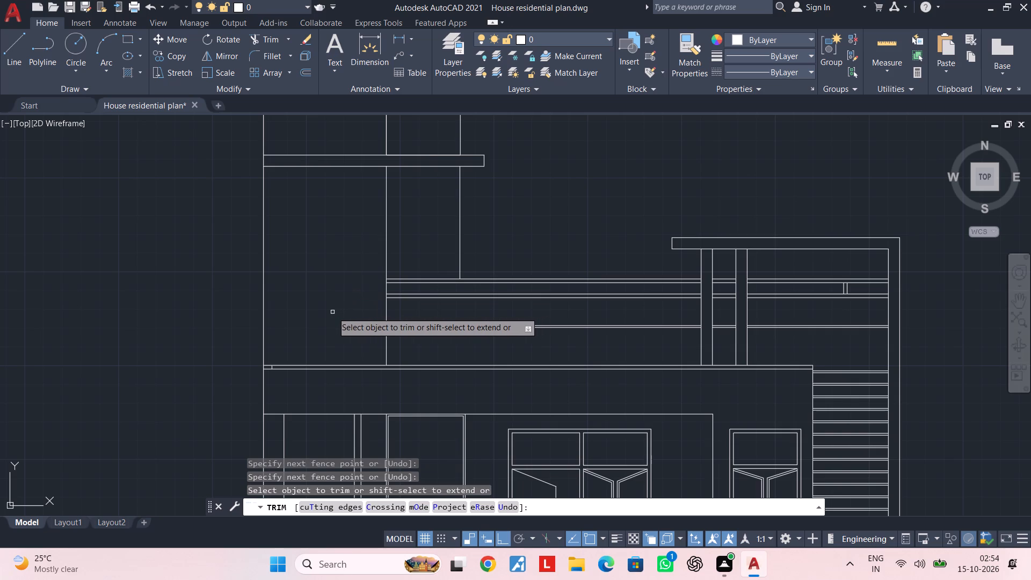
pyautogui.moveTo(332, 312); pyautogui.dragTo(329, 340, button='middle')
pyautogui.press('Escape')
pyautogui.press('Escape')
# Extend the three porch vertical lines up through the roof band and parapet to the underside of the upper slab.
pyautogui.moveTo(329, 329); pyautogui.dragTo(366, 234, button='middle')
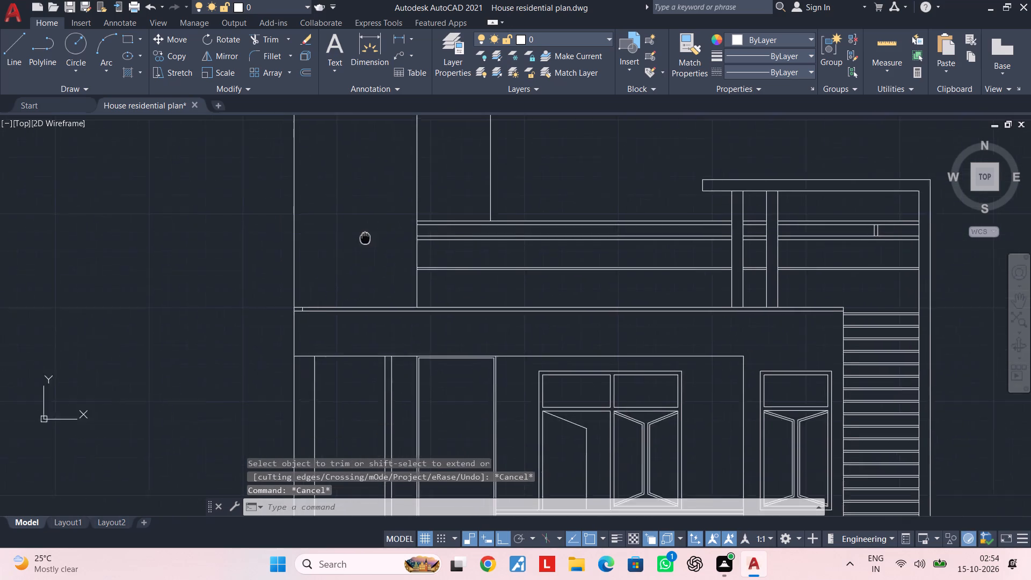
pyautogui.moveTo(366, 234); pyautogui.dragTo(370, 223, button='middle')
pyautogui.scroll(1, 372, 216)
pyautogui.scroll(-1, 372, 253)
pyautogui.middleClick(374, 242)
pyautogui.write('ex')
pyautogui.press('space')
pyautogui.click(406, 395)
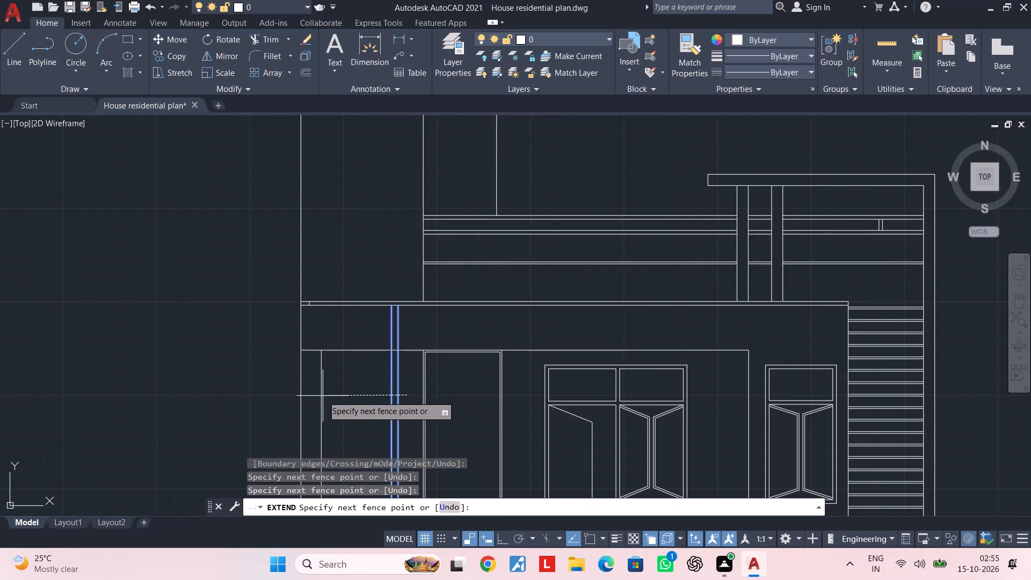
pyautogui.click(319, 396)
pyautogui.click(410, 335)
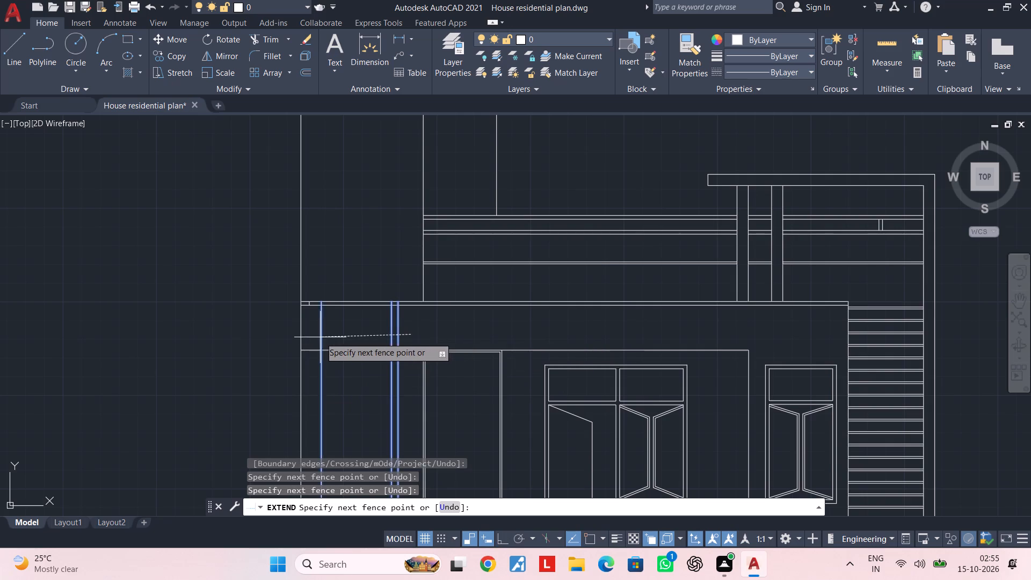
pyautogui.scroll(-1, 320, 337)
pyautogui.click(314, 337)
pyautogui.scroll(1, 391, 331)
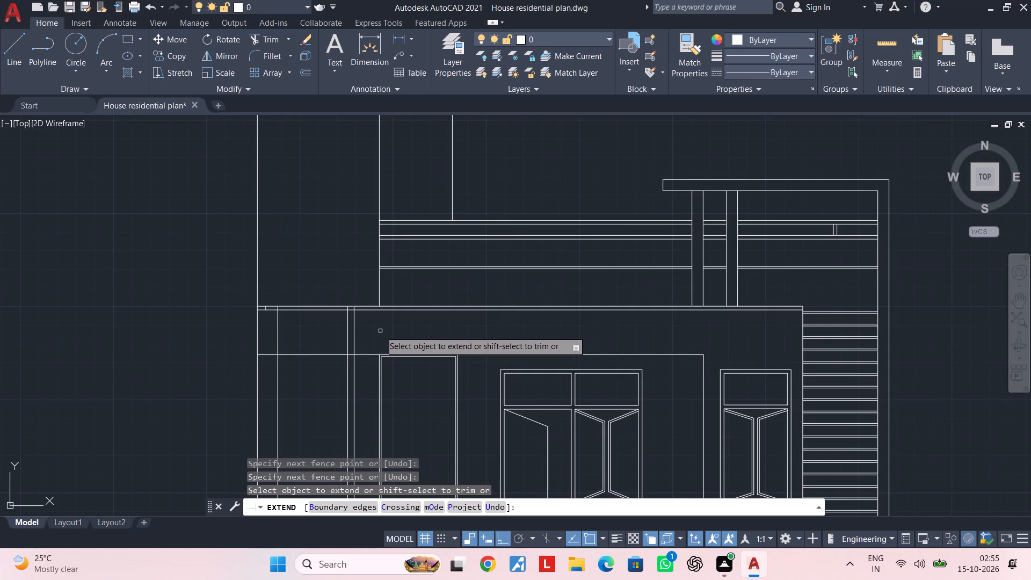
pyautogui.click(380, 331)
pyautogui.scroll(-1, 264, 335)
pyautogui.click(264, 335)
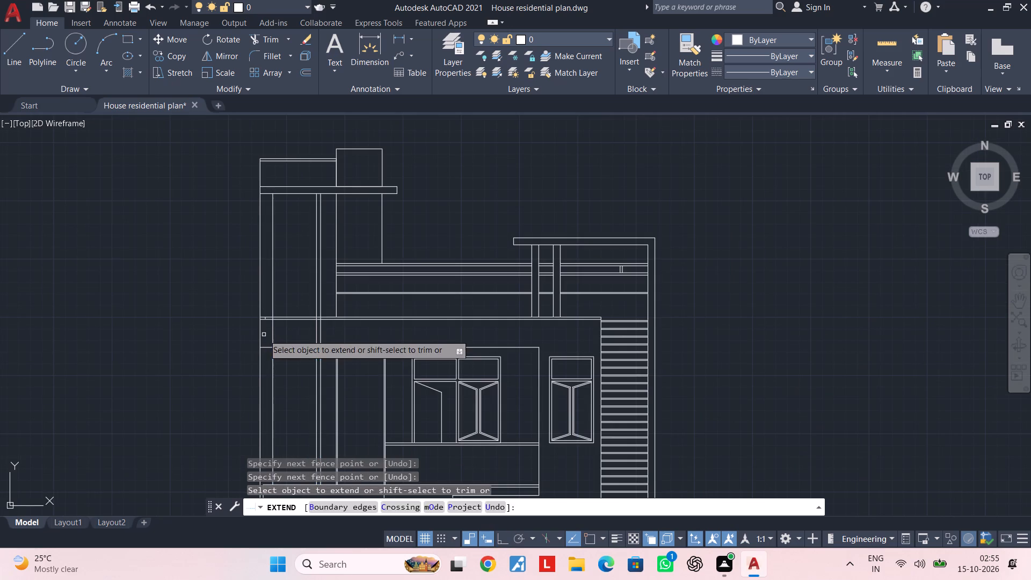
pyautogui.press('Escape')
pyautogui.press('Escape')
# Trim the three porch vertical lines where they cross the first-floor roof band, below its double top line.
pyautogui.press('t')
pyautogui.press('r')
pyautogui.press('space')
pyautogui.scroll(1, 300, 332)
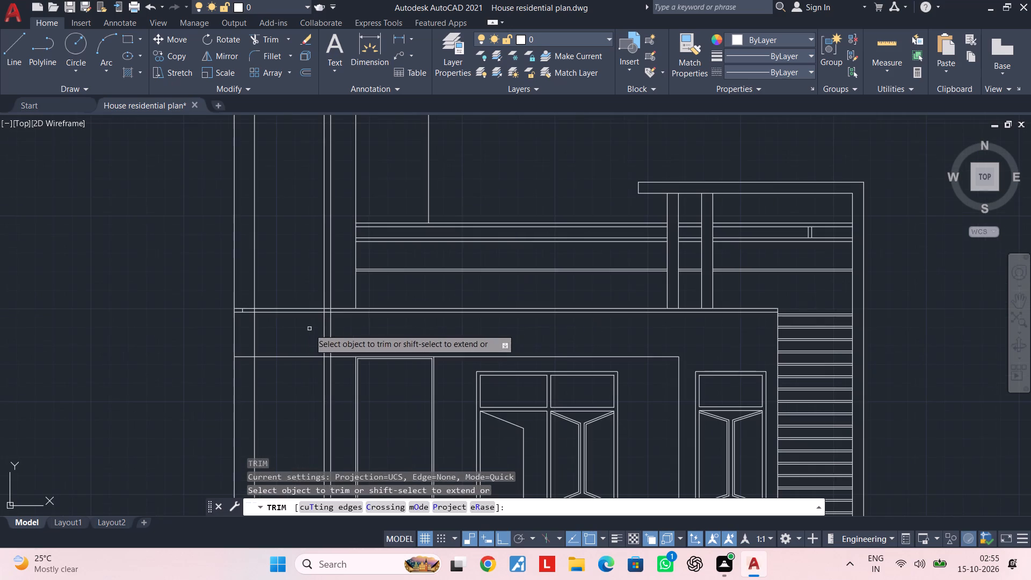
pyautogui.click(352, 327)
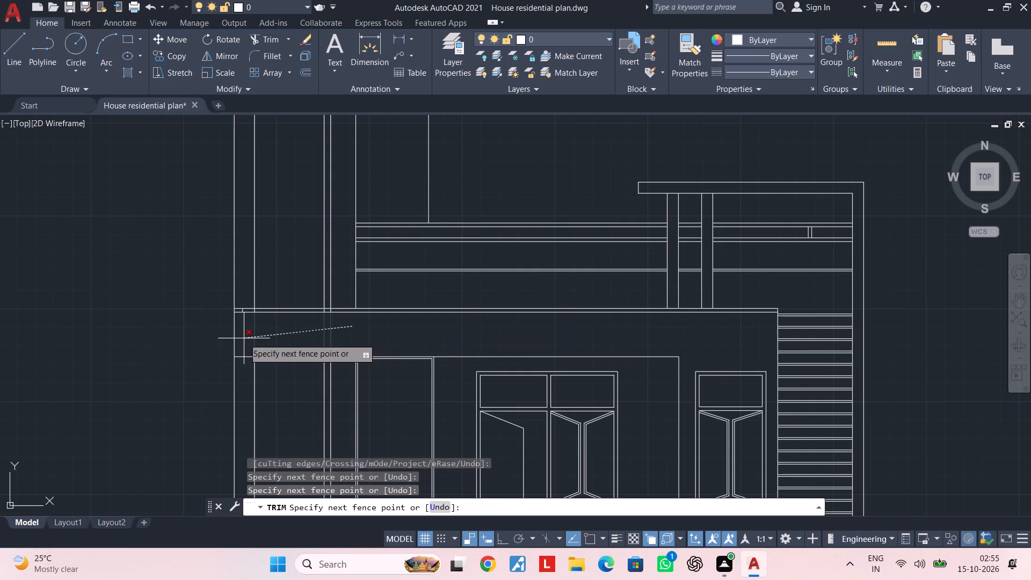
pyautogui.click(244, 338)
pyautogui.moveTo(275, 277); pyautogui.dragTo(283, 328, button='middle')
pyautogui.scroll(3, 253, 363)
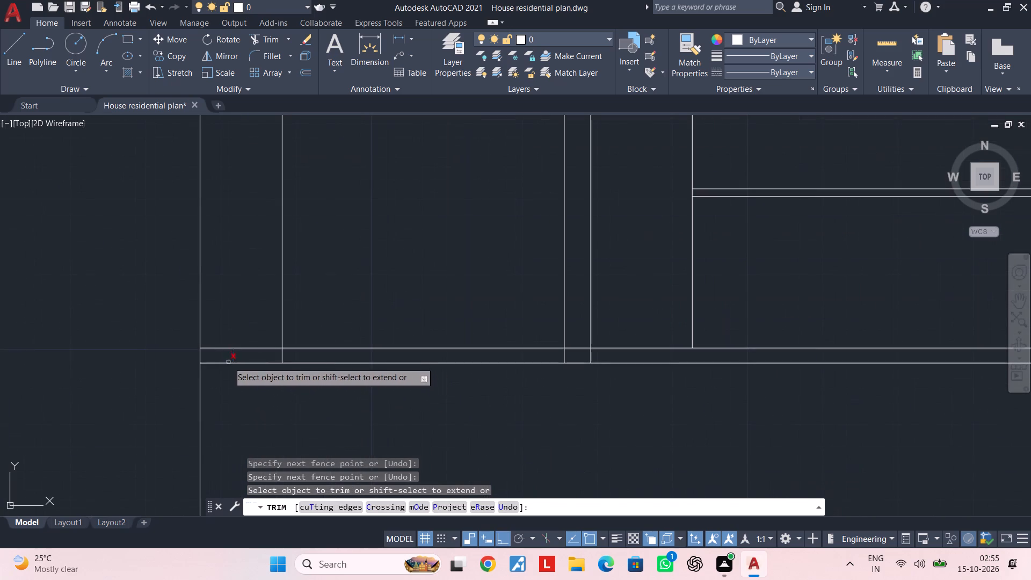
pyautogui.click(234, 357)
pyautogui.press('Escape')
pyautogui.scroll(-3, 280, 336)
pyautogui.moveTo(296, 313); pyautogui.dragTo(304, 371, button='middle')
pyautogui.press('Escape')
pyautogui.press('Escape')
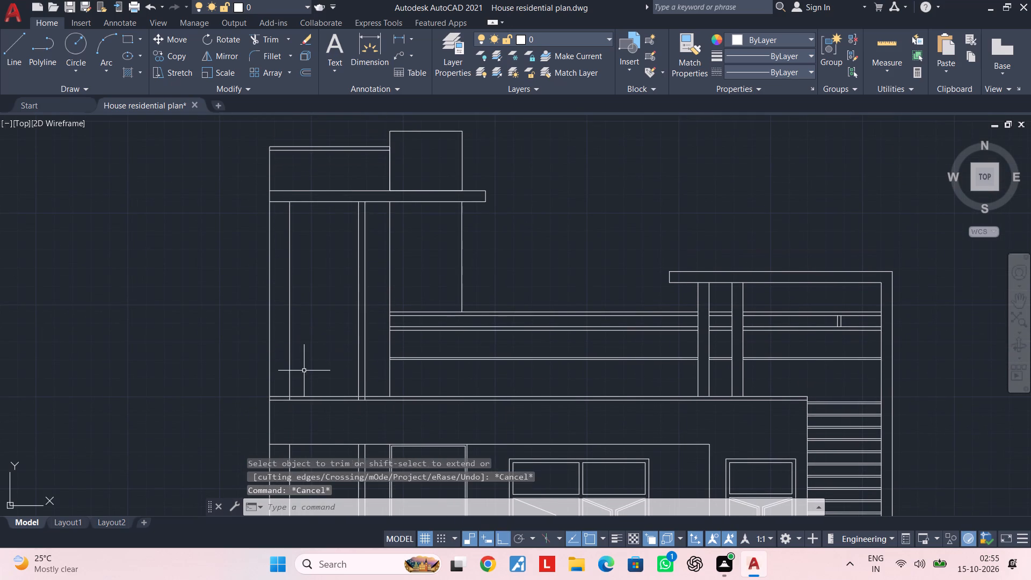
pyautogui.press('Escape')
# Offset the porch vertical nearest the outer edge 2" inward, on the first floor and above the roof band.
pyautogui.write('of')
pyautogui.press('space')
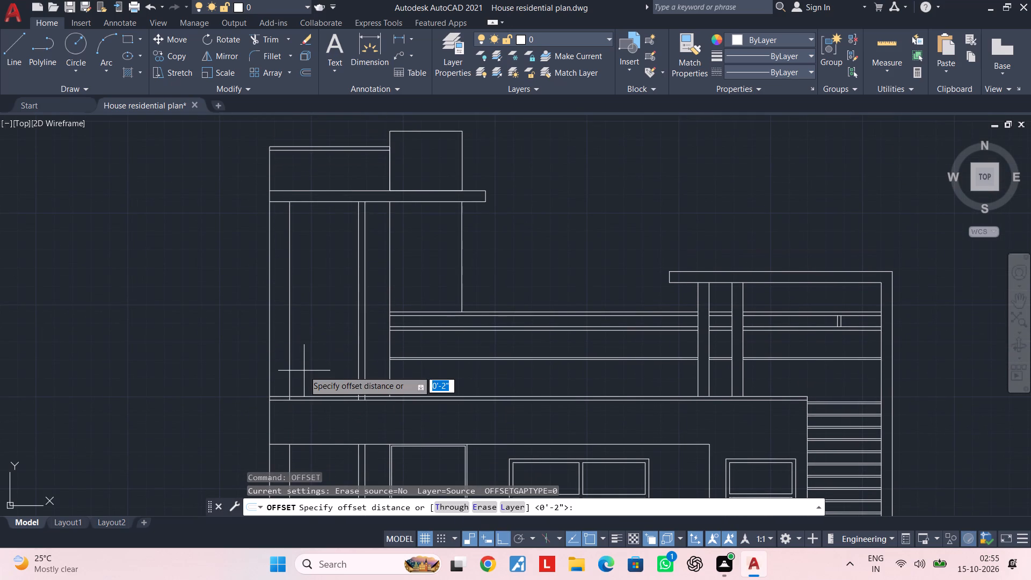
pyautogui.press('2')
pyautogui.hotkey('shift', '"')
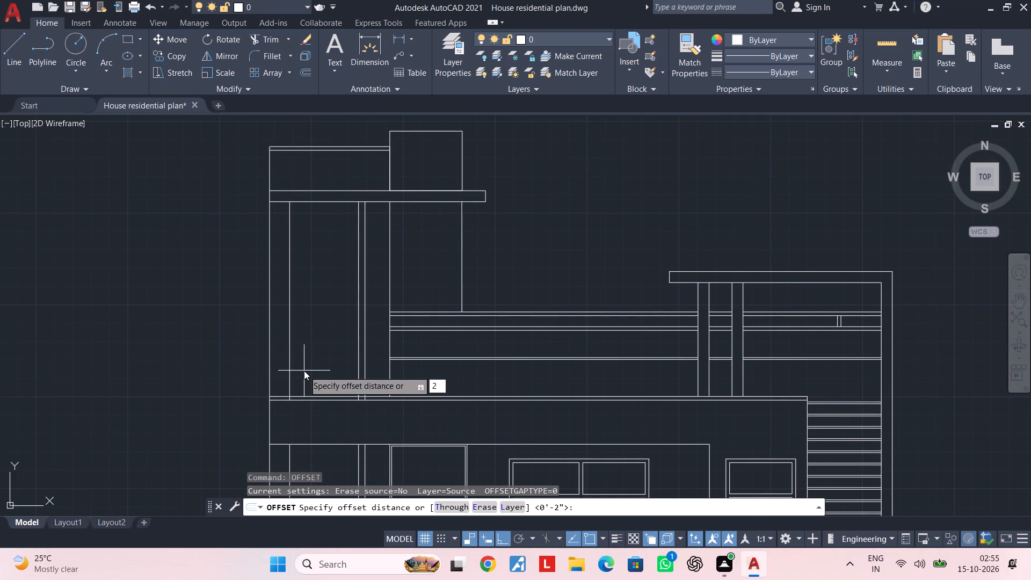
pyautogui.press('Return')
pyautogui.scroll(-2, 312, 358)
pyautogui.moveTo(312, 358); pyautogui.dragTo(329, 244, button='middle')
pyautogui.moveTo(330, 345); pyautogui.dragTo(334, 327, button='middle')
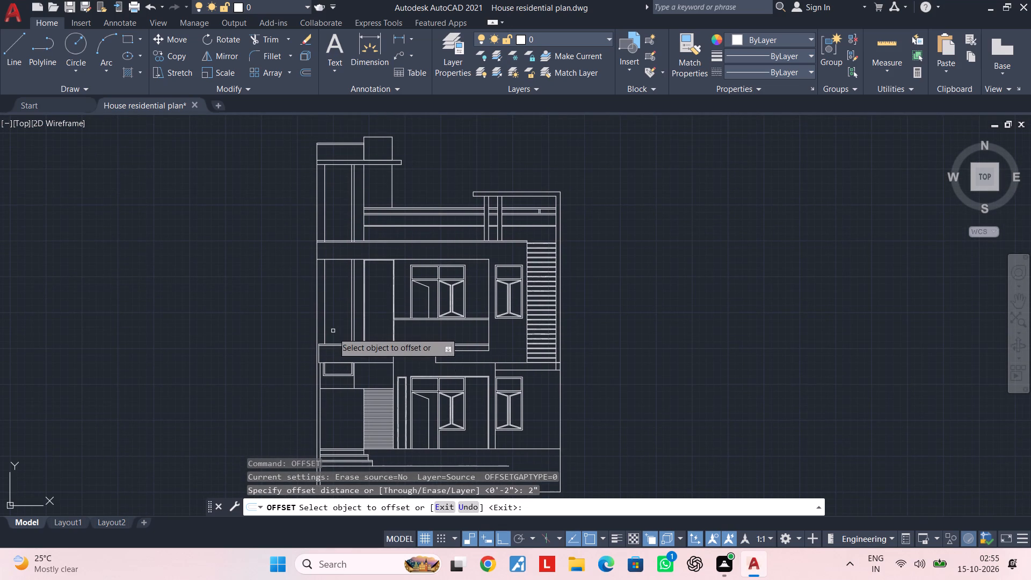
pyautogui.scroll(3, 330, 369)
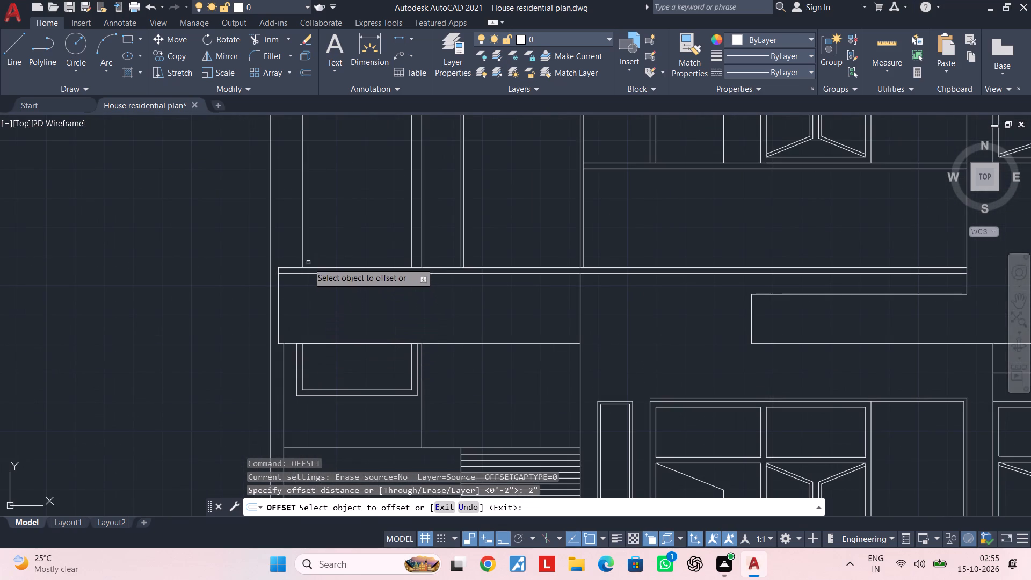
pyautogui.click(301, 253)
pyautogui.click(317, 253)
pyautogui.scroll(-3, 343, 225)
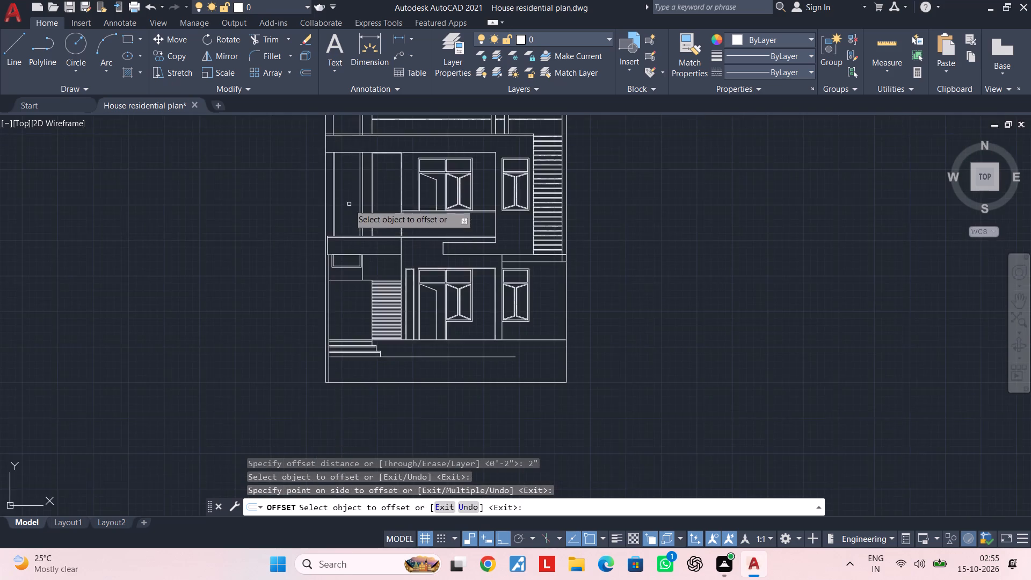
pyautogui.moveTo(349, 200); pyautogui.dragTo(367, 425, button='middle')
pyautogui.scroll(2, 360, 336)
pyautogui.click(332, 313)
pyautogui.click(382, 310)
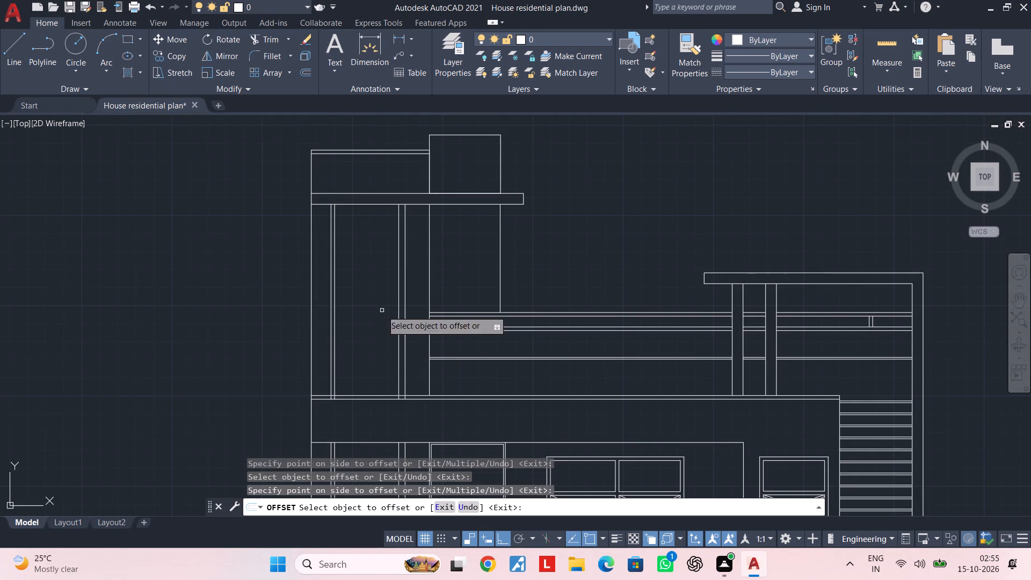
pyautogui.press('Escape')
# Copy the pair of short vertical post lines between the parapet rails to 9'-6" and 17'-4" leftward along the rail.
pyautogui.scroll(-1, 382, 310)
pyautogui.moveTo(383, 310); pyautogui.dragTo(344, 321, button='middle')
pyautogui.moveTo(418, 327); pyautogui.dragTo(296, 307, button='middle')
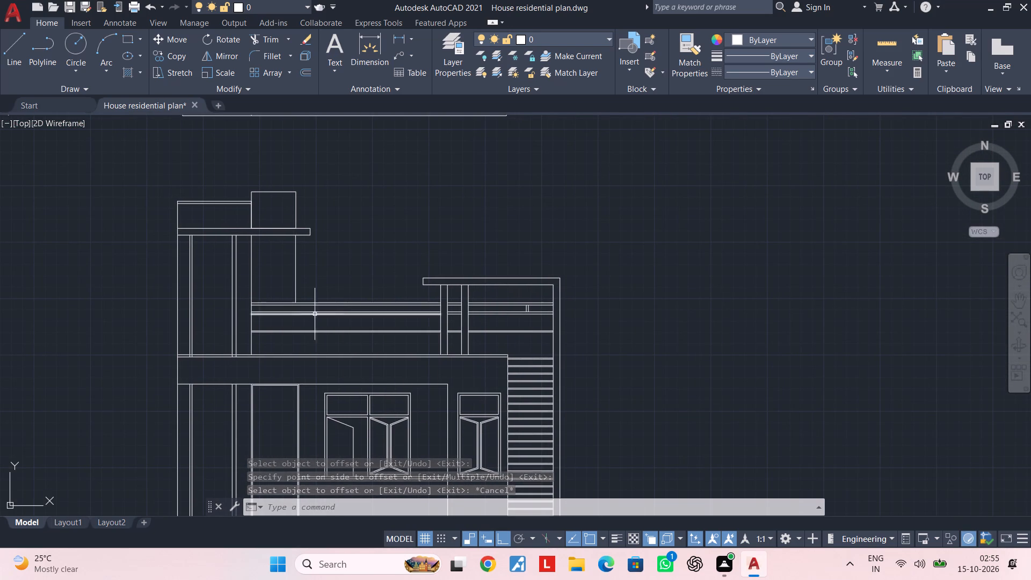
pyautogui.scroll(1, 308, 292)
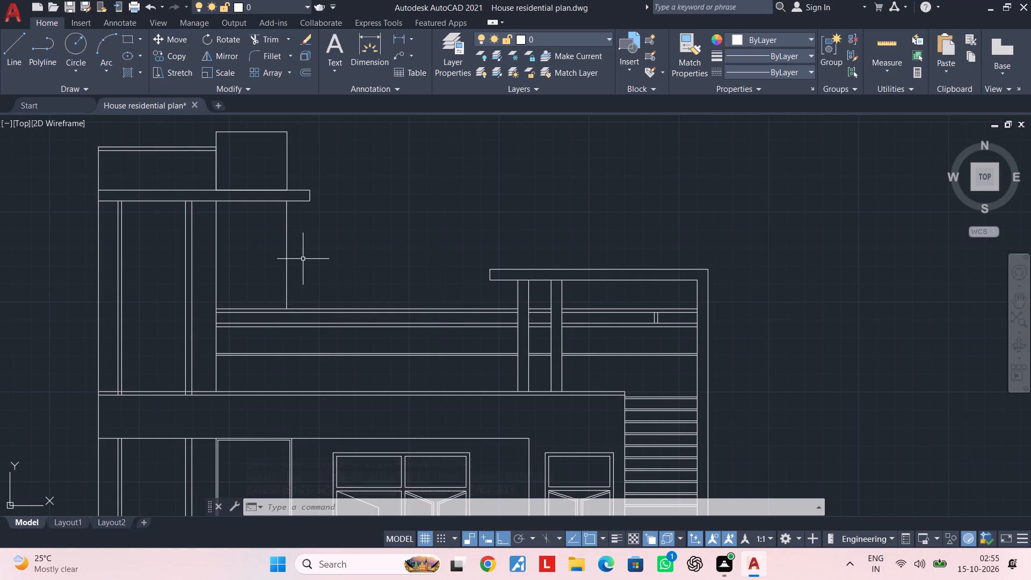
pyautogui.scroll(-1, 304, 260)
pyautogui.moveTo(329, 268); pyautogui.dragTo(343, 263, button='middle')
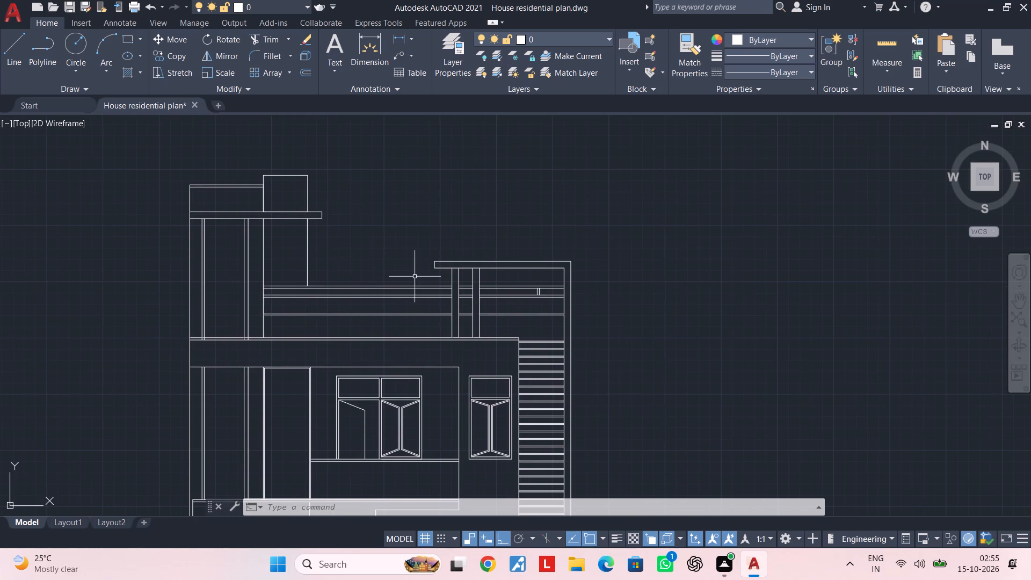
pyautogui.moveTo(415, 277); pyautogui.dragTo(389, 263, button='middle')
pyautogui.scroll(2, 482, 277)
pyautogui.scroll(2, 544, 279)
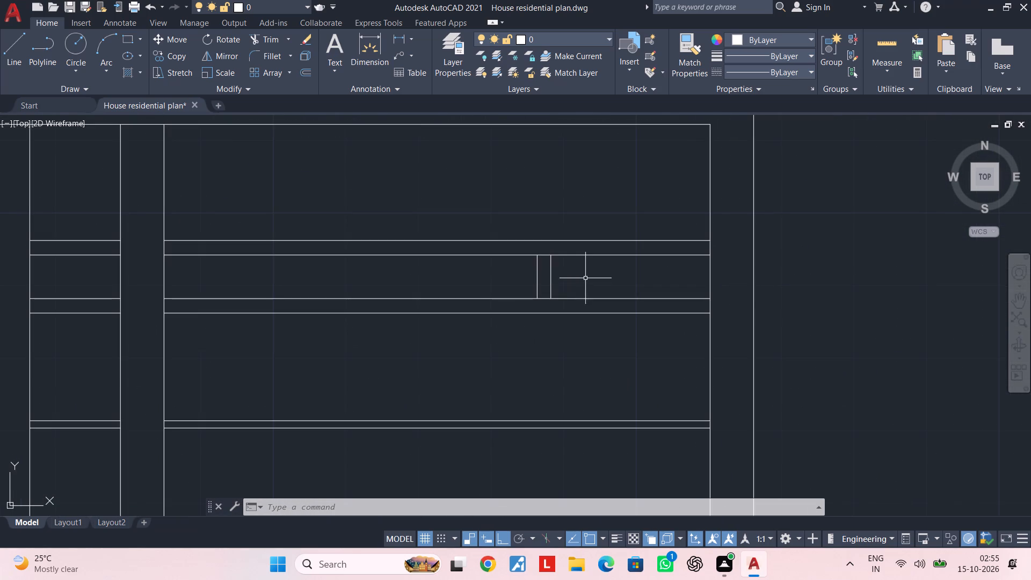
pyautogui.click(585, 277)
pyautogui.click(513, 277)
pyautogui.write('co')
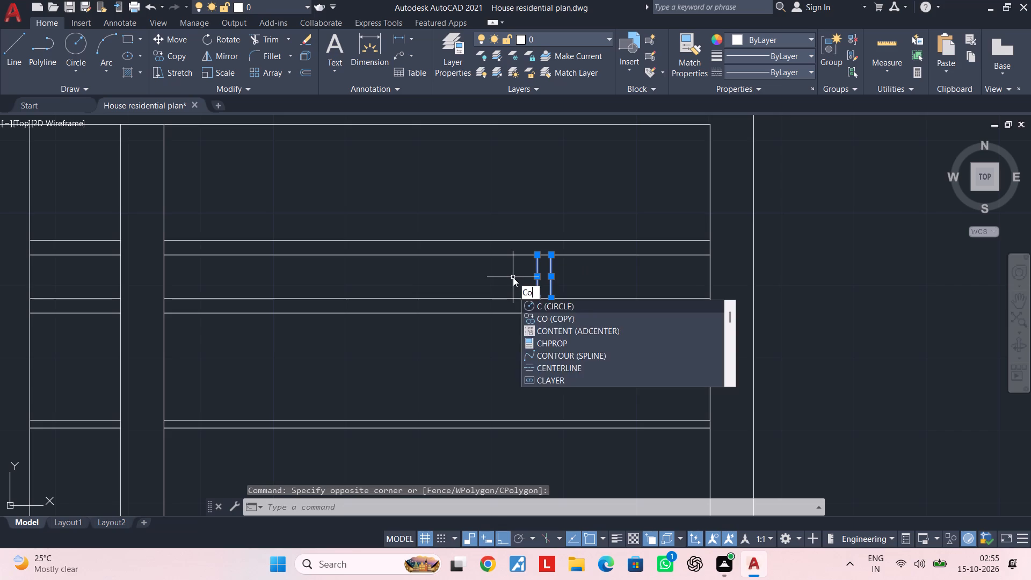
pyautogui.press('space')
pyautogui.click(538, 294)
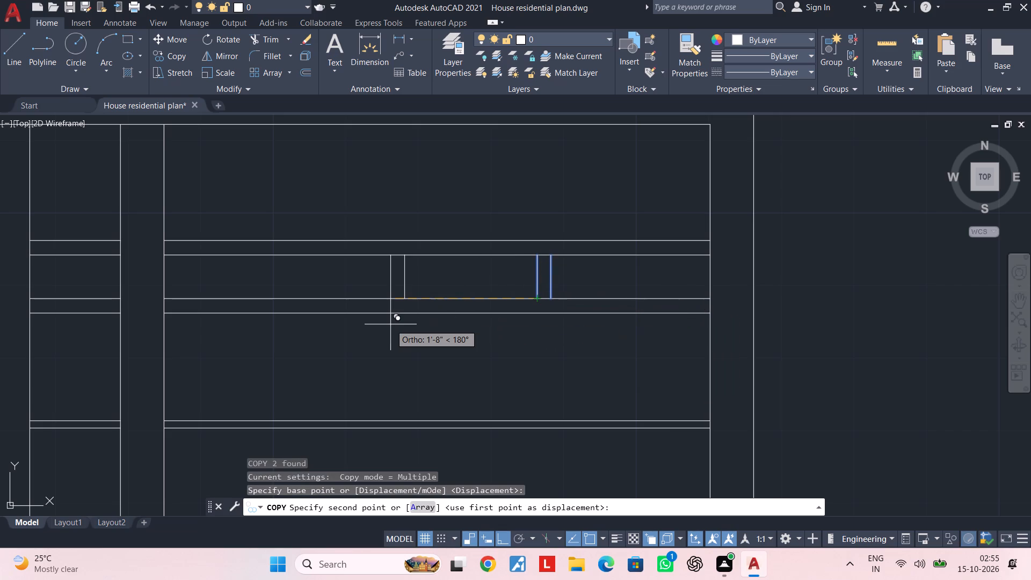
pyautogui.moveTo(322, 325); pyautogui.dragTo(575, 322, button='middle')
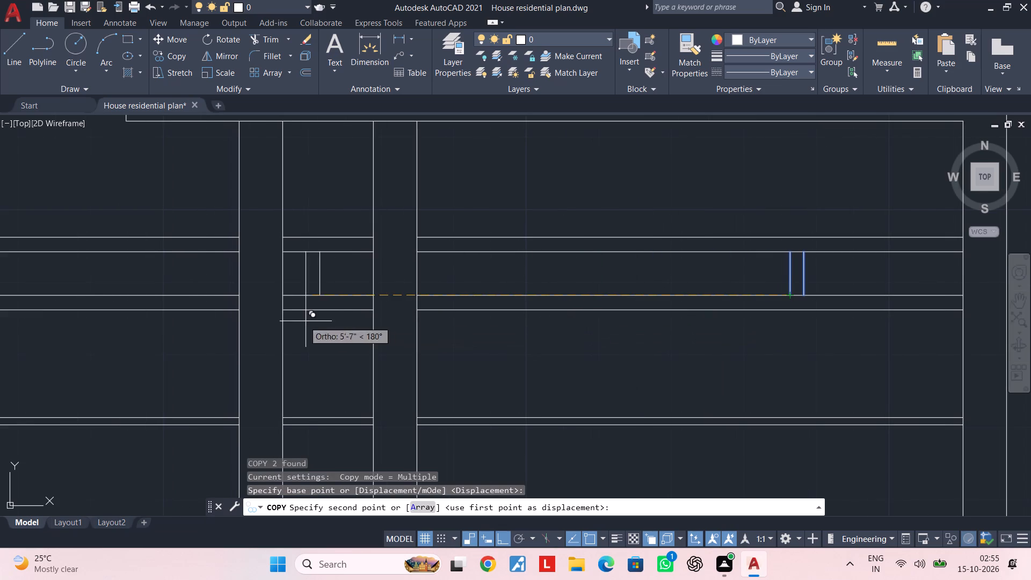
pyautogui.moveTo(274, 315); pyautogui.dragTo(471, 319, button='middle')
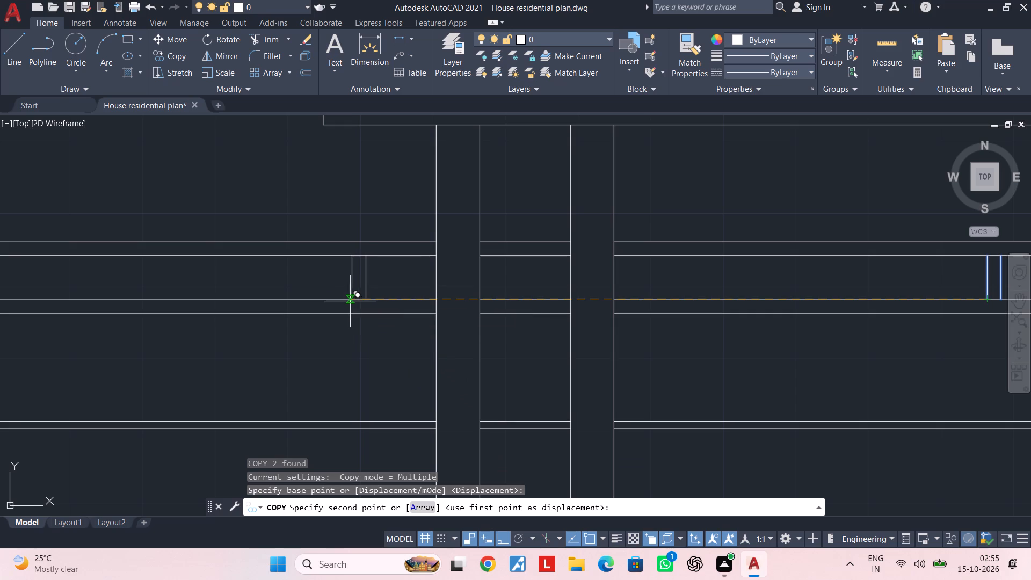
pyautogui.moveTo(292, 296); pyautogui.dragTo(623, 303, button='middle')
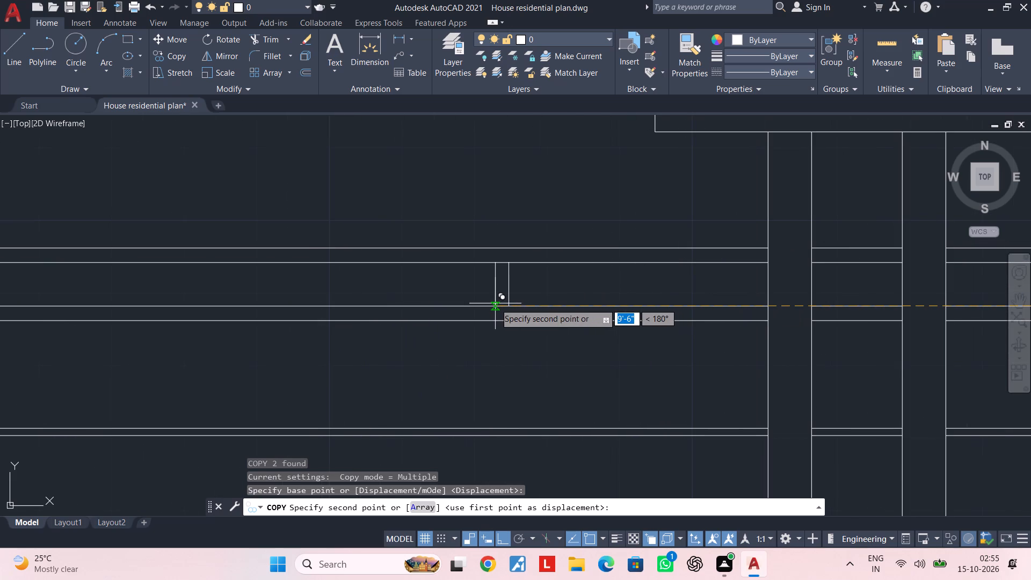
pyautogui.click(495, 303)
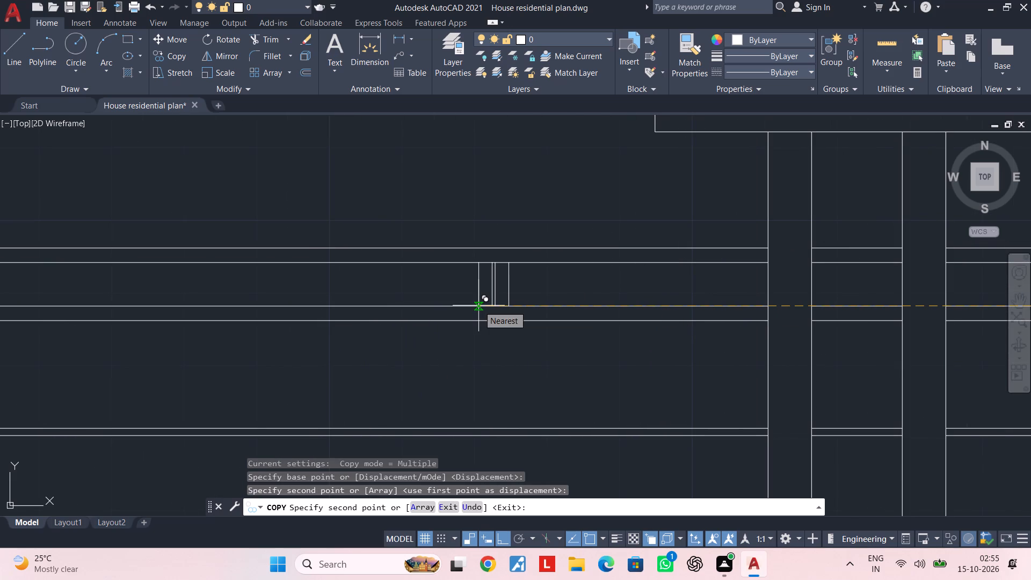
pyautogui.moveTo(362, 303); pyautogui.dragTo(894, 315, button='middle')
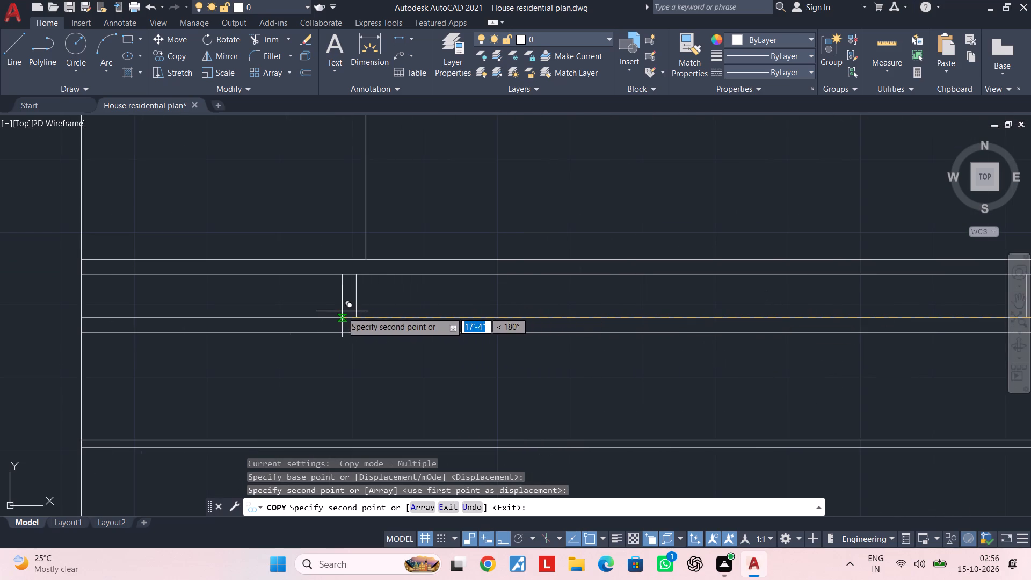
pyautogui.click(342, 311)
pyautogui.scroll(-3, 453, 325)
pyautogui.press('Escape')
pyautogui.press('Escape')
pyautogui.press('Escape')
pyautogui.scroll(-1, 527, 329)
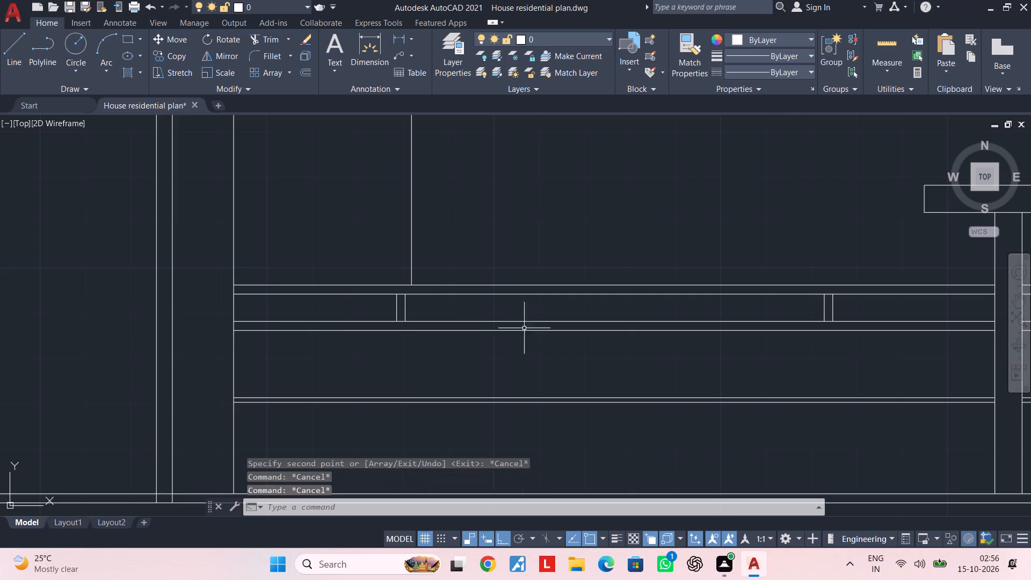
# Save the drawing.
pyautogui.scroll(-1, 532, 330)
pyautogui.moveTo(577, 340); pyautogui.dragTo(399, 343, button='middle')
pyautogui.scroll(-1, 439, 370)
pyautogui.moveTo(342, 372); pyautogui.dragTo(346, 365, button='middle')
pyautogui.scroll(-1, 493, 358)
pyautogui.moveTo(493, 358); pyautogui.dragTo(453, 224, button='middle')
pyautogui.moveTo(460, 279); pyautogui.dragTo(470, 256, button='middle')
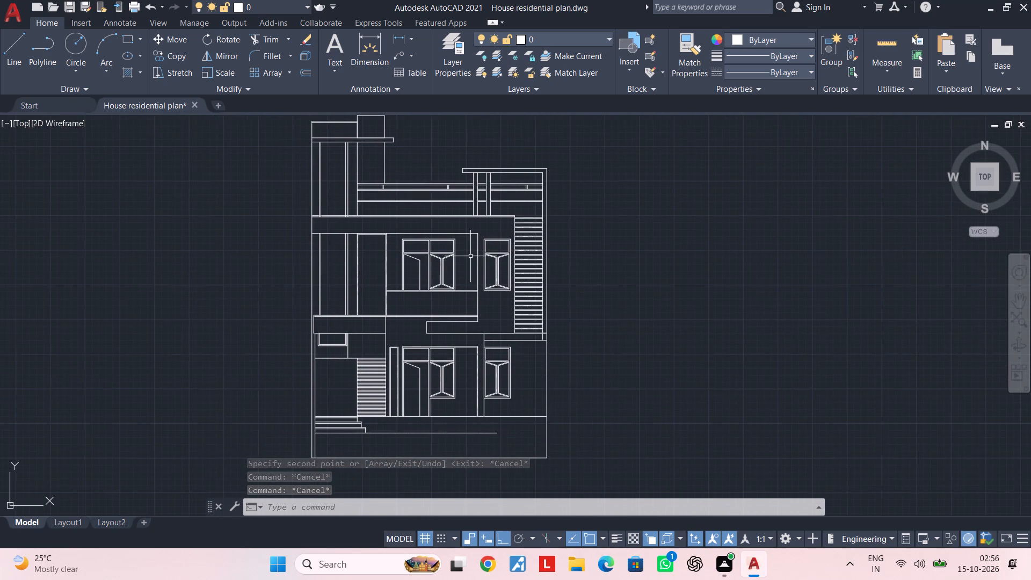
pyautogui.hotkey('ctrl', 's')
pyautogui.hotkey('ctrl', 's')
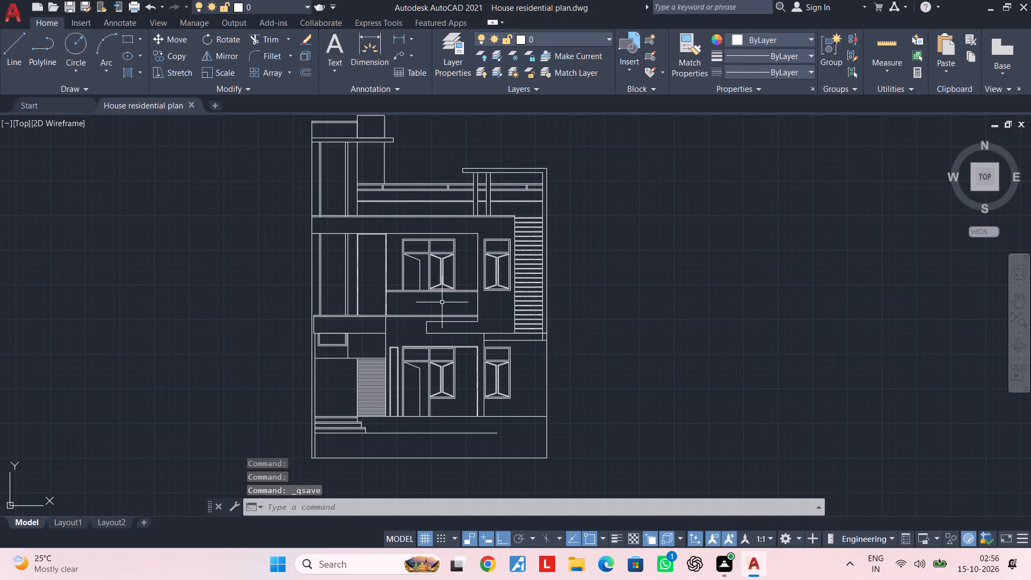
# Change the closely spaced horizontal lines of the ground-floor panel beside the entrance steps to light pink.
pyautogui.press('Escape')
pyautogui.press('Escape')
pyautogui.scroll(2, 404, 336)
pyautogui.moveTo(508, 368); pyautogui.dragTo(474, 315, button='middle')
pyautogui.press('Escape')
pyautogui.press('Escape')
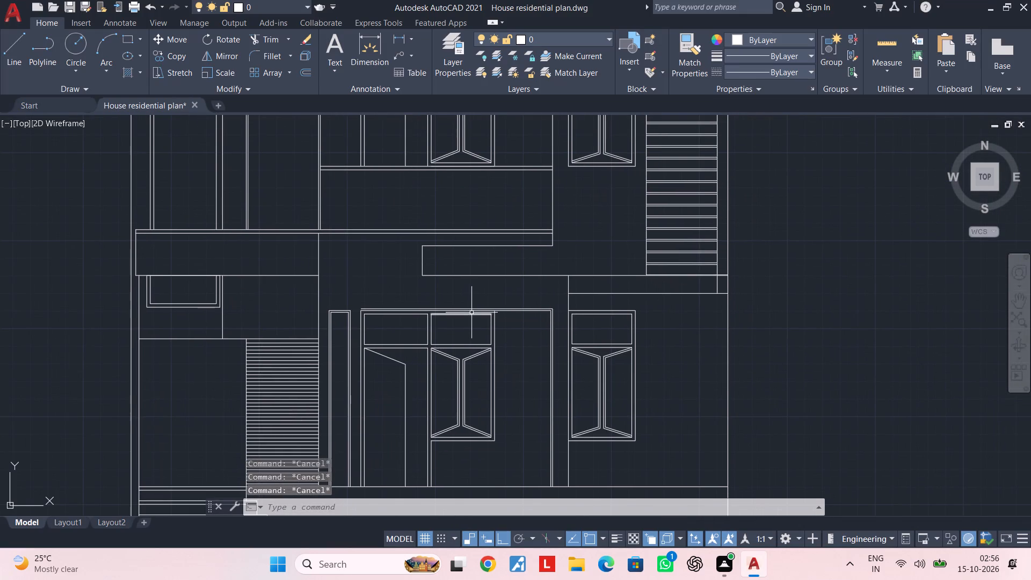
pyautogui.press('Escape')
pyautogui.press('Escape')
pyautogui.moveTo(479, 390); pyautogui.dragTo(480, 243, button='middle')
pyautogui.scroll(-1, 430, 331)
pyautogui.moveTo(435, 332); pyautogui.dragTo(553, 332, button='middle')
pyautogui.press('Escape')
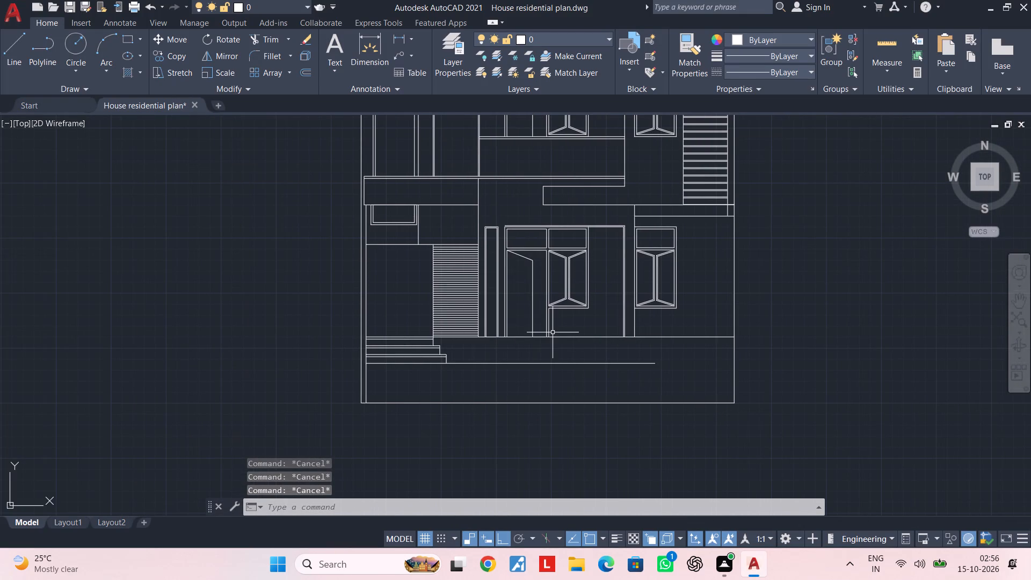
pyautogui.press('Escape')
pyautogui.scroll(6, 467, 331)
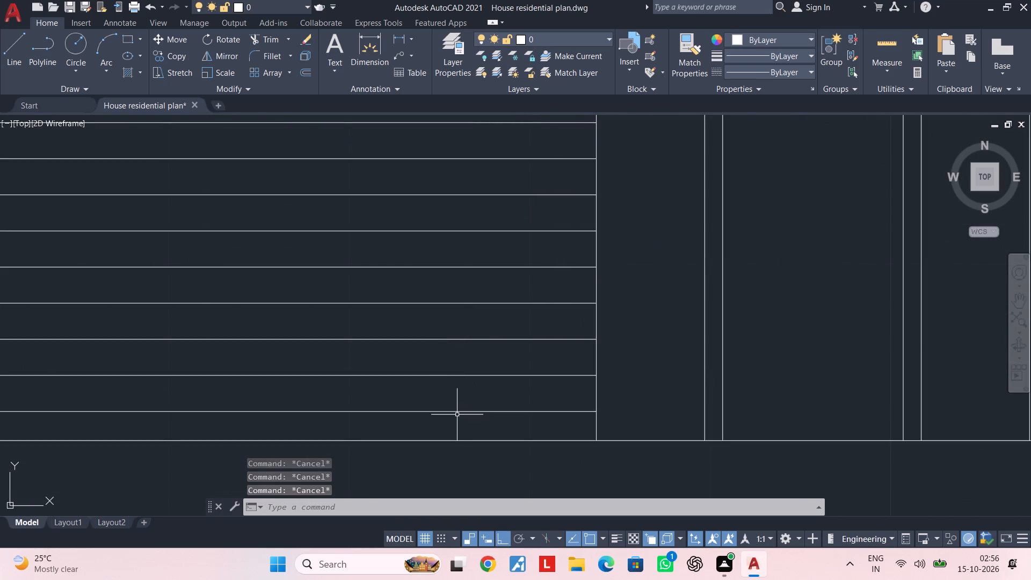
pyautogui.click(457, 418)
pyautogui.scroll(-3, 418, 284)
pyautogui.moveTo(418, 284); pyautogui.dragTo(423, 383, button='middle')
pyautogui.moveTo(427, 186); pyautogui.dragTo(431, 332, button='middle')
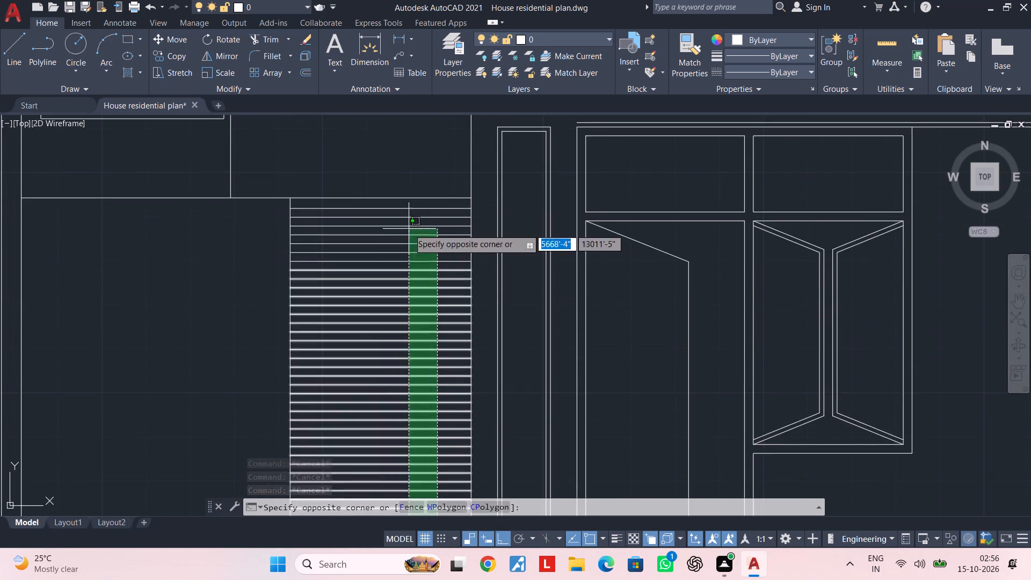
pyautogui.moveTo(409, 226); pyautogui.dragTo(416, 319, button='middle')
pyautogui.scroll(2, 414, 314)
pyautogui.click(413, 272)
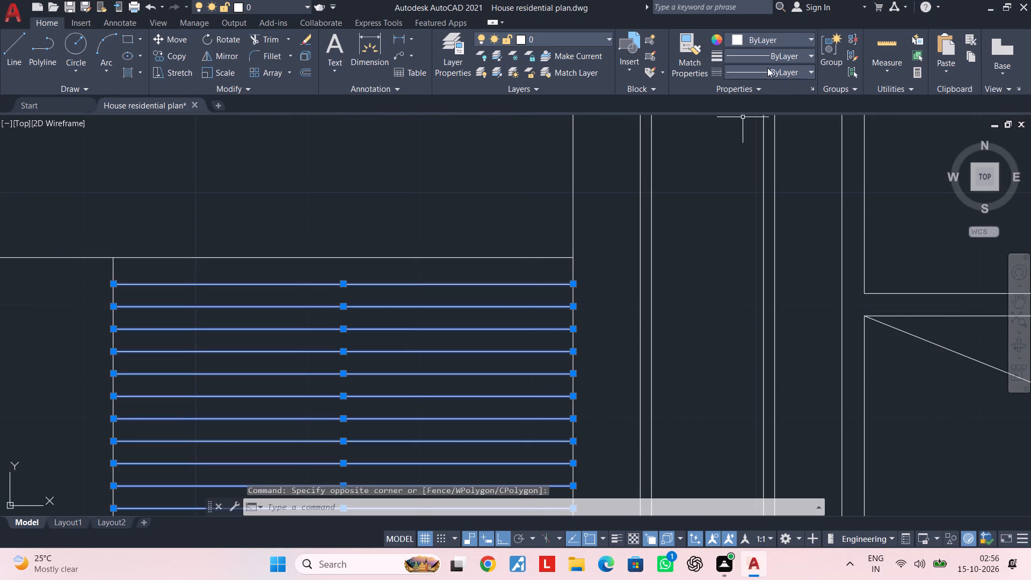
pyautogui.click(767, 42)
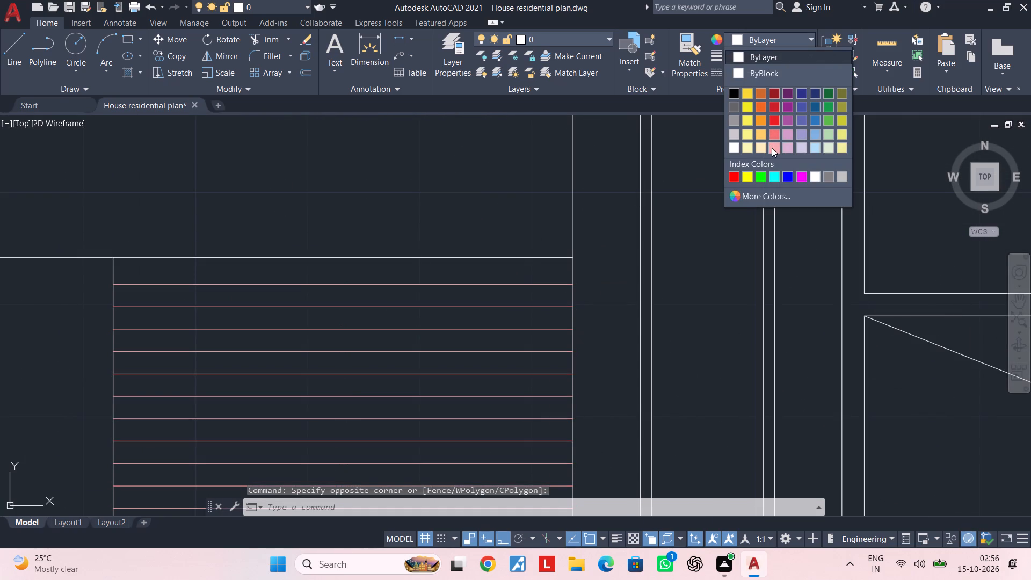
pyautogui.click(772, 148)
pyautogui.press('Escape')
pyautogui.scroll(-3, 693, 267)
pyautogui.moveTo(693, 267); pyautogui.dragTo(680, 209, button='middle')
pyautogui.press('Escape')
# Fill the small ground-floor window pane below the porch band with a solid hatch in light blue 173,221,247.
pyautogui.scroll(-1, 673, 257)
pyautogui.moveTo(673, 257); pyautogui.dragTo(665, 263, button='middle')
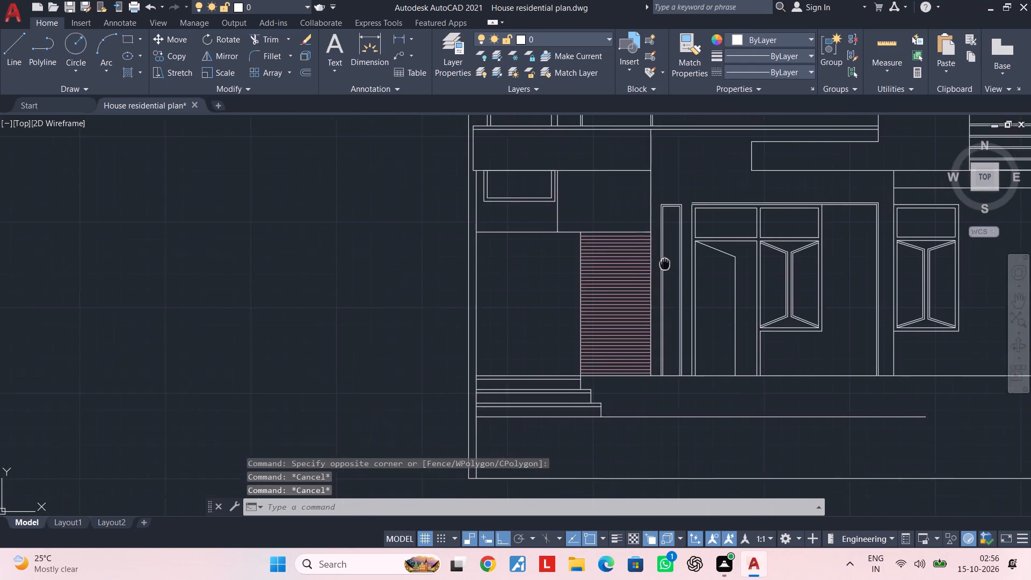
pyautogui.moveTo(665, 263); pyautogui.dragTo(651, 271, button='middle')
pyautogui.moveTo(623, 281); pyautogui.dragTo(635, 263, button='middle')
pyautogui.press('Escape')
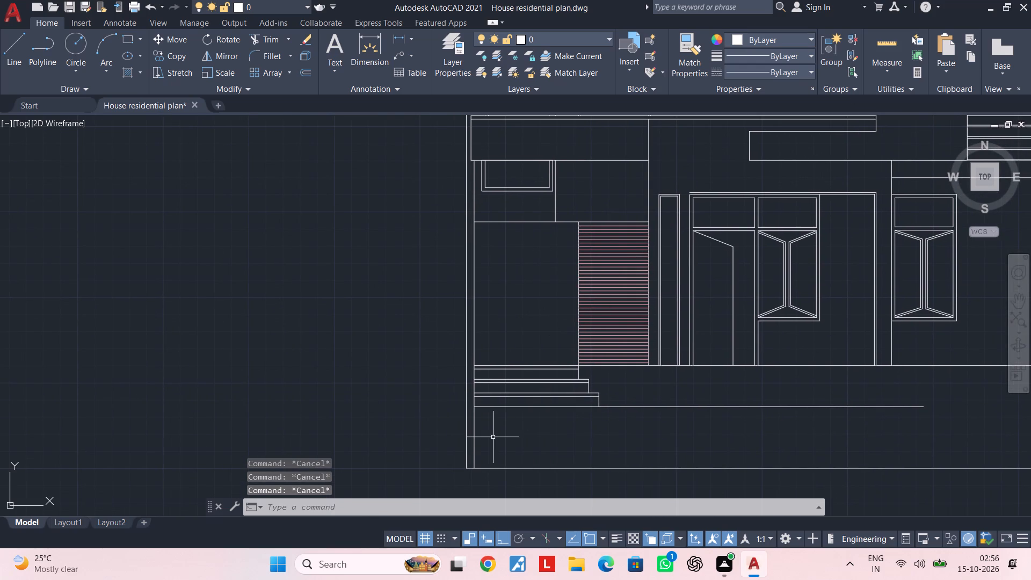
pyautogui.moveTo(519, 266); pyautogui.dragTo(502, 349, button='middle')
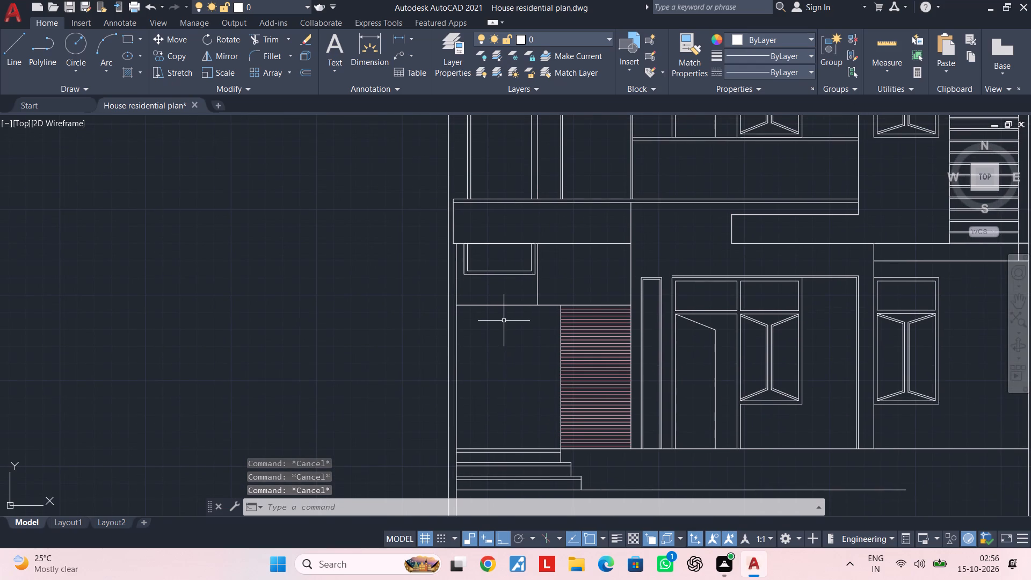
pyautogui.write('h')
pyautogui.press('space')
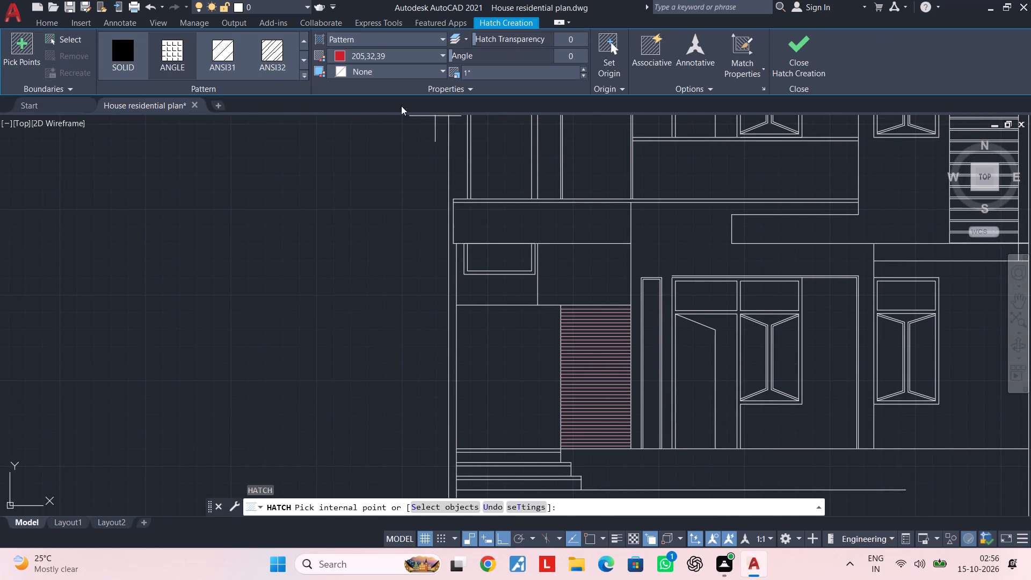
pyautogui.click(340, 56)
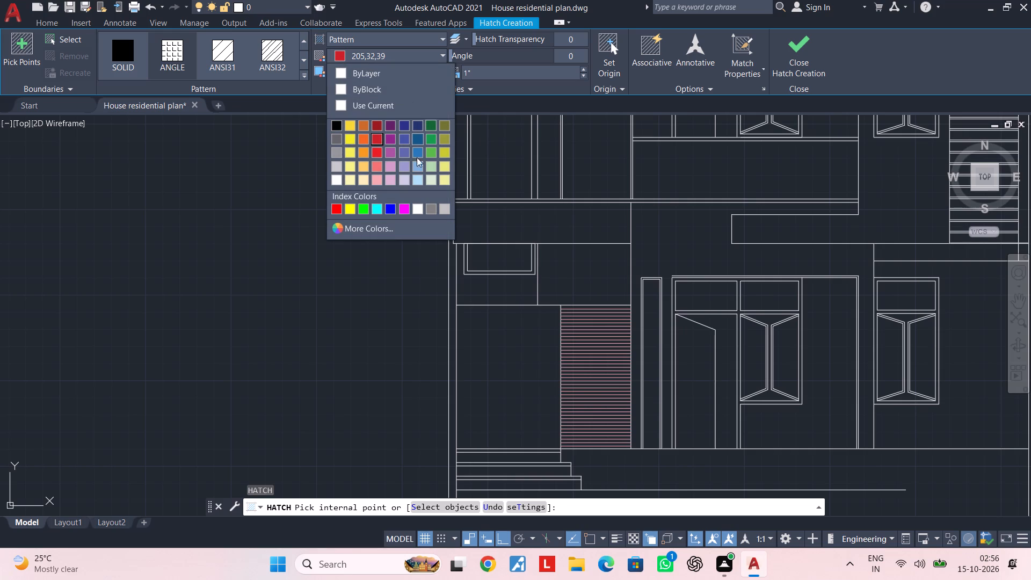
pyautogui.click(416, 161)
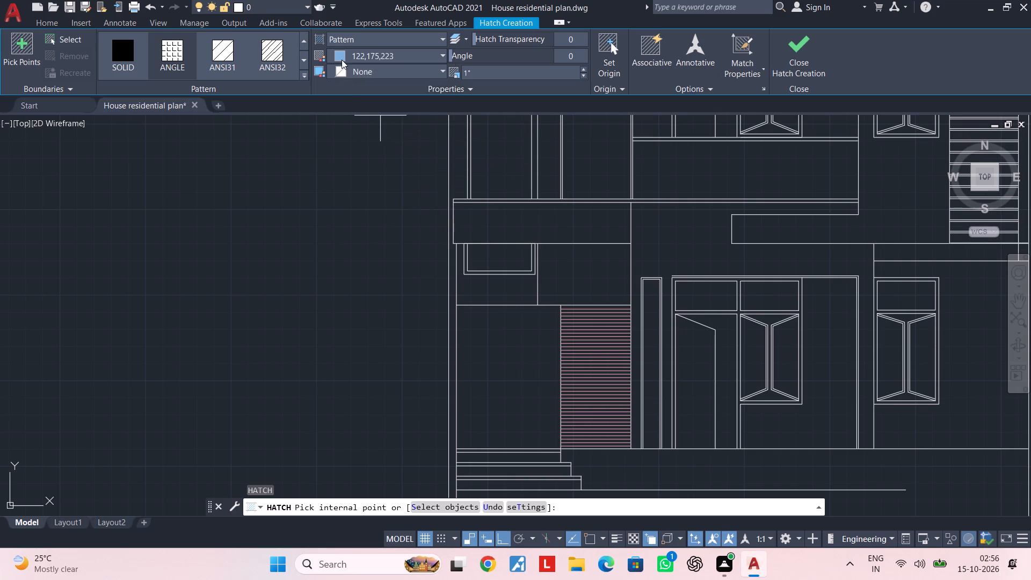
pyautogui.click(342, 60)
pyautogui.click(415, 180)
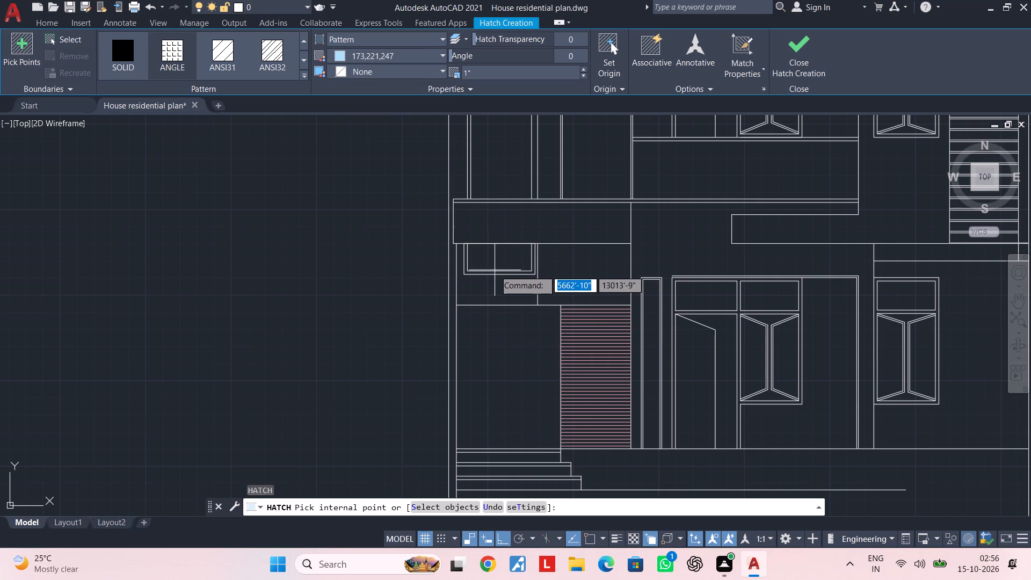
pyautogui.scroll(2, 495, 259)
pyautogui.click(134, 53)
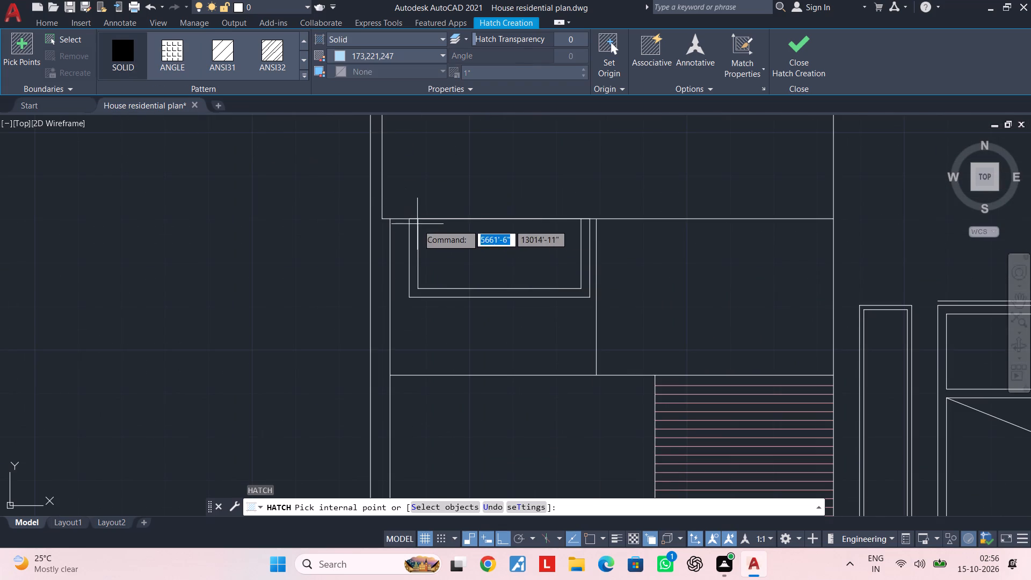
pyautogui.click(456, 257)
pyautogui.scroll(-3, 497, 253)
pyautogui.moveTo(538, 199); pyautogui.dragTo(532, 318, button='middle')
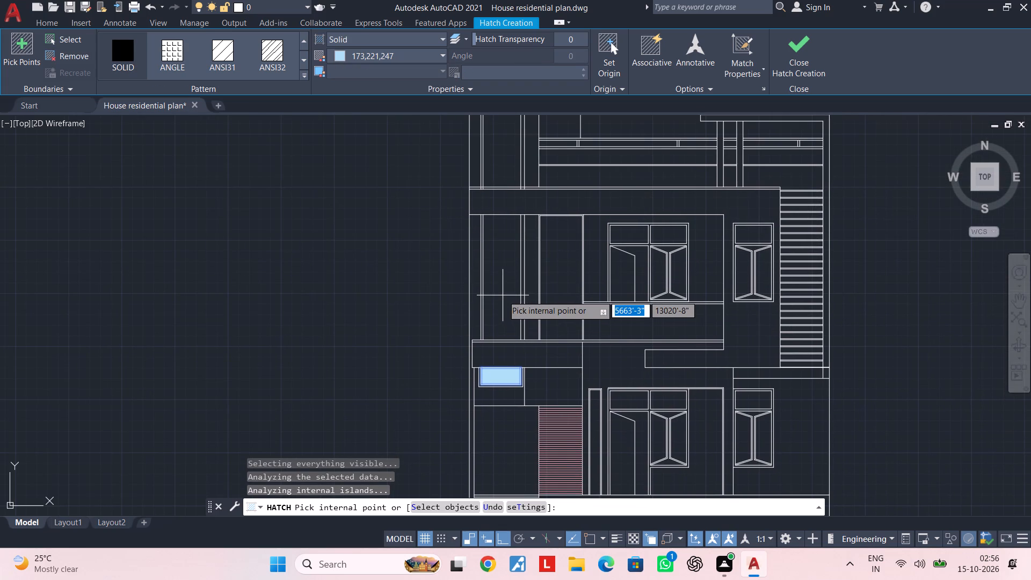
# Change the hatch colour of the small window pane to cyan.
pyautogui.click(340, 53)
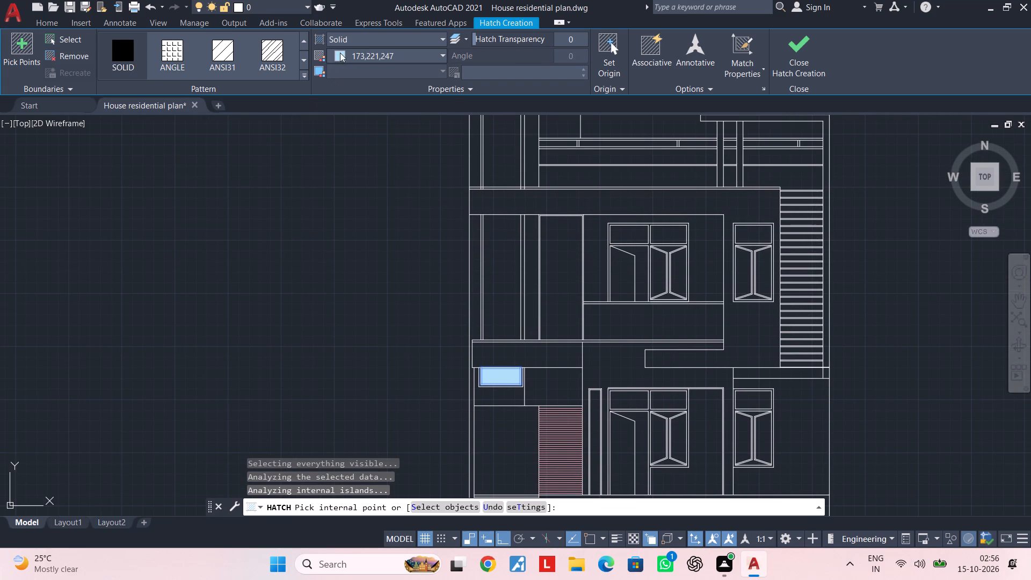
pyautogui.click(417, 166)
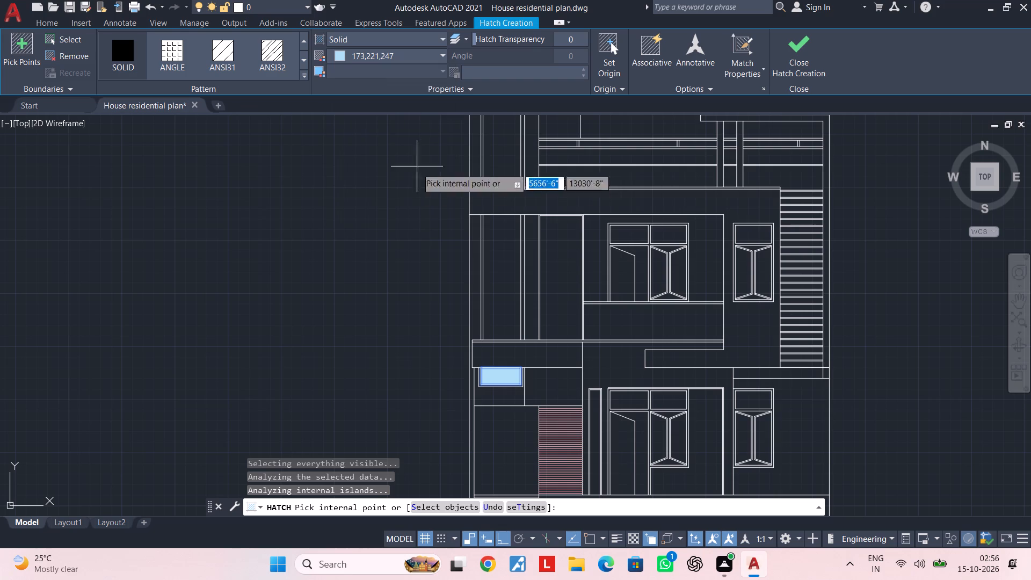
pyautogui.click(495, 377)
pyautogui.scroll(2, 495, 377)
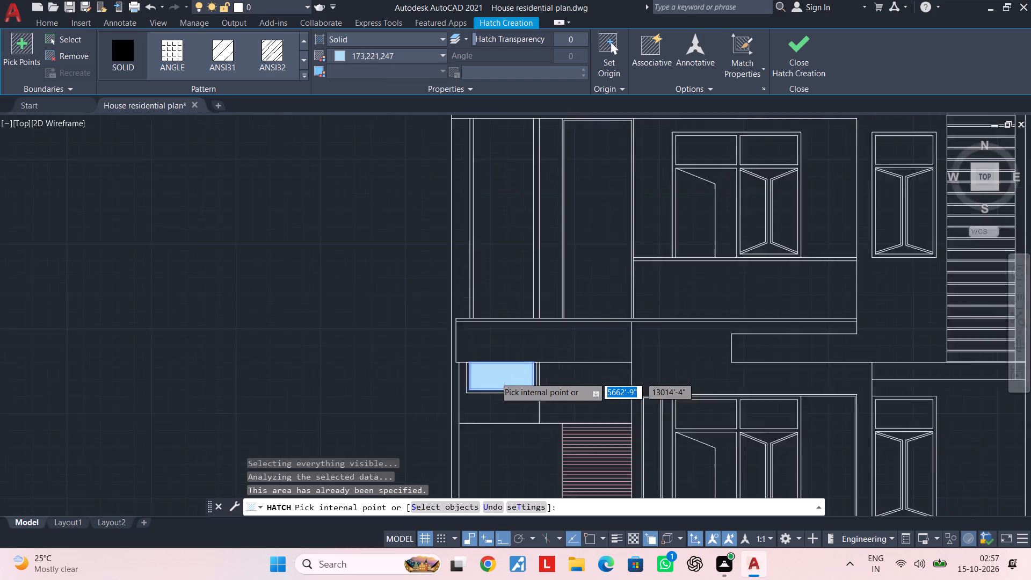
pyautogui.click(338, 56)
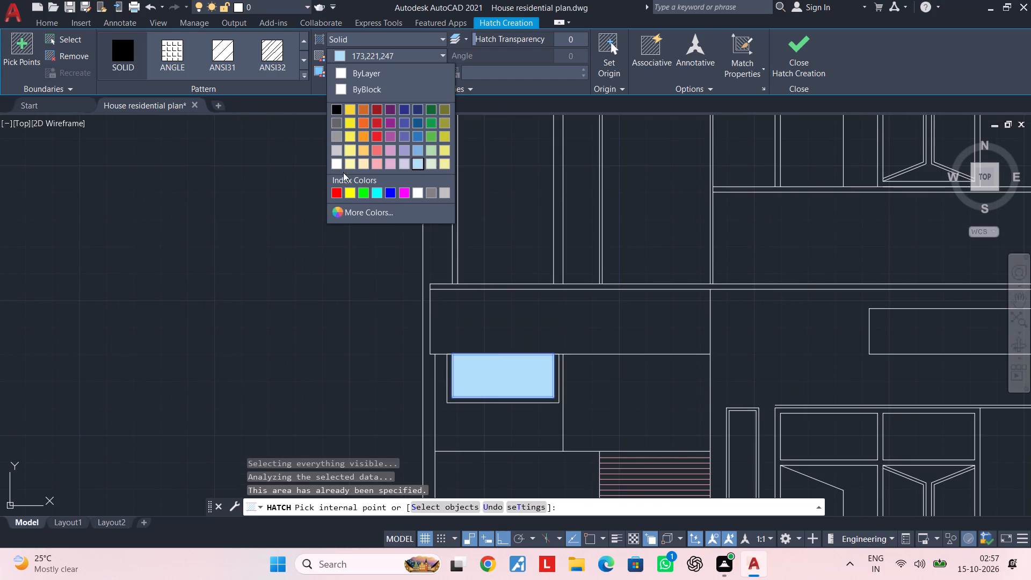
pyautogui.click(375, 197)
pyautogui.click(514, 380)
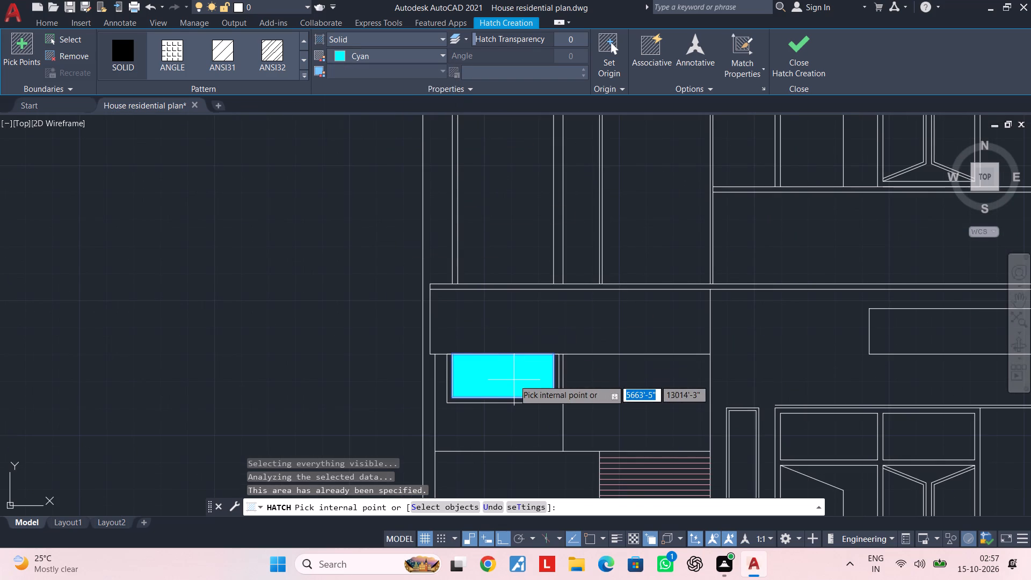
pyautogui.click(337, 50)
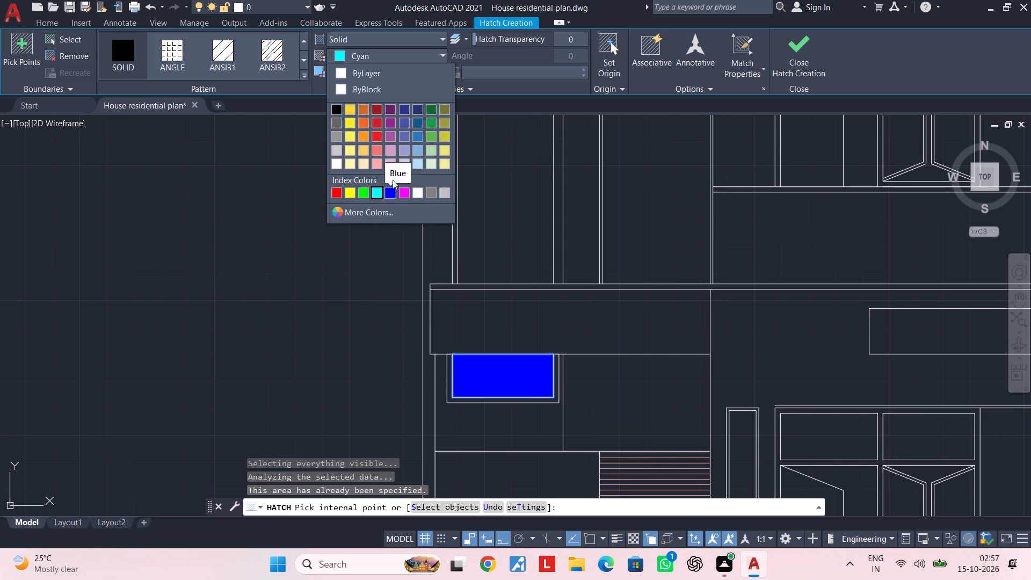
pyautogui.click(374, 191)
# Fill the two tall glazing strips above the small window, on the first floor and above the roof band, with solid cyan.
pyautogui.click(500, 244)
pyautogui.scroll(-2, 499, 237)
pyautogui.moveTo(500, 229); pyautogui.dragTo(505, 389, button='middle')
pyautogui.click(501, 228)
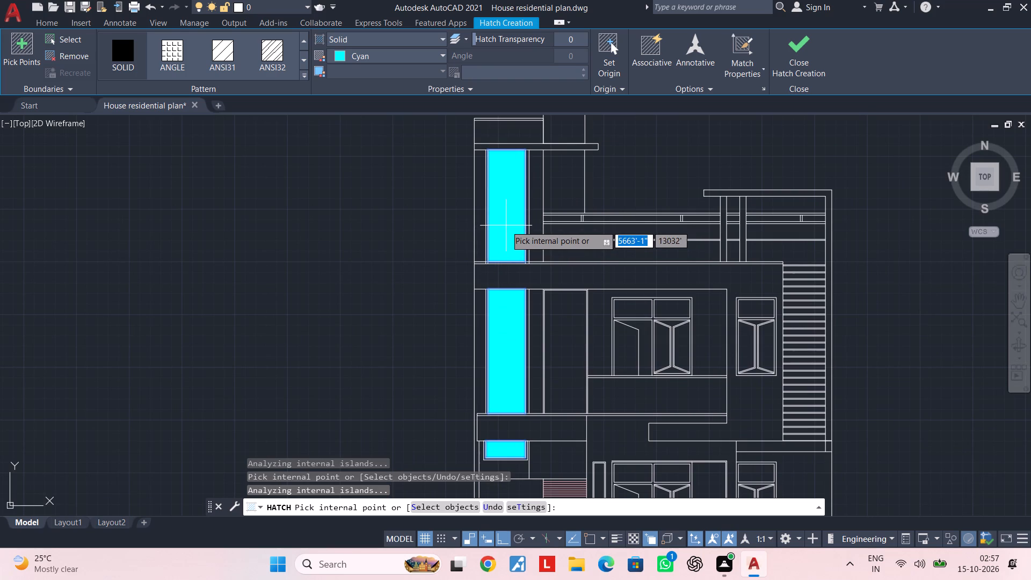
# Fill the first-floor top panes above the door and both windows, plus both shutters of the window beside the stairs, with solid cyan.
pyautogui.scroll(-2, 521, 263)
pyautogui.moveTo(551, 285); pyautogui.dragTo(451, 204, button='middle')
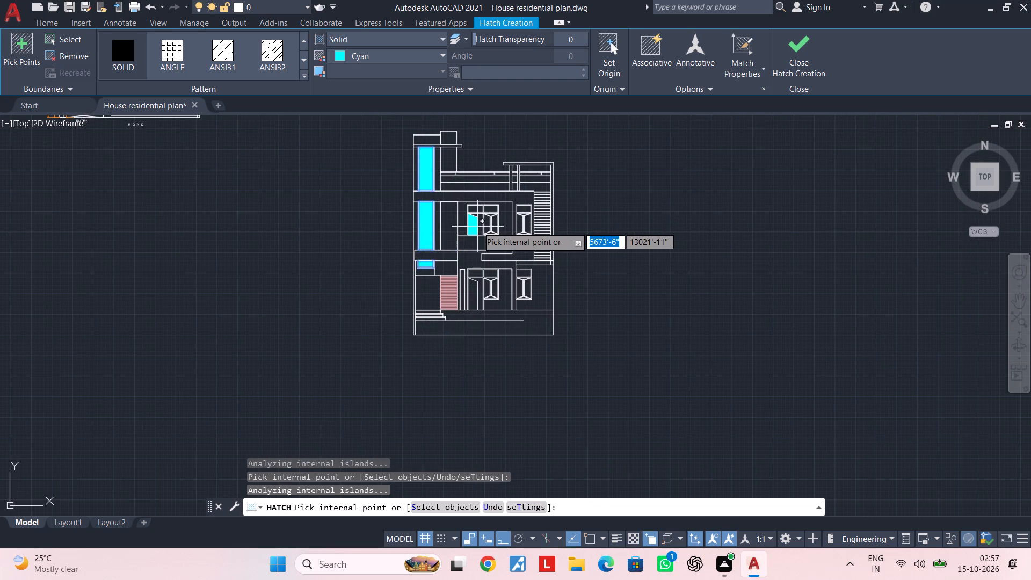
pyautogui.scroll(5, 481, 212)
pyautogui.click(427, 185)
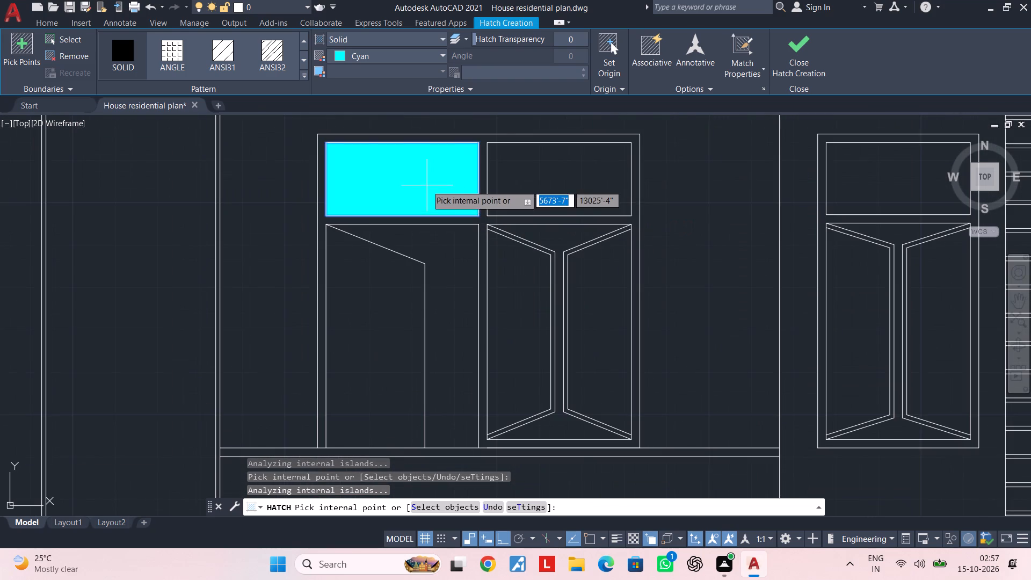
pyautogui.click(562, 188)
pyautogui.scroll(-3, 567, 191)
pyautogui.moveTo(567, 195); pyautogui.dragTo(404, 197, button='middle')
pyautogui.scroll(2, 465, 196)
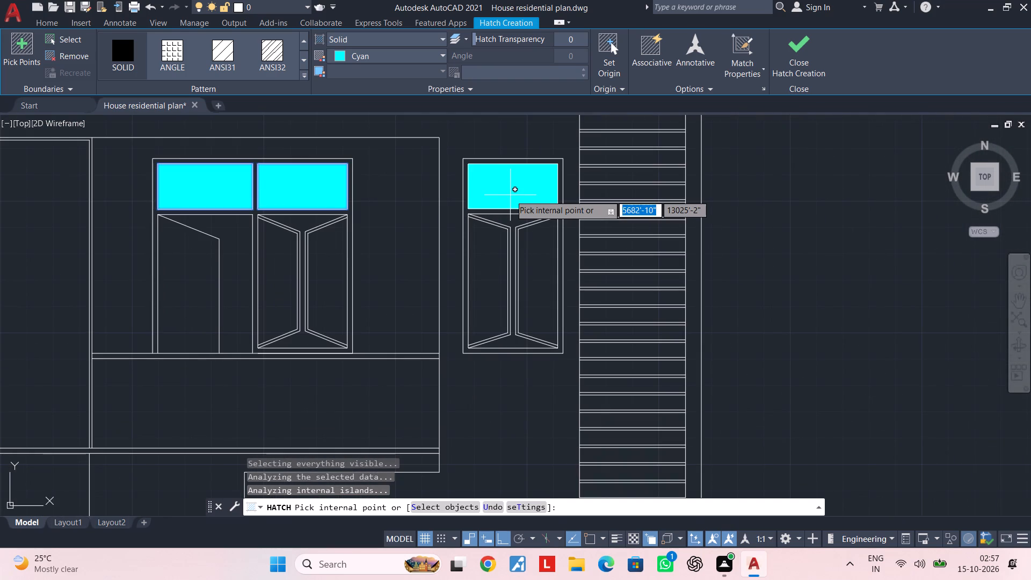
pyautogui.click(510, 195)
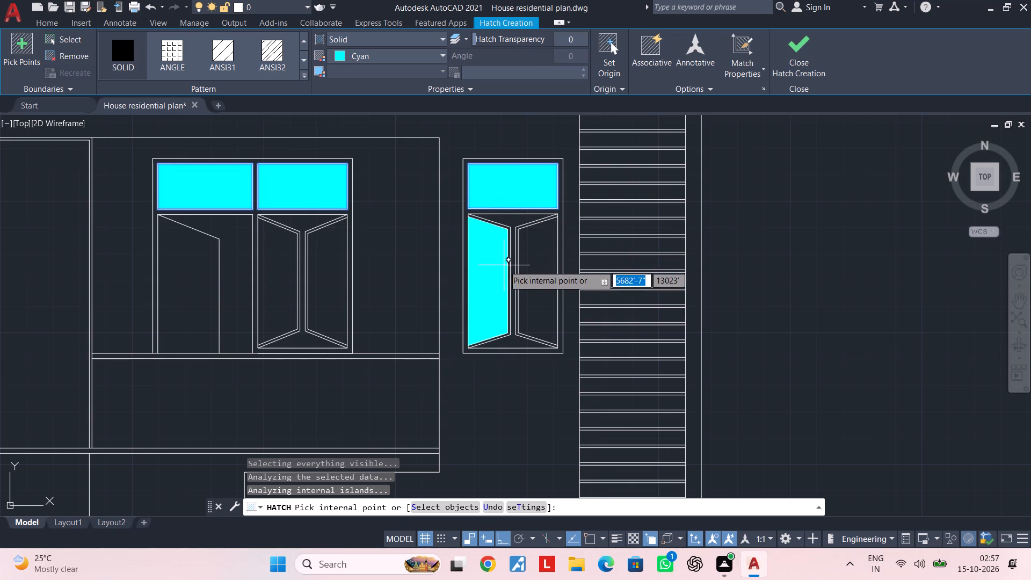
pyautogui.click(498, 267)
pyautogui.click(533, 262)
# Fill both angled shutters of each of the two ground-floor windows with solid cyan.
pyautogui.scroll(-4, 533, 265)
pyautogui.moveTo(533, 266); pyautogui.dragTo(540, 219, button='middle')
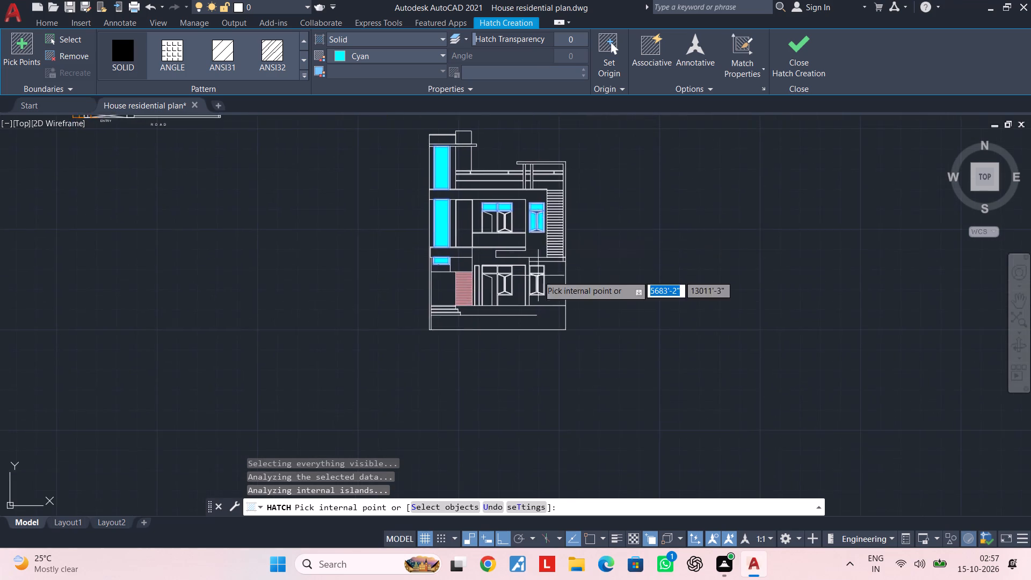
pyautogui.scroll(5, 538, 278)
pyautogui.click(543, 302)
pyautogui.click(470, 306)
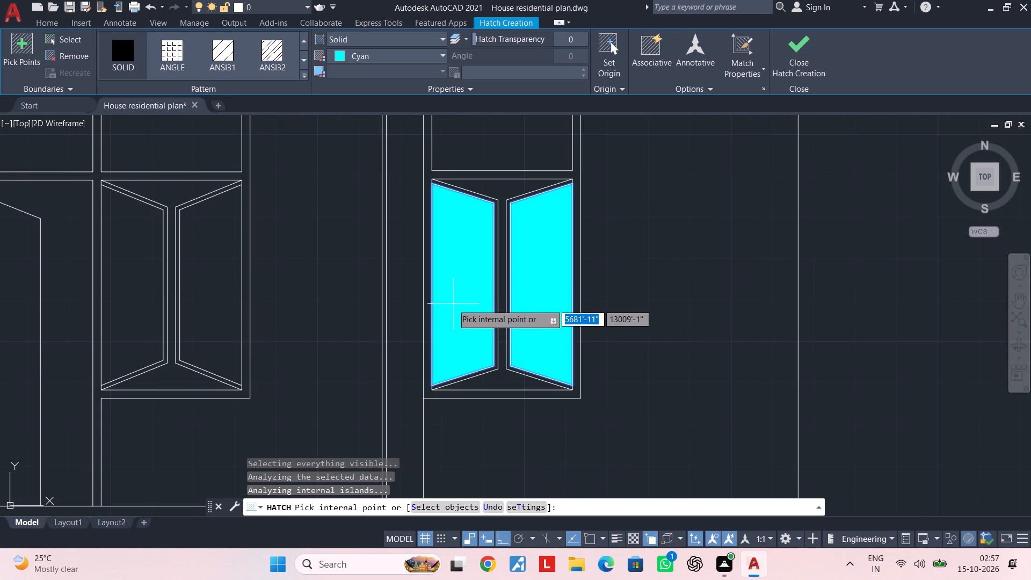
pyautogui.moveTo(453, 304); pyautogui.dragTo(652, 298, button='middle')
pyautogui.click(398, 271)
pyautogui.click(351, 272)
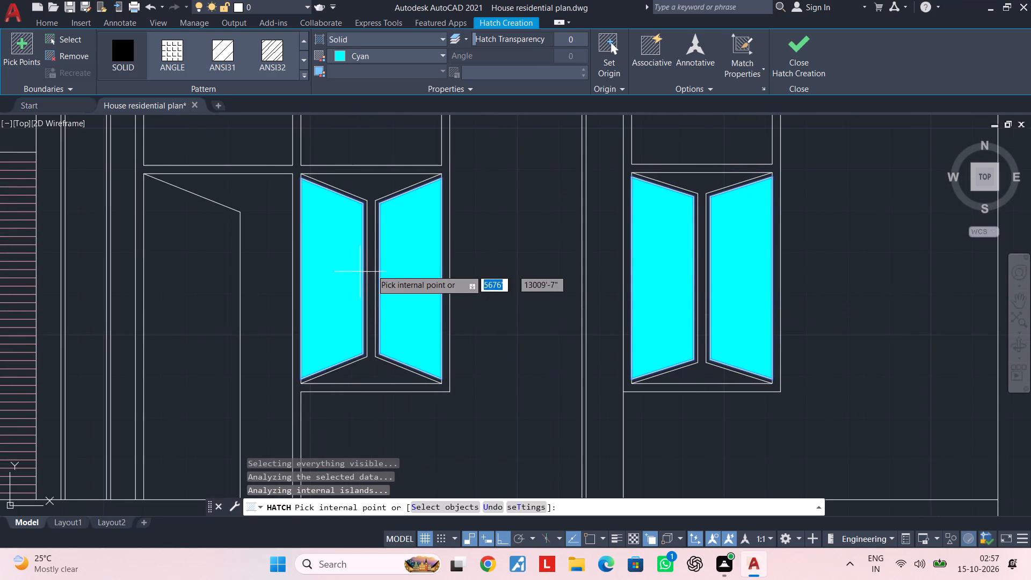
# Fill the three ground-floor top panes above the door and windows with solid cyan and finish the hatch.
pyautogui.scroll(-3, 382, 268)
pyautogui.moveTo(386, 275); pyautogui.dragTo(368, 316, button='middle')
pyautogui.scroll(3, 434, 287)
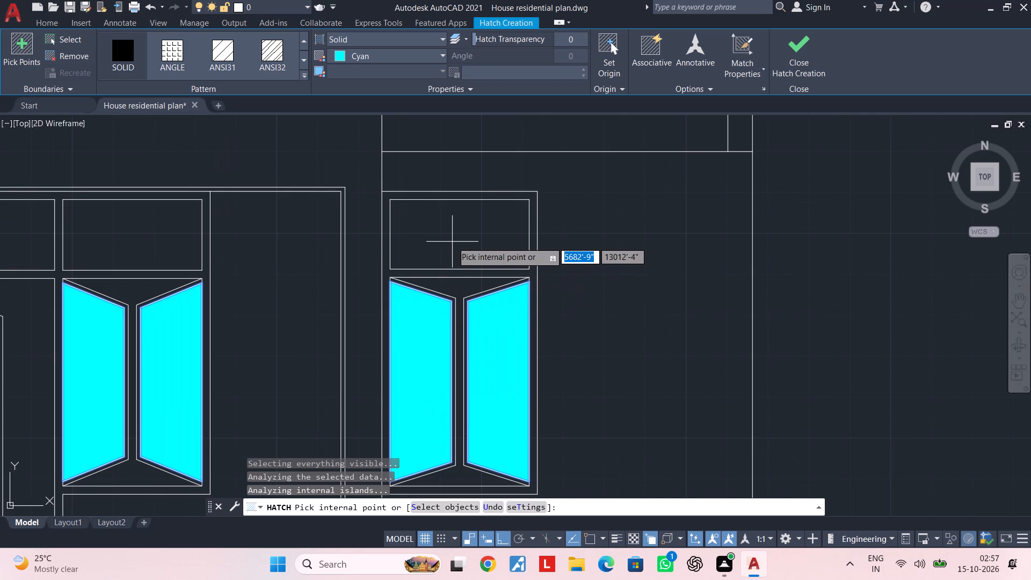
pyautogui.click(452, 242)
pyautogui.scroll(-2, 426, 251)
pyautogui.moveTo(426, 251); pyautogui.dragTo(594, 252, button='middle')
pyautogui.scroll(2, 478, 246)
pyautogui.click(478, 246)
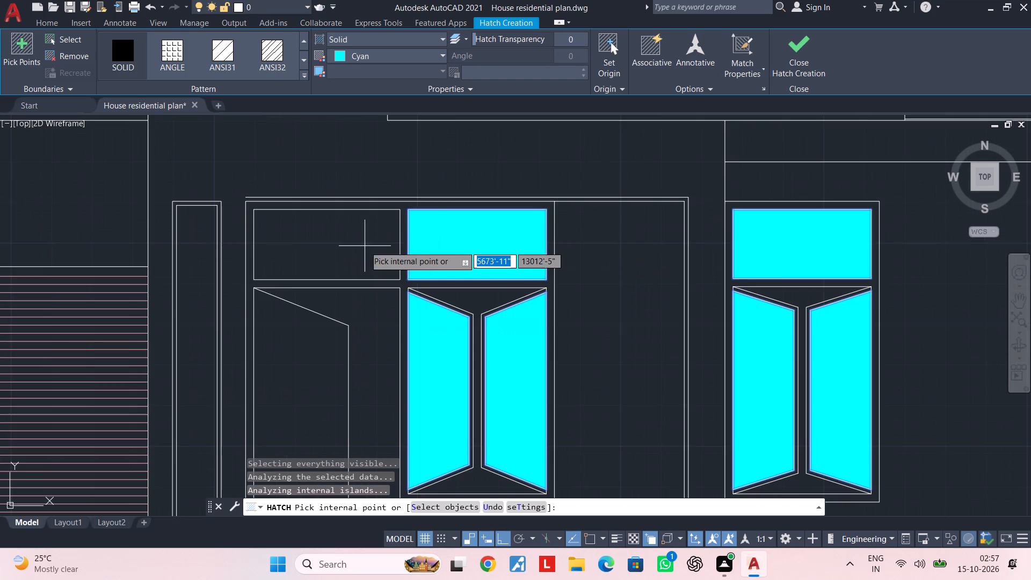
pyautogui.click(365, 246)
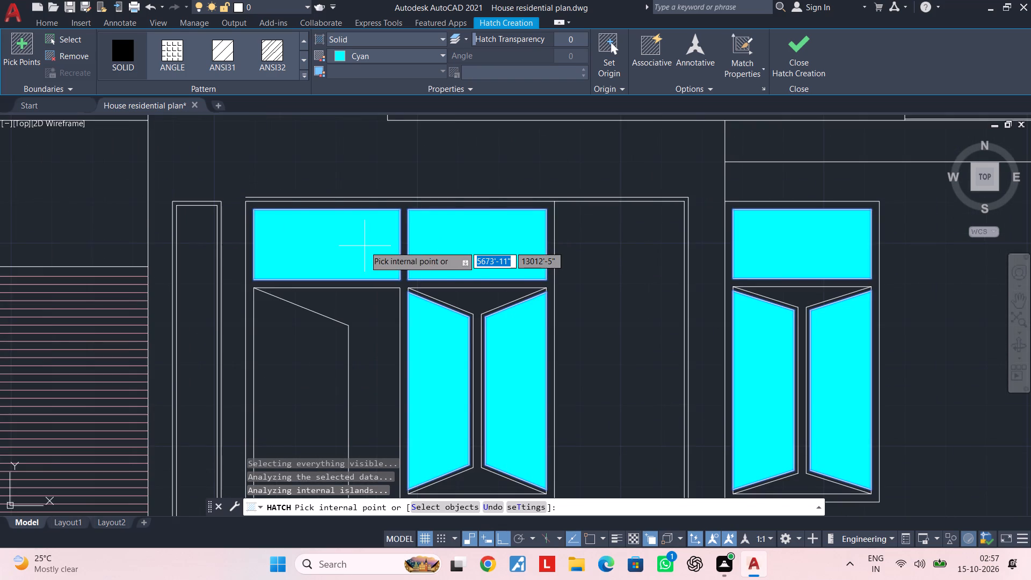
pyautogui.scroll(-3, 365, 246)
pyautogui.moveTo(380, 247); pyautogui.dragTo(622, 299, button='middle')
pyautogui.press('Escape')
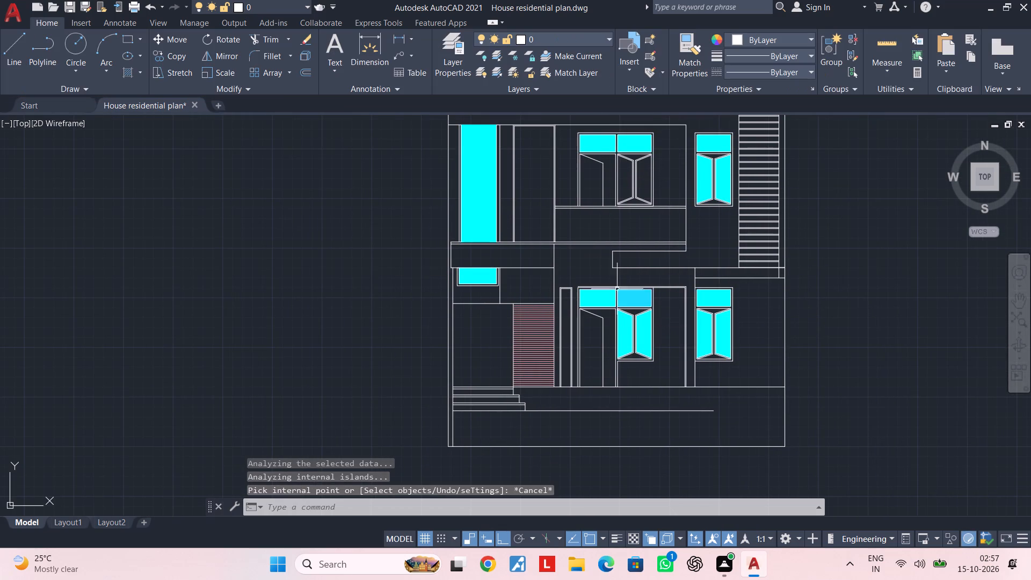
# Fill the frame around the ground-floor door and its adjoining window with a solid red hatch.
pyautogui.moveTo(604, 252); pyautogui.dragTo(553, 309, button='middle')
pyautogui.press('h')
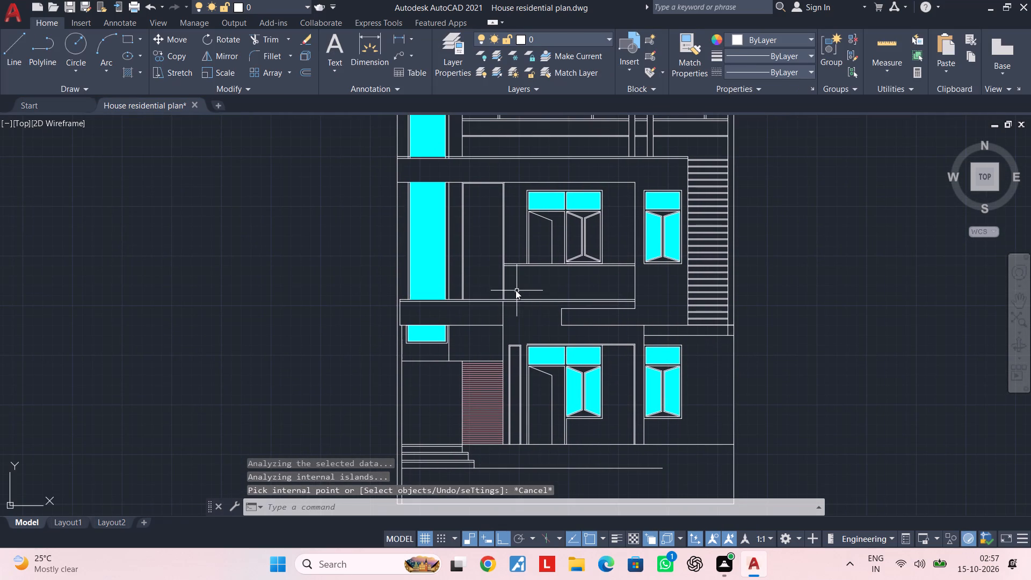
pyautogui.press('space')
pyautogui.click(336, 50)
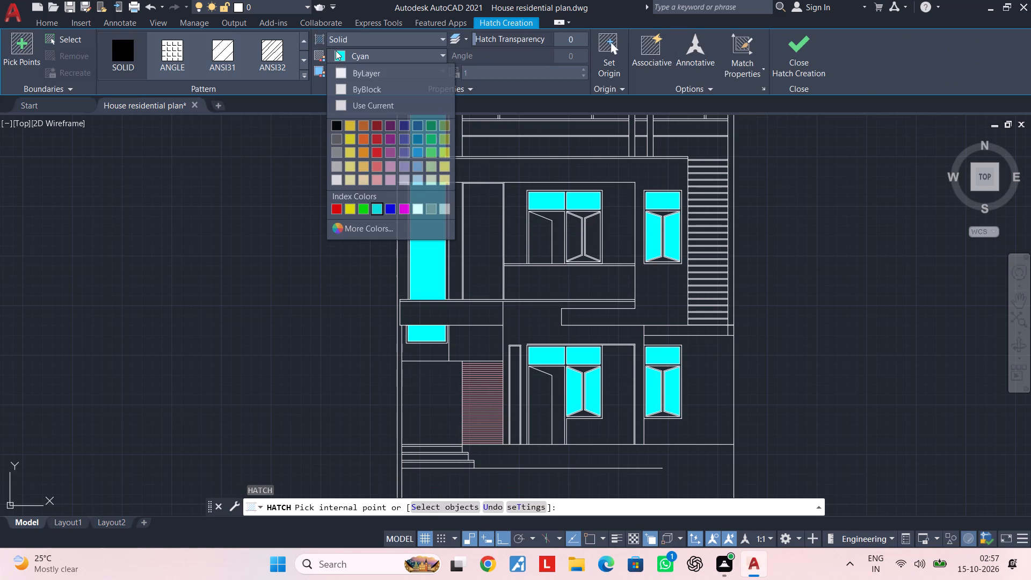
pyautogui.click(336, 208)
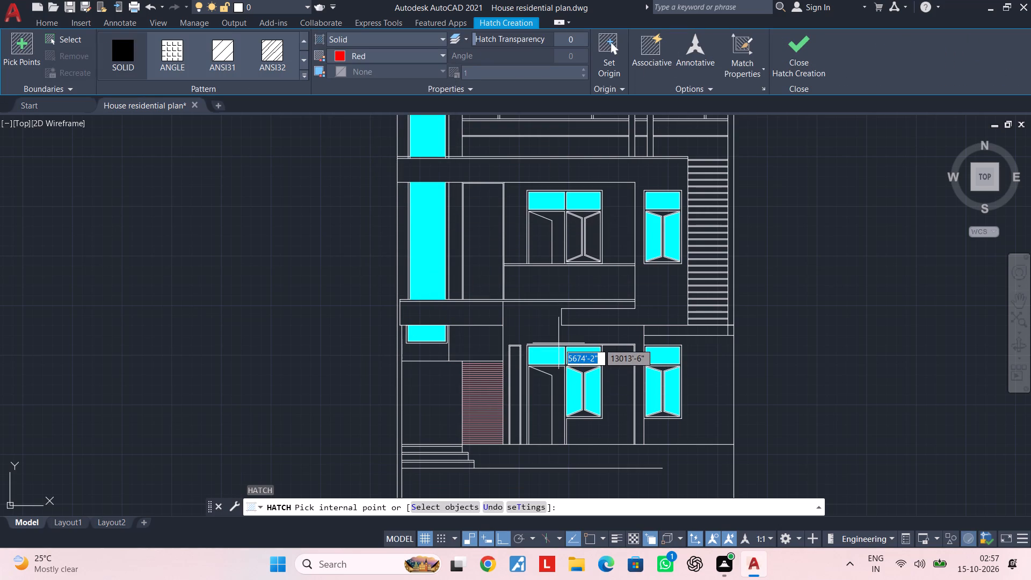
pyautogui.scroll(6, 517, 341)
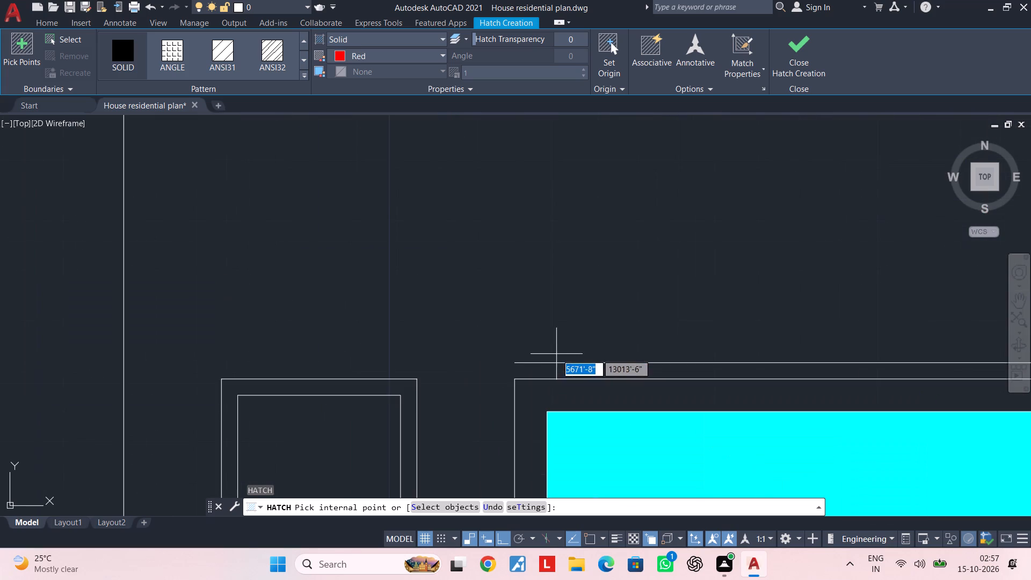
pyautogui.scroll(-2, 567, 367)
pyautogui.moveTo(580, 364); pyautogui.dragTo(299, 291, button='middle')
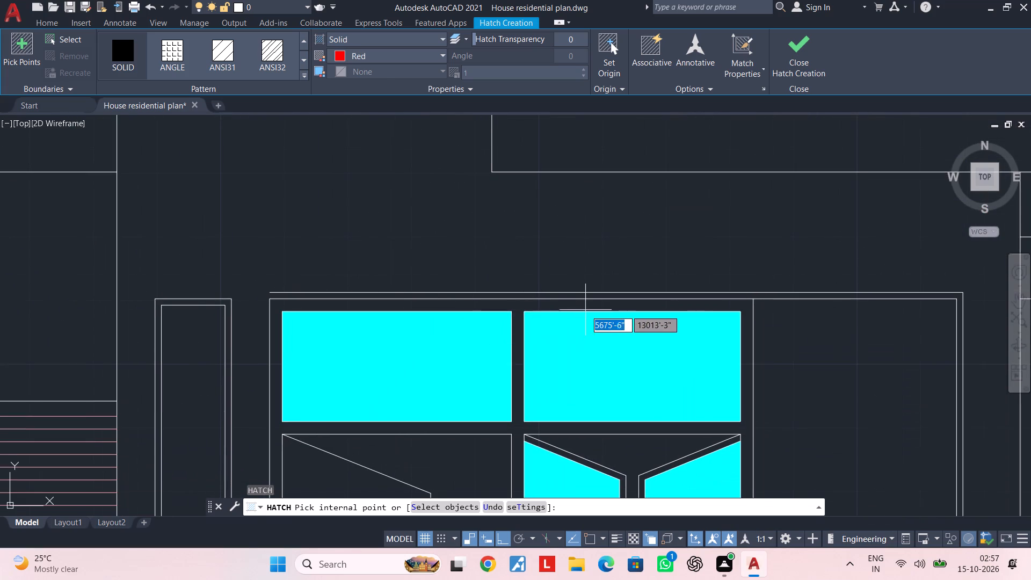
pyautogui.scroll(2, 522, 303)
pyautogui.scroll(-2, 505, 314)
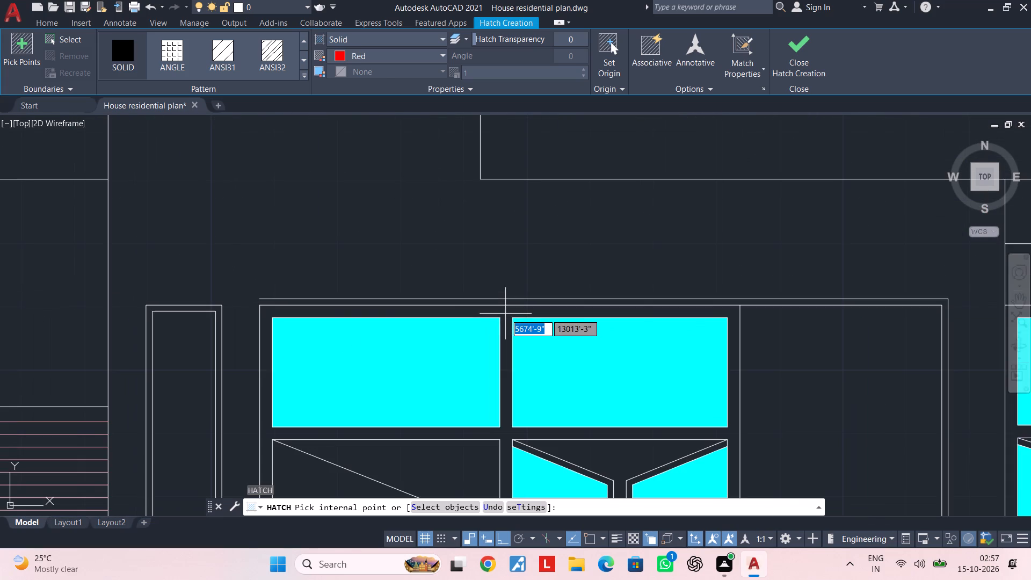
pyautogui.click(505, 314)
pyautogui.scroll(-1, 505, 314)
pyautogui.click(505, 314)
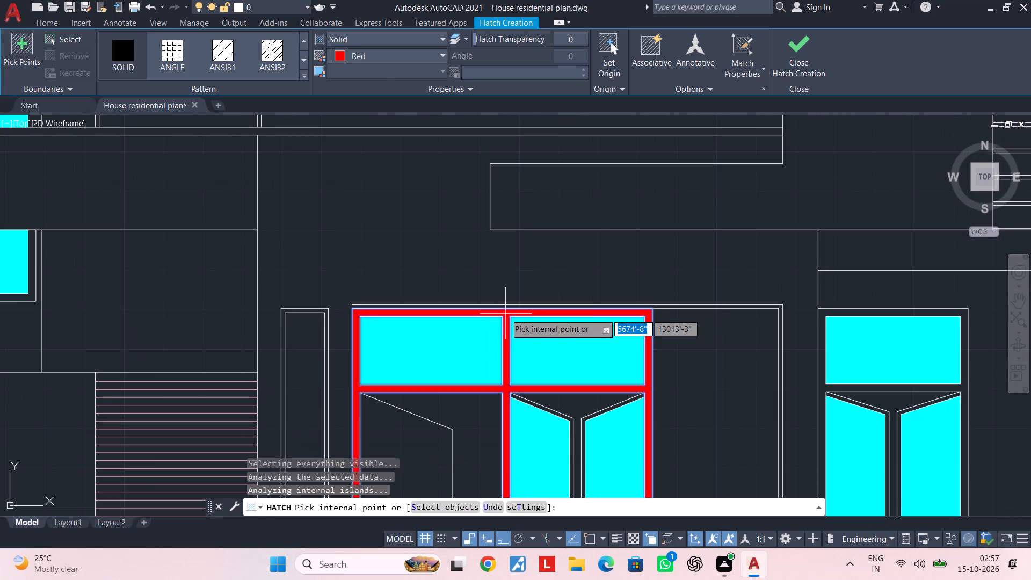
pyautogui.scroll(-2, 505, 314)
pyautogui.moveTo(505, 314); pyautogui.dragTo(507, 267, button='middle')
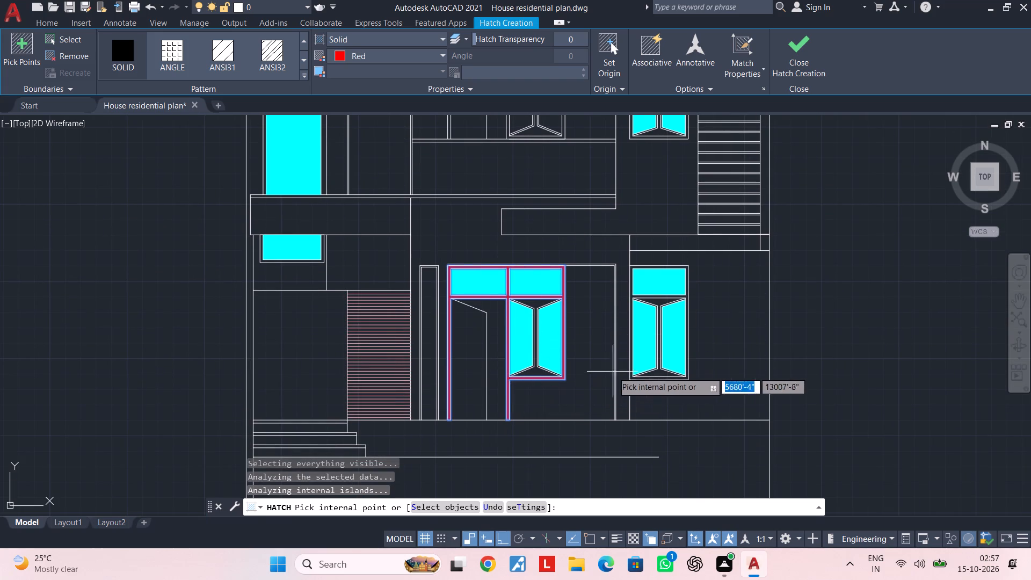
# Fill the frames of the ground-floor and first-floor windows on the stair side with solid red.
pyautogui.scroll(3, 643, 373)
pyautogui.click(643, 393)
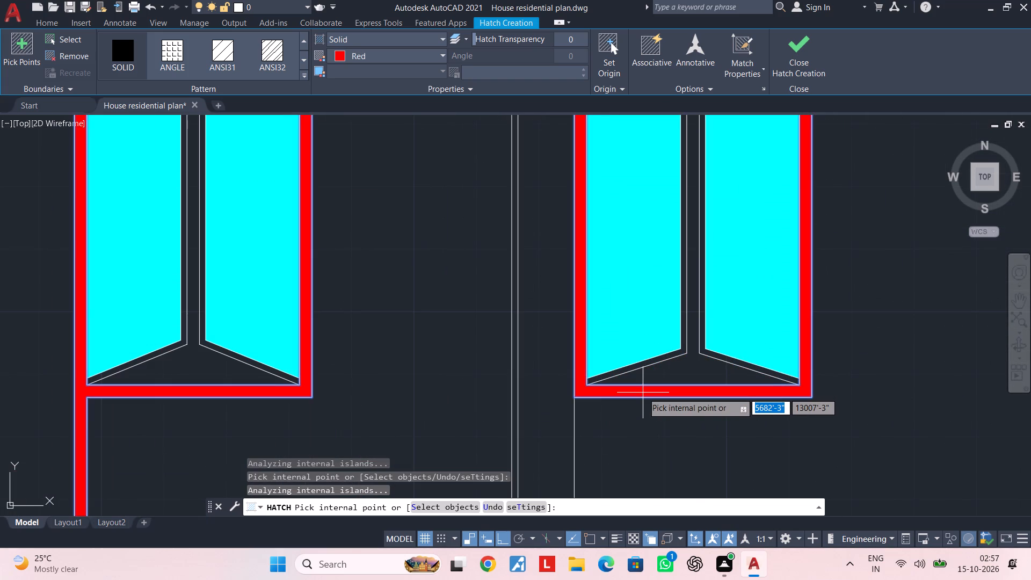
pyautogui.scroll(2, 650, 357)
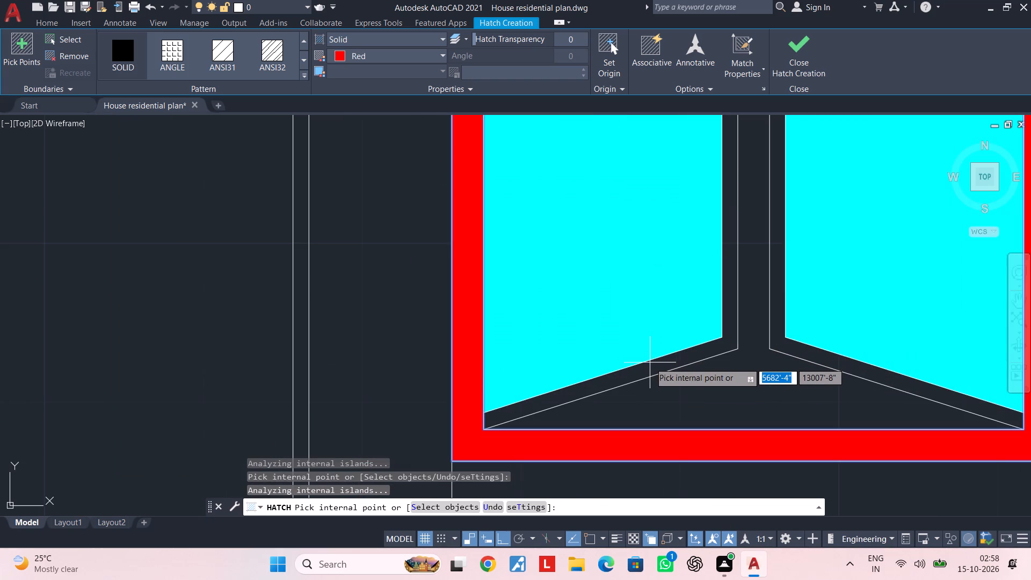
pyautogui.scroll(-5, 650, 363)
pyautogui.moveTo(649, 330); pyautogui.dragTo(645, 379, button='middle')
pyautogui.moveTo(626, 302); pyautogui.dragTo(612, 416, button='middle')
pyautogui.scroll(2, 635, 285)
pyautogui.click(636, 277)
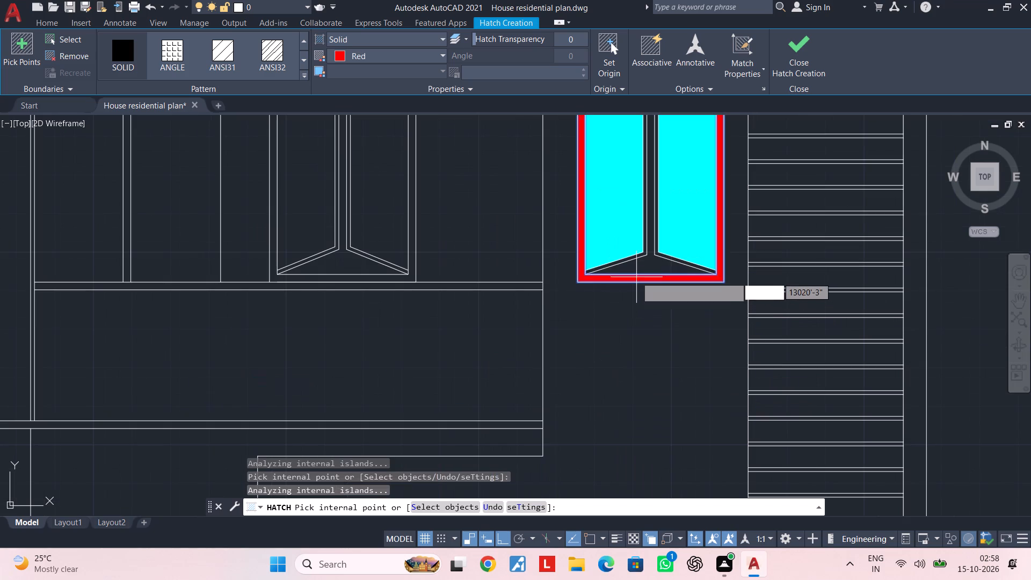
# Fill the frame around the first-floor door and its adjoining window with solid red and finish the hatch.
pyautogui.scroll(-2, 593, 288)
pyautogui.moveTo(595, 291); pyautogui.dragTo(705, 356, button='middle')
pyautogui.scroll(3, 607, 337)
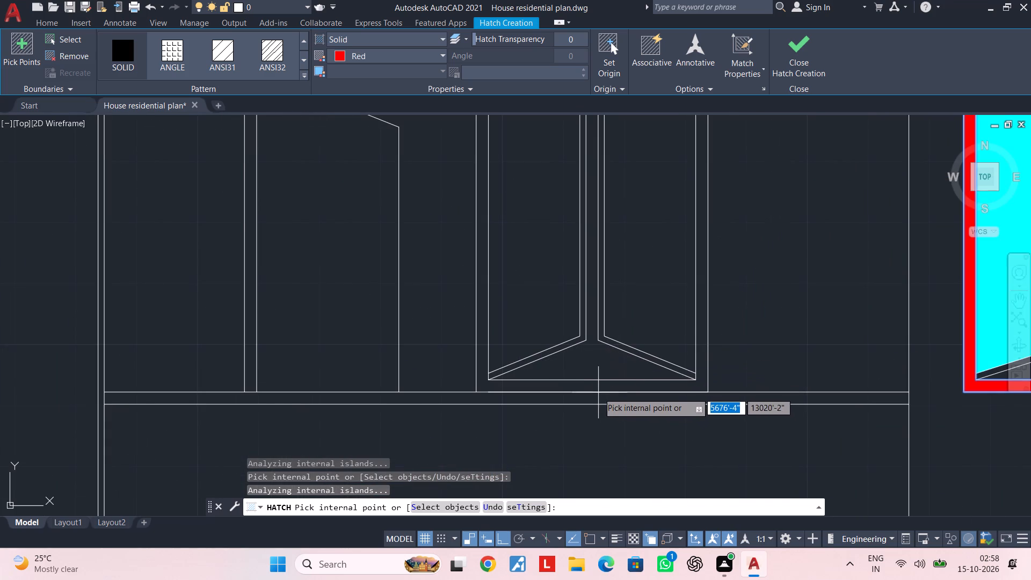
pyautogui.scroll(2, 519, 390)
pyautogui.click(497, 387)
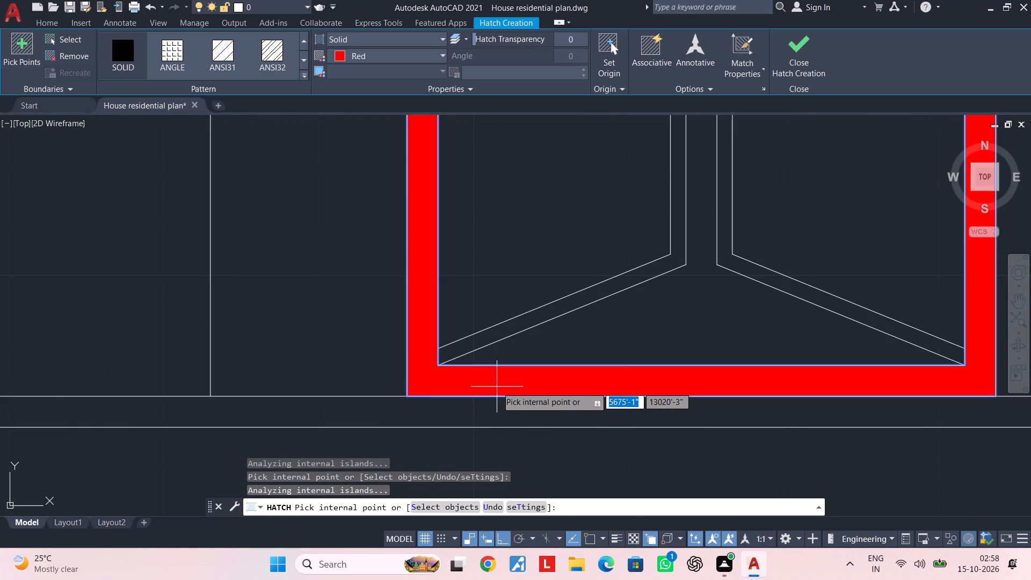
pyautogui.scroll(-5, 497, 387)
pyautogui.scroll(3, 491, 338)
pyautogui.scroll(-3, 492, 338)
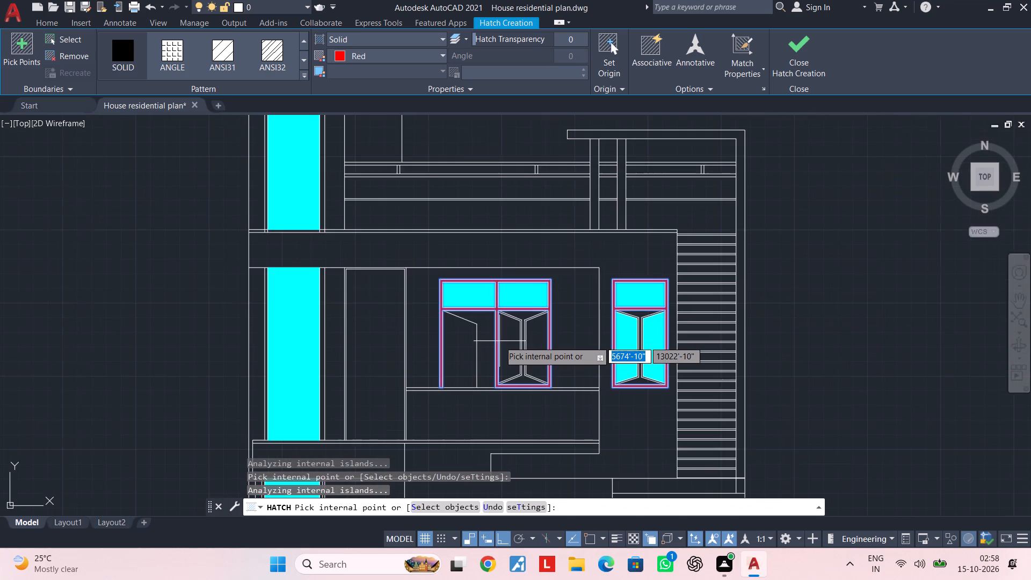
pyautogui.moveTo(500, 341); pyautogui.dragTo(514, 249, button='middle')
pyautogui.press('Escape')
# Delete the extra line along the bottom edge of the first-floor window frame adjoining the door.
pyautogui.scroll(1, 535, 296)
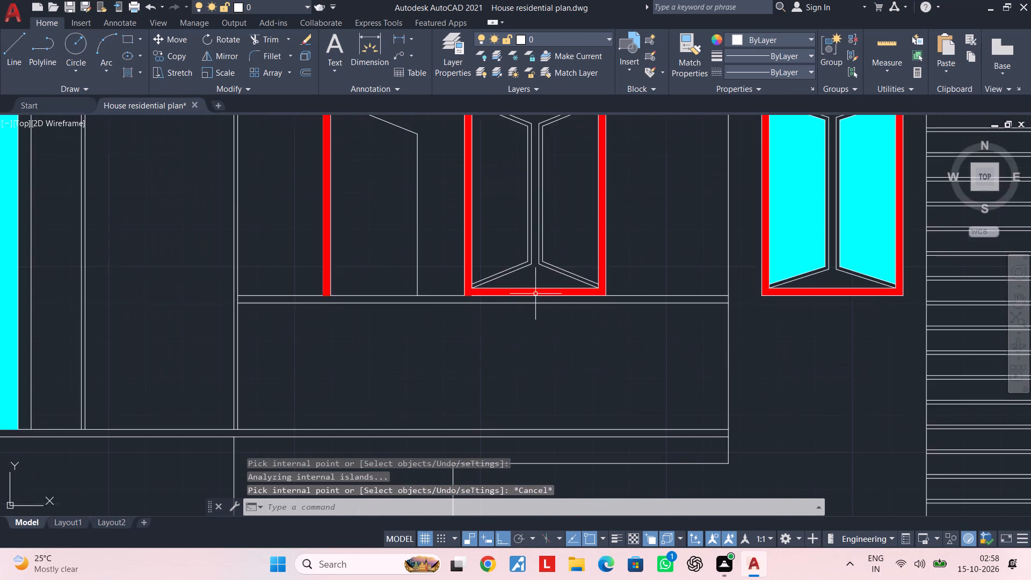
pyautogui.scroll(4, 535, 294)
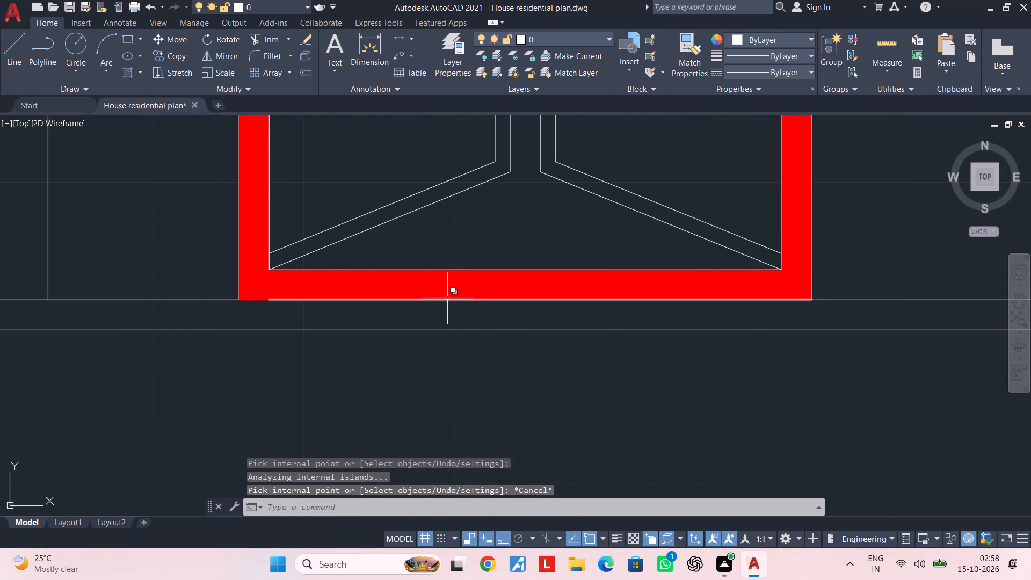
pyautogui.click(447, 298)
pyautogui.click(502, 350)
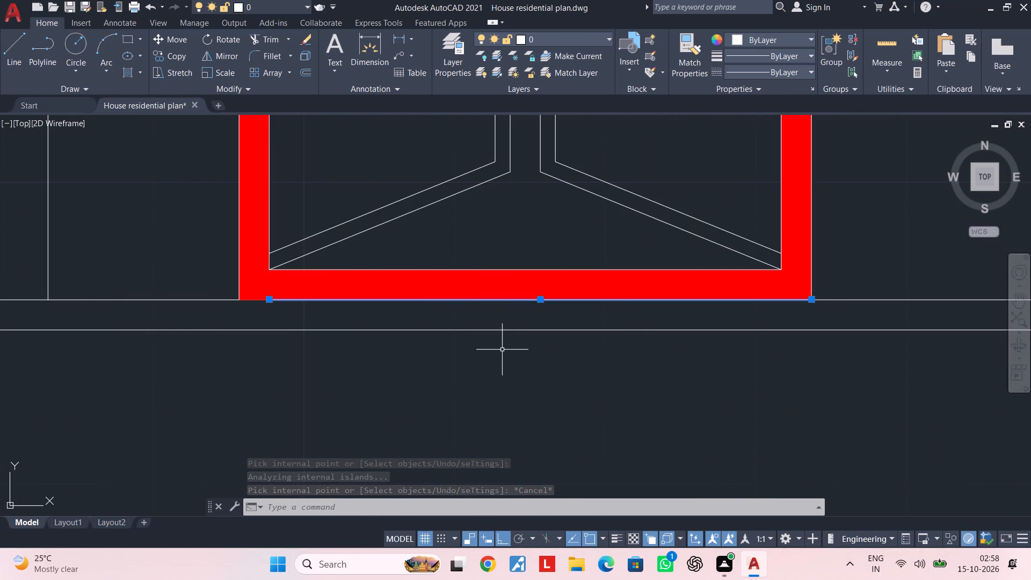
pyautogui.press('Delete')
# Fill the three segments of the lower rail strip on the roof parapet with a solid red hatch.
pyautogui.scroll(-4, 503, 340)
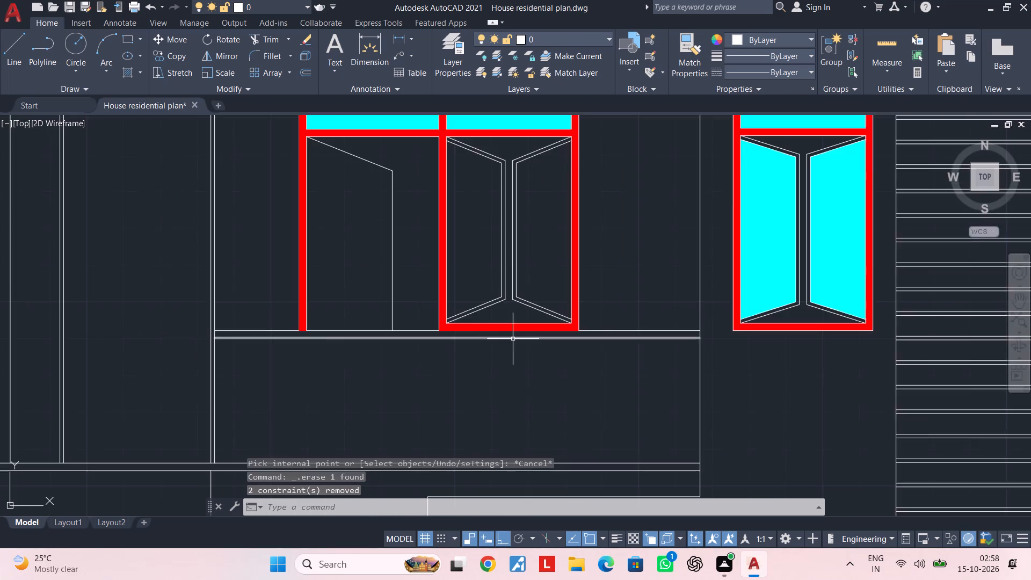
pyautogui.moveTo(514, 337); pyautogui.dragTo(532, 322, button='middle')
pyautogui.scroll(-2, 532, 320)
pyautogui.write('h')
pyautogui.press('space')
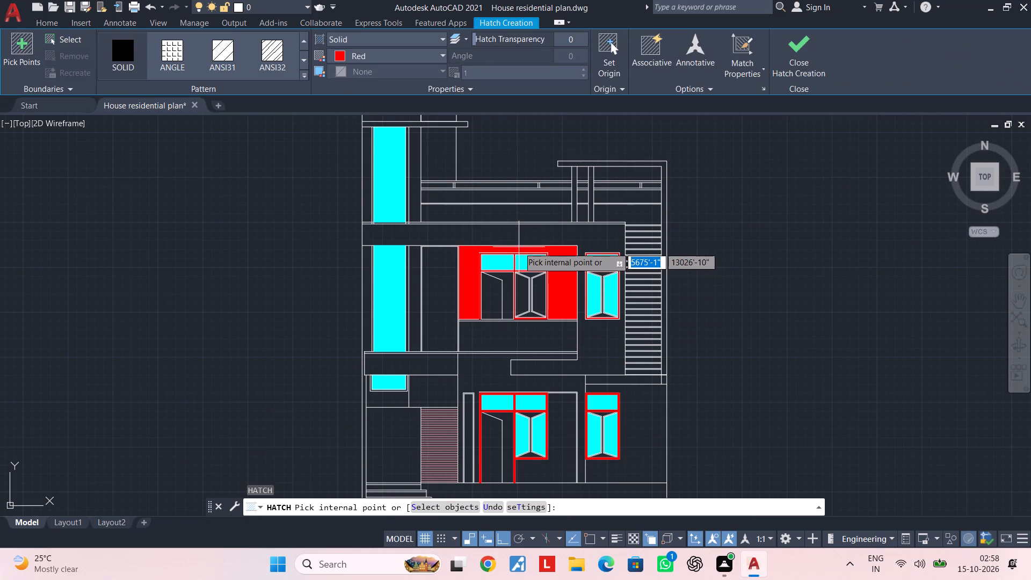
pyautogui.scroll(3, 490, 180)
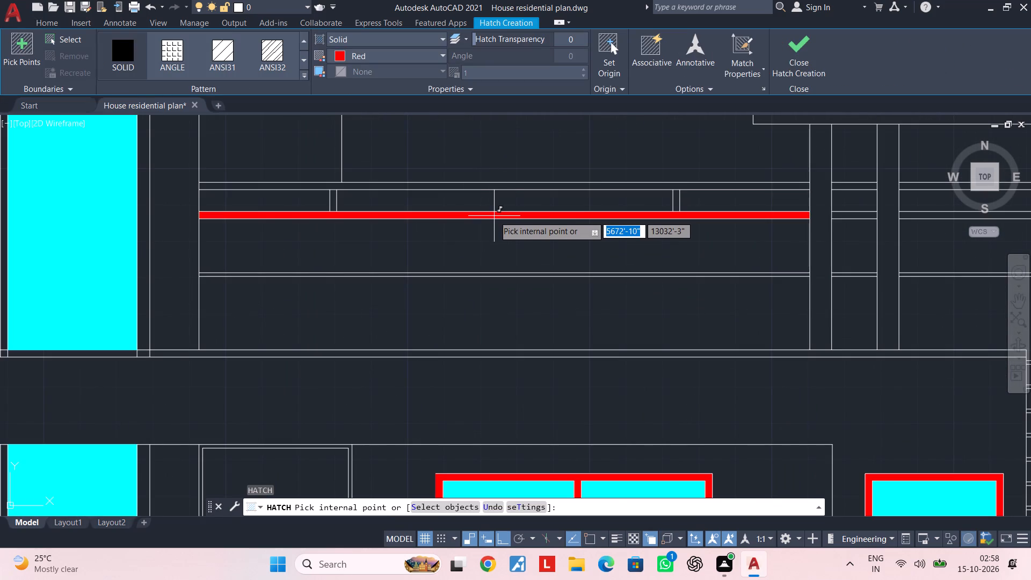
pyautogui.click(494, 216)
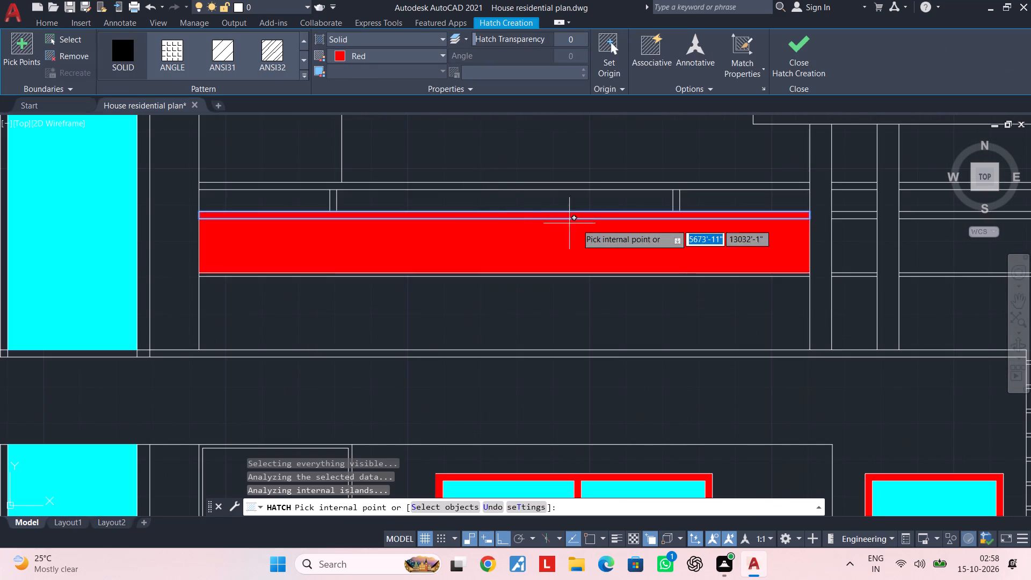
pyautogui.moveTo(586, 225); pyautogui.dragTo(277, 234, button='middle')
pyautogui.scroll(2, 544, 224)
pyautogui.click(544, 222)
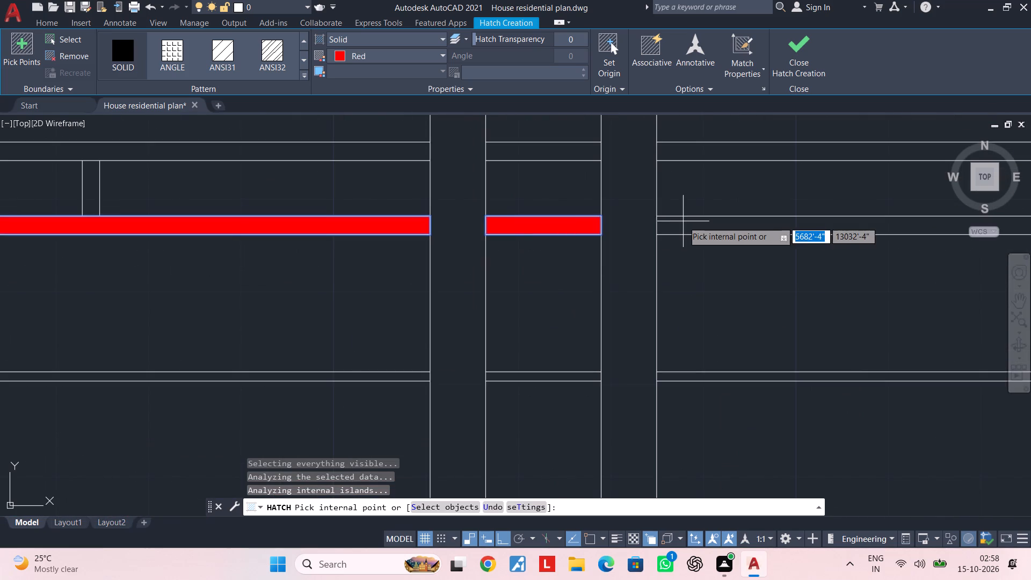
pyautogui.scroll(-2, 699, 227)
pyautogui.click(709, 227)
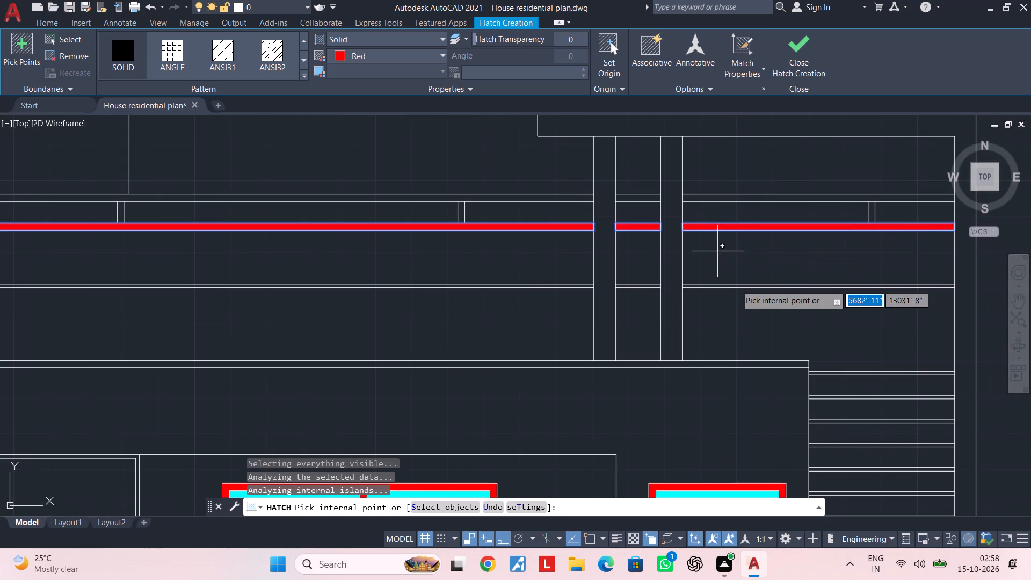
# Fill the long thin strip along the top of the first-floor roof band, between the tall glazing and the stairs, with solid red.
pyautogui.scroll(1, 731, 291)
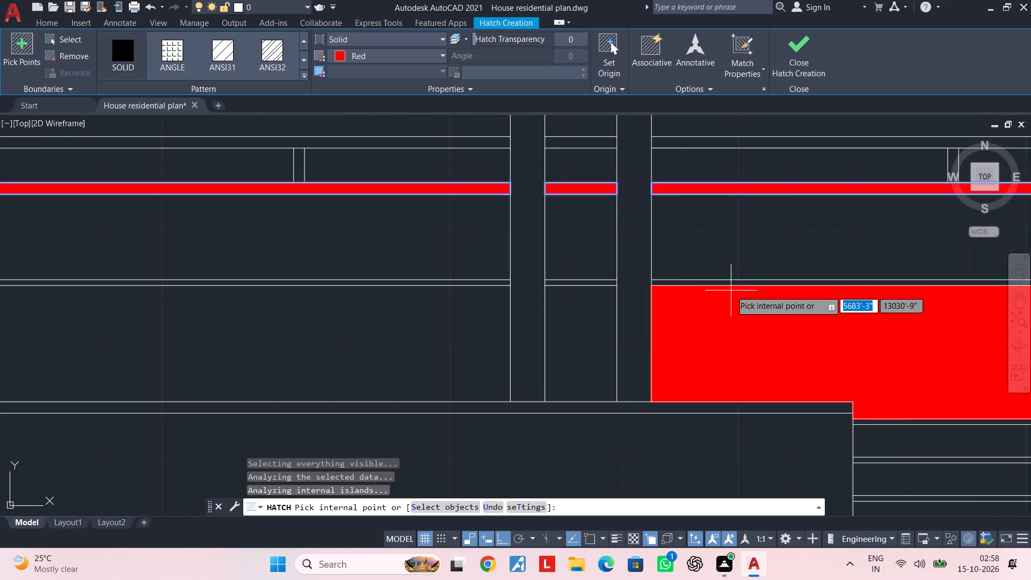
pyautogui.scroll(-2, 731, 291)
pyautogui.scroll(2, 698, 344)
pyautogui.scroll(2, 785, 326)
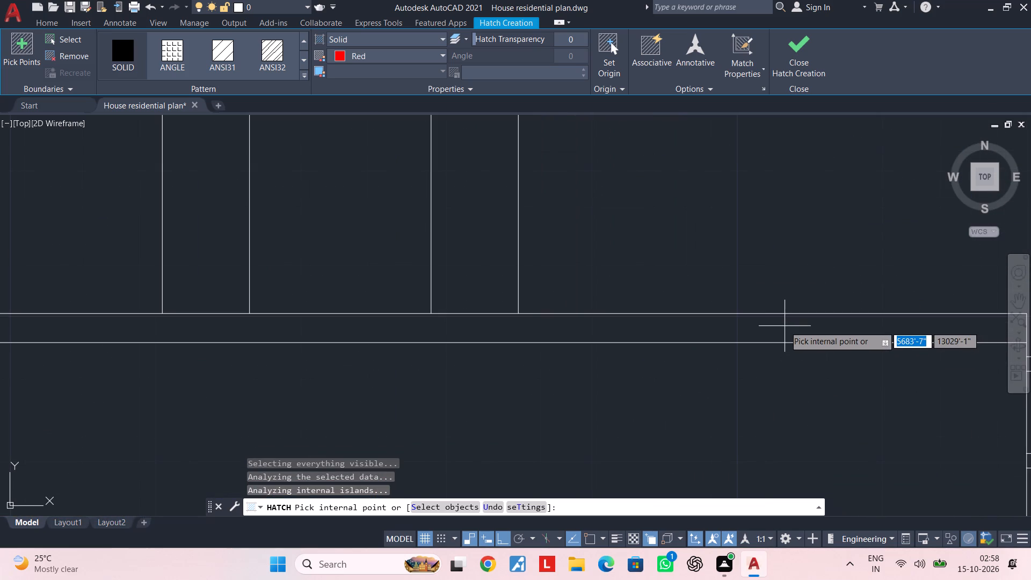
pyautogui.click(785, 326)
pyautogui.scroll(-1, 751, 332)
pyautogui.click(749, 327)
pyautogui.scroll(-1, 749, 328)
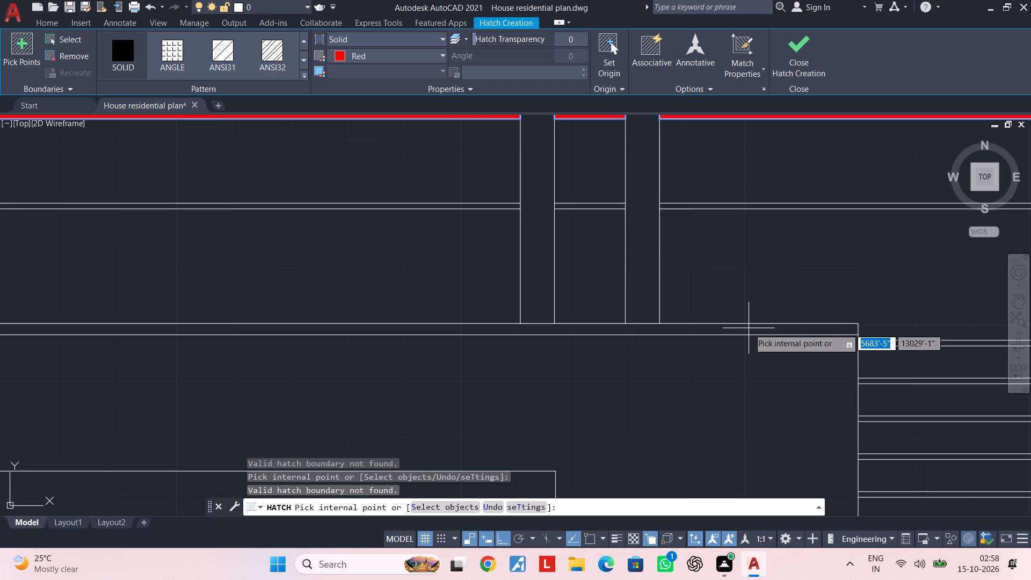
pyautogui.click(749, 329)
pyautogui.scroll(-2, 749, 329)
pyautogui.moveTo(526, 324); pyautogui.dragTo(670, 302, button='middle')
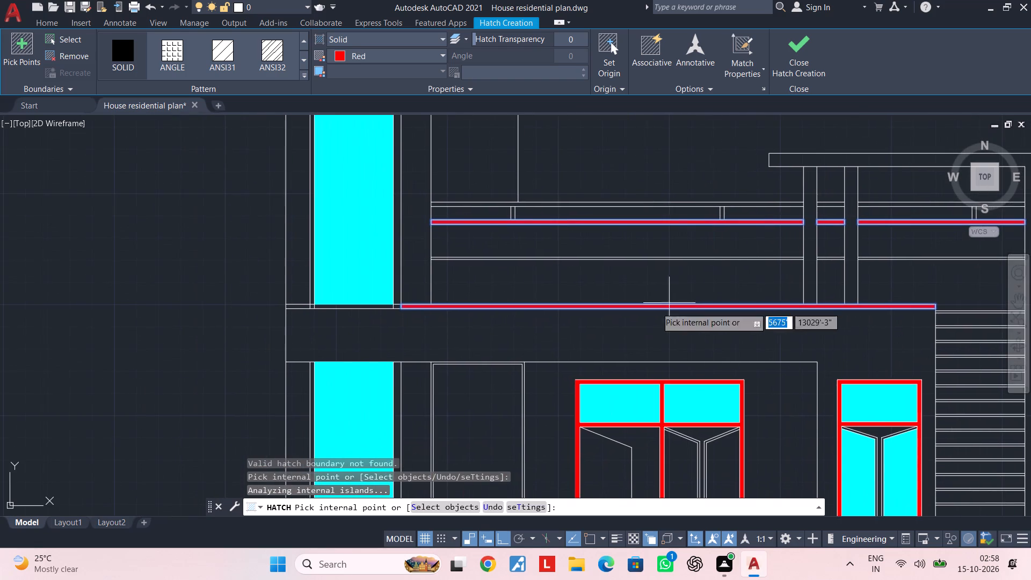
# Fill the remaining short pieces of the roof-band strip, below the tall glazing and its side frames, with solid red.
pyautogui.scroll(3, 391, 298)
pyautogui.click(403, 328)
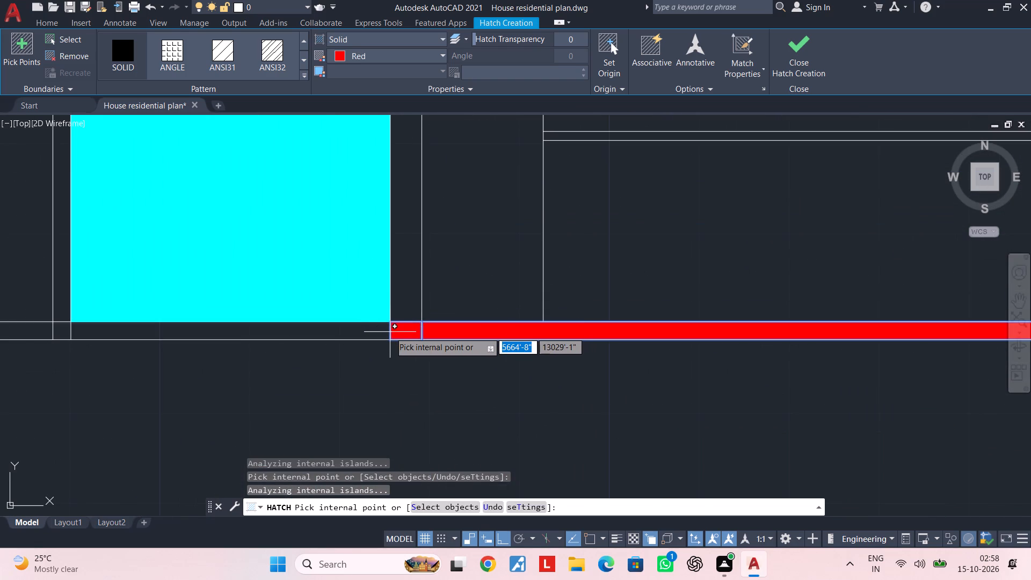
pyautogui.click(340, 332)
pyautogui.moveTo(289, 340); pyautogui.dragTo(729, 334, button='middle')
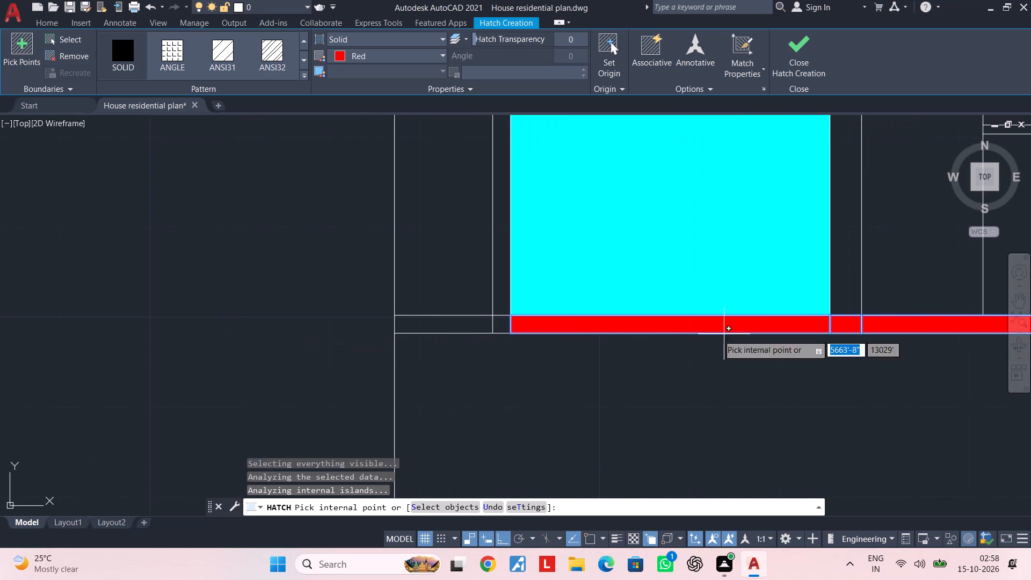
pyautogui.scroll(2, 490, 316)
pyautogui.click(511, 327)
pyautogui.click(429, 331)
pyautogui.scroll(-2, 446, 329)
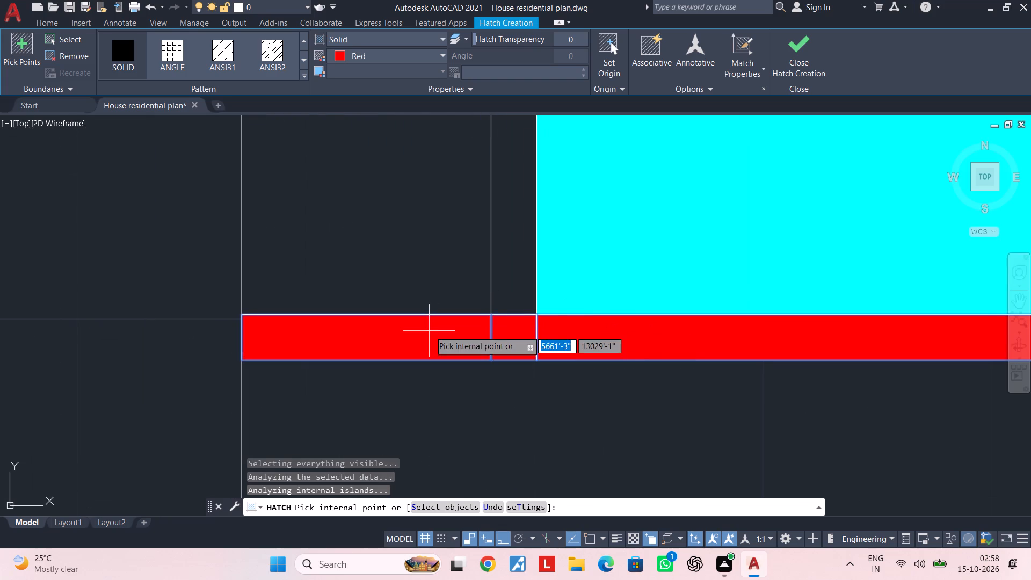
# Fill the thin strip along the top of the band between the ground and first floors with solid red and finish the hatch.
pyautogui.scroll(-2, 482, 329)
pyautogui.moveTo(500, 327); pyautogui.dragTo(466, 247, button='middle')
pyautogui.scroll(4, 478, 257)
pyautogui.scroll(3, 521, 203)
pyautogui.scroll(-7, 522, 212)
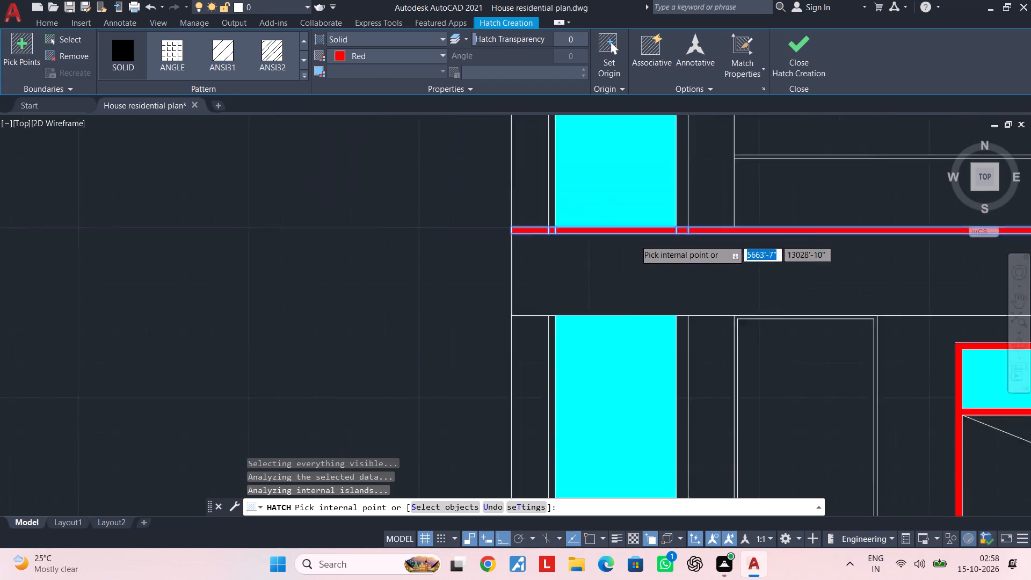
pyautogui.scroll(-2, 639, 241)
pyautogui.moveTo(719, 252); pyautogui.dragTo(278, 183, button='middle')
pyautogui.moveTo(367, 235); pyautogui.dragTo(378, 171, button='middle')
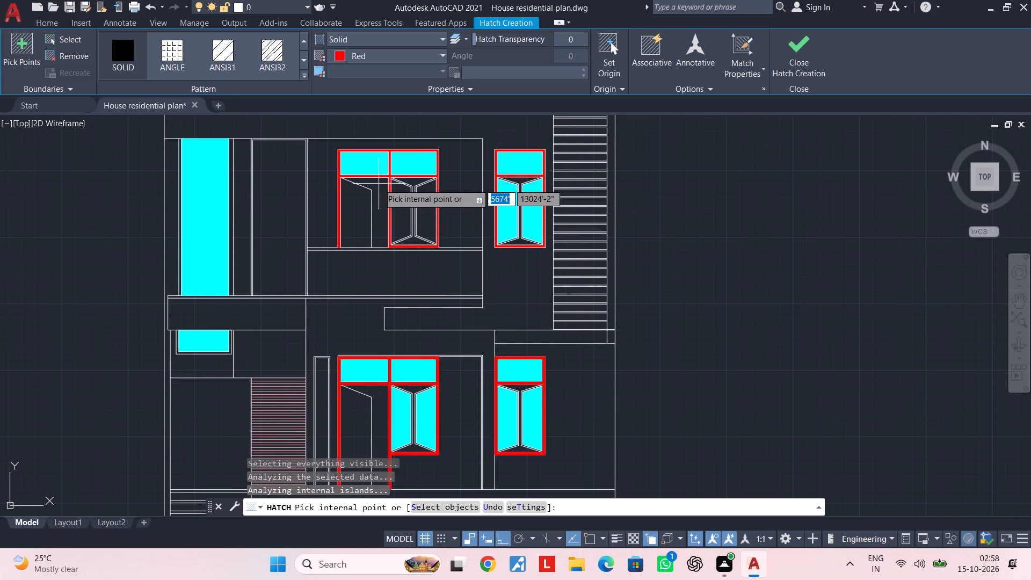
pyautogui.moveTo(286, 323); pyautogui.dragTo(334, 298, button='middle')
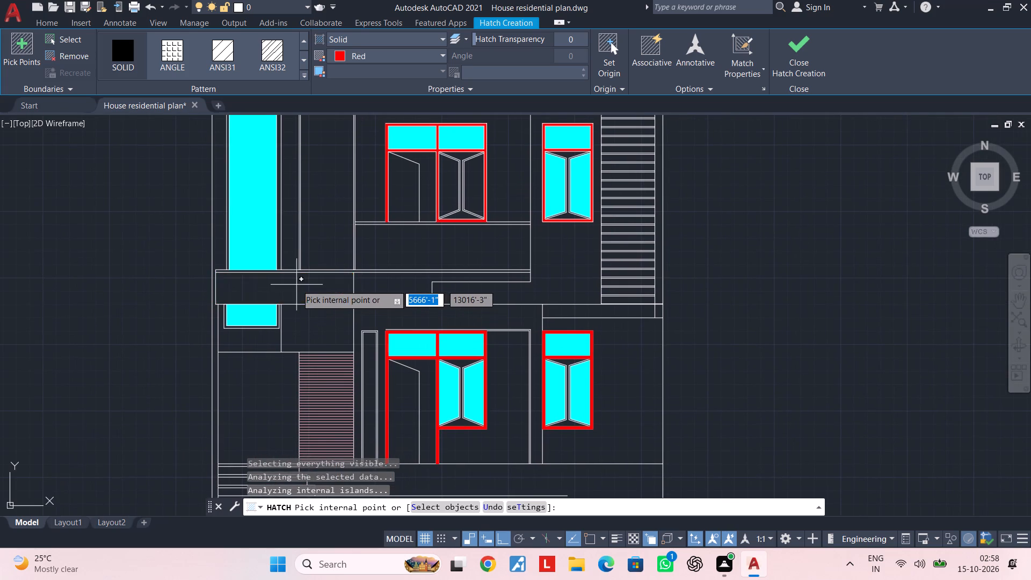
pyautogui.scroll(4, 255, 275)
pyautogui.click(206, 253)
pyautogui.scroll(-3, 358, 259)
pyautogui.moveTo(388, 259); pyautogui.dragTo(85, 255, button='middle')
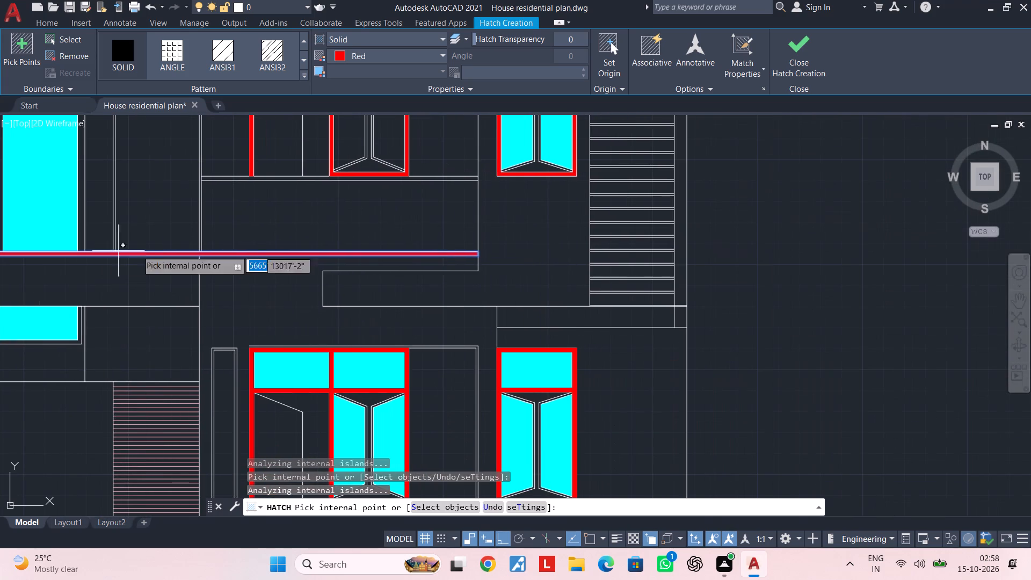
pyautogui.moveTo(393, 250); pyautogui.dragTo(322, 266, button='middle')
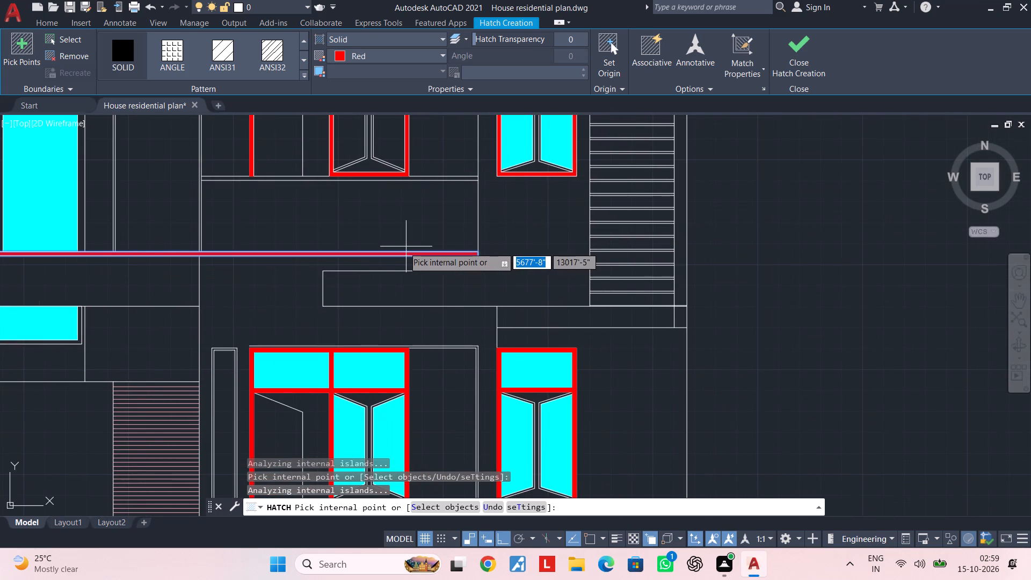
pyautogui.moveTo(322, 266); pyautogui.dragTo(287, 284, button='middle')
pyautogui.press('Escape')
# Fill the thin coping strip at the top of the tower above the tall glazing with solid red.
pyautogui.scroll(-1, 322, 235)
pyautogui.moveTo(322, 235); pyautogui.dragTo(455, 233, button='middle')
pyautogui.scroll(-1, 442, 281)
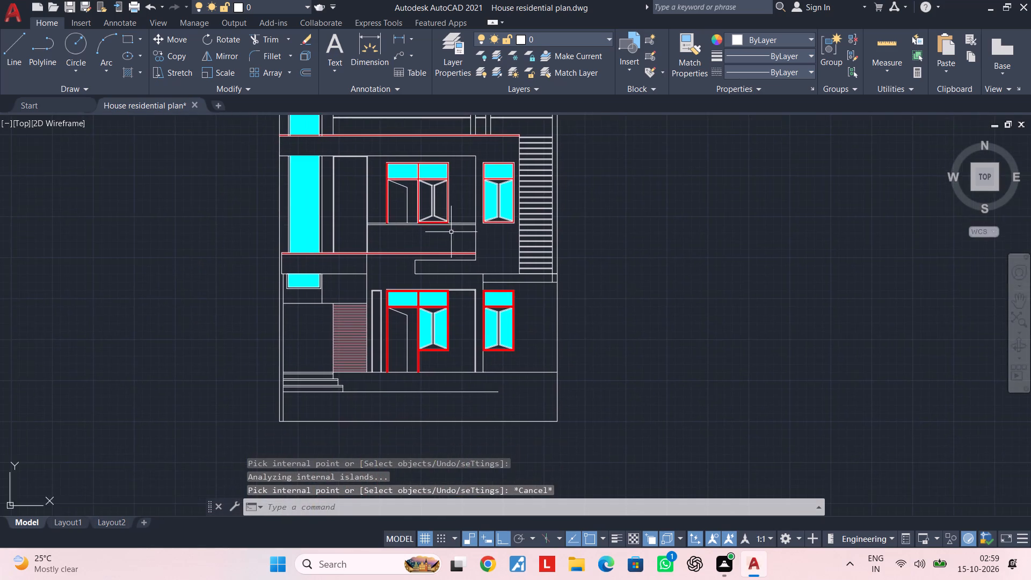
pyautogui.moveTo(452, 229); pyautogui.dragTo(456, 332, button='middle')
pyautogui.moveTo(426, 245); pyautogui.dragTo(434, 289, button='middle')
pyautogui.scroll(1, 350, 230)
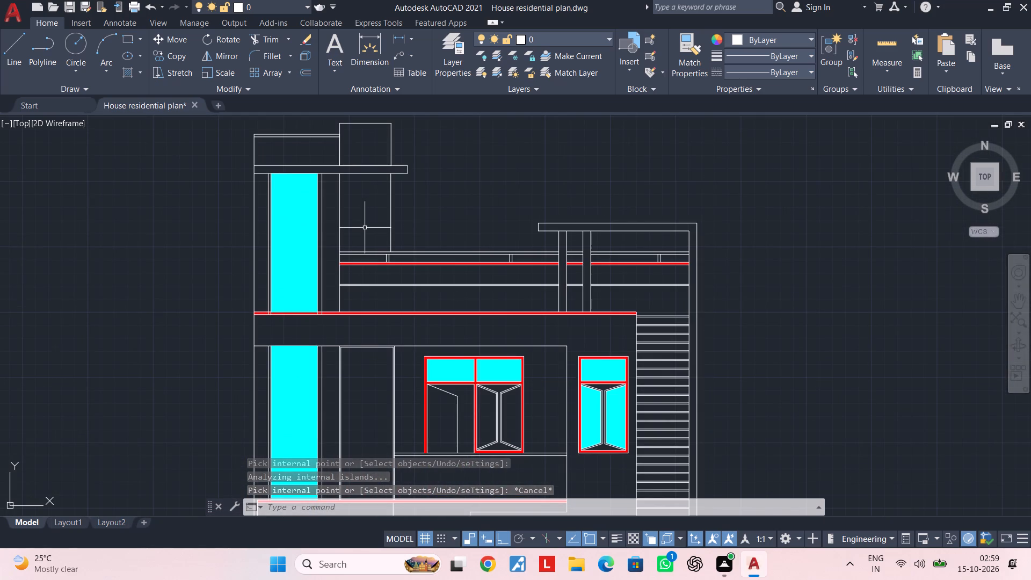
pyautogui.press('space')
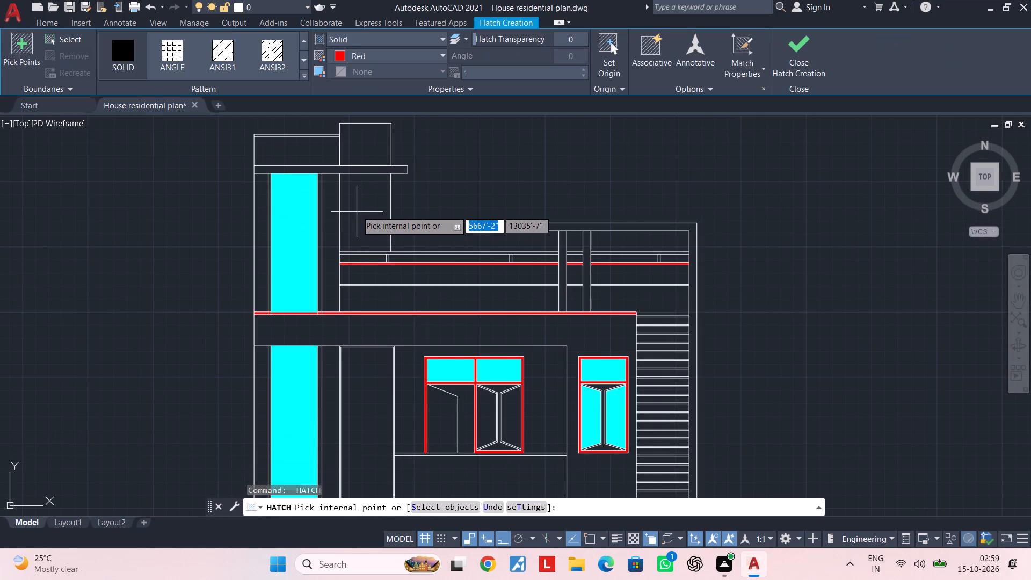
pyautogui.scroll(3, 319, 202)
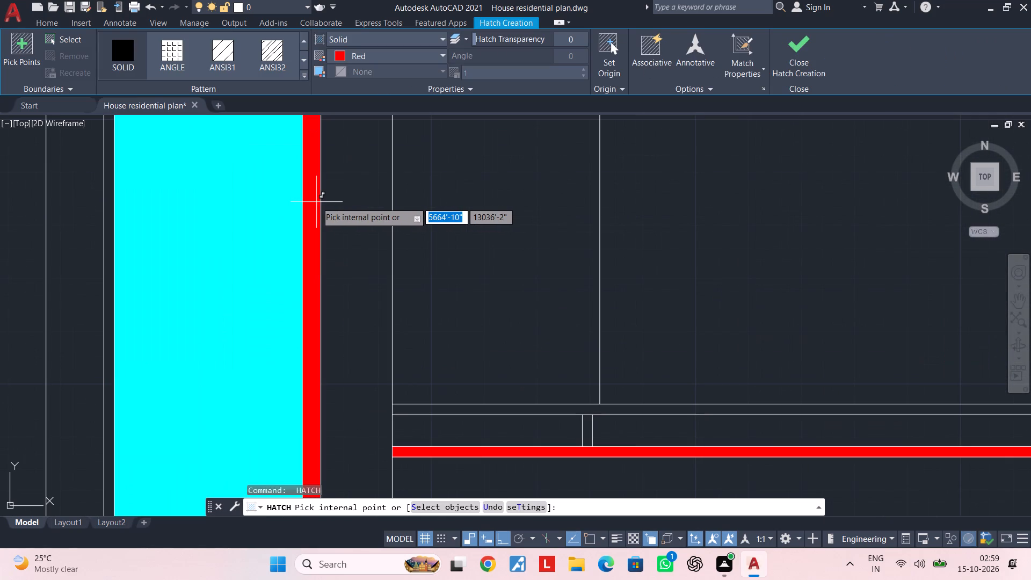
pyautogui.scroll(-2, 316, 202)
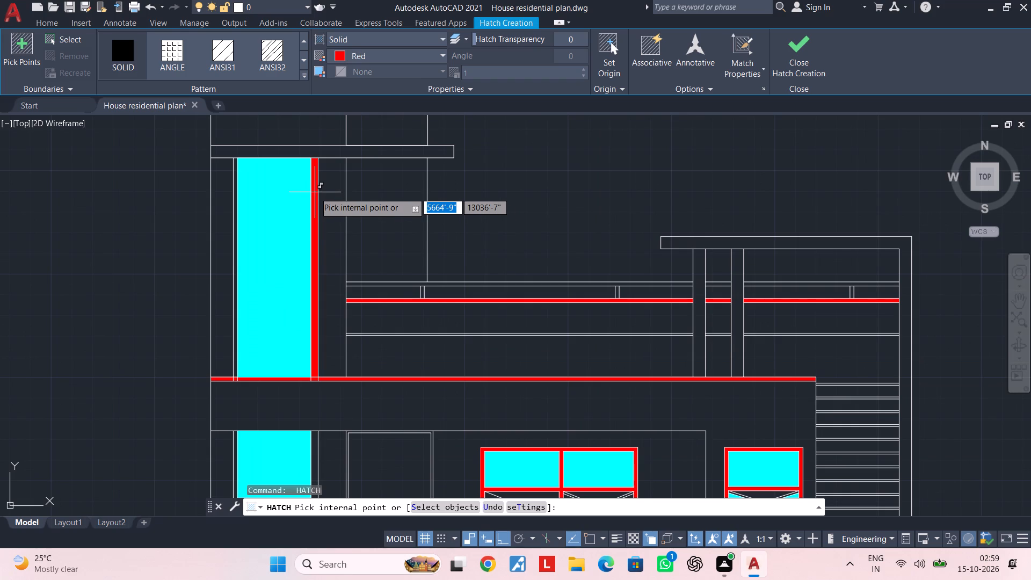
pyautogui.scroll(-2, 317, 192)
pyautogui.moveTo(346, 185); pyautogui.dragTo(362, 251, button='middle')
pyautogui.scroll(3, 310, 214)
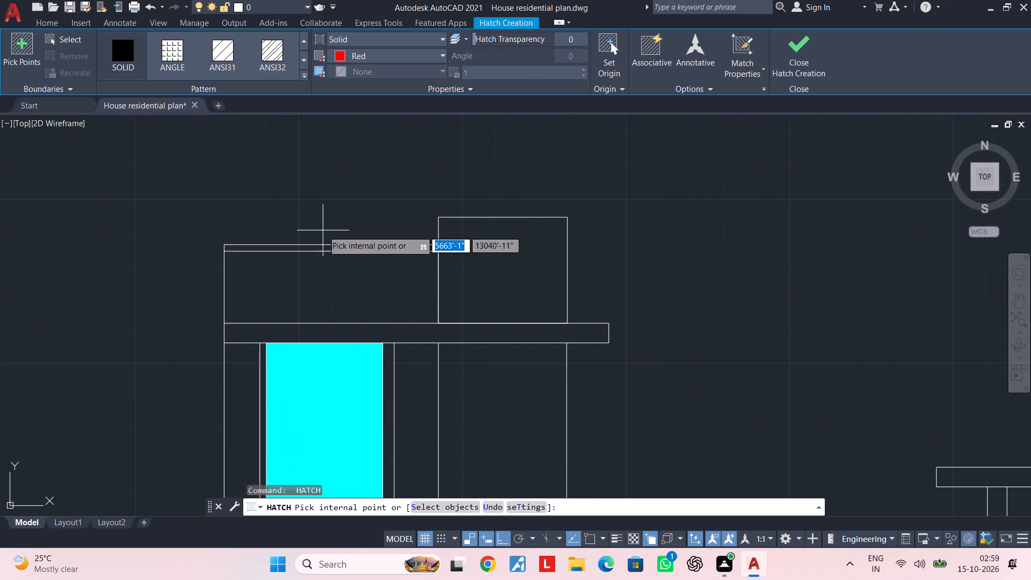
pyautogui.scroll(2, 324, 235)
pyautogui.click(326, 263)
pyautogui.scroll(-4, 333, 266)
pyautogui.moveTo(343, 257); pyautogui.dragTo(366, 154, button='middle')
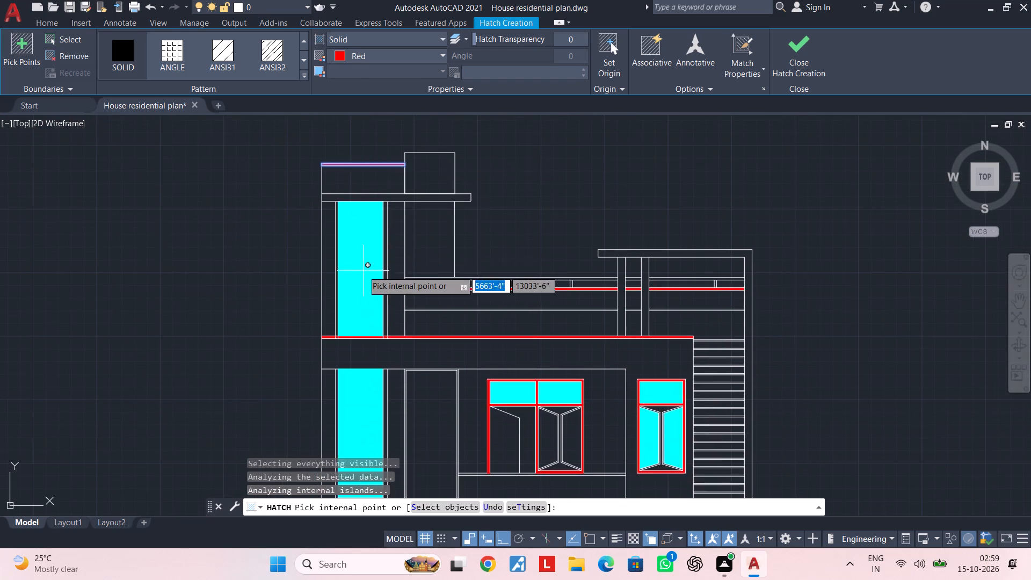
pyautogui.scroll(2, 366, 275)
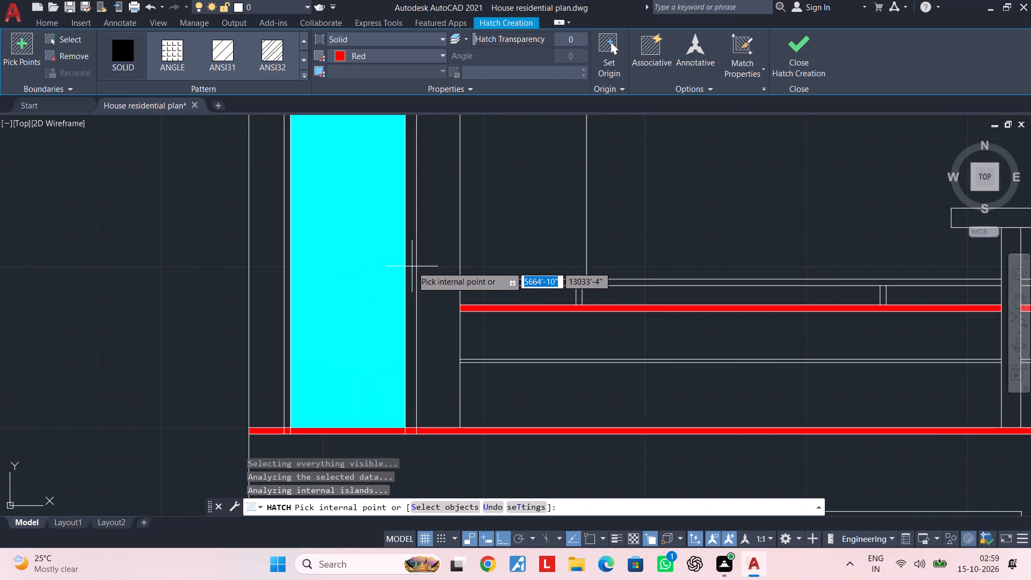
# Fill the side frames of the tall tower glazing, at roof level and first-floor level, with solid red.
pyautogui.click(412, 266)
pyautogui.click(287, 281)
pyautogui.scroll(-3, 335, 287)
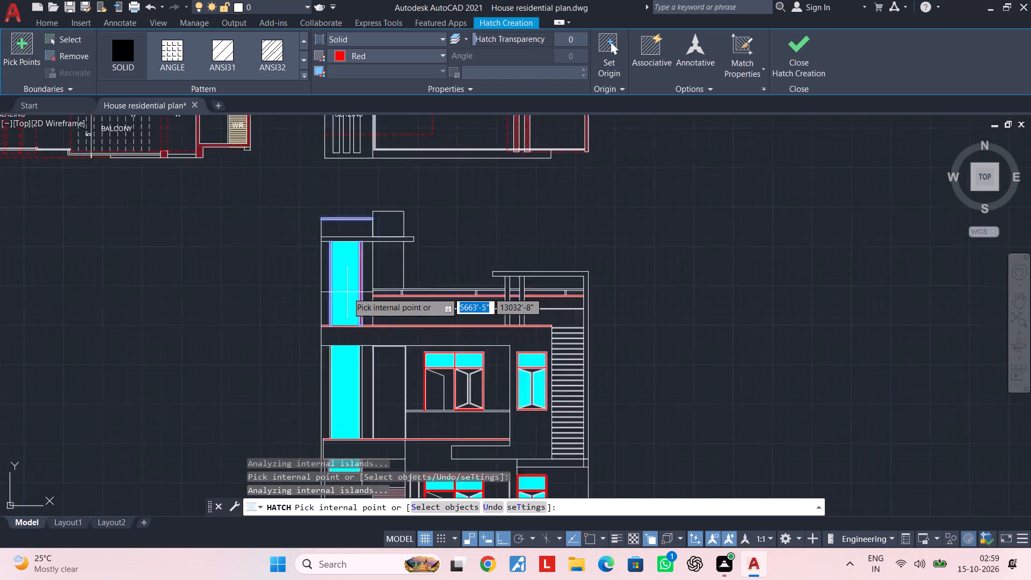
pyautogui.scroll(-1, 347, 292)
pyautogui.moveTo(348, 291); pyautogui.dragTo(362, 257, button='middle')
pyautogui.scroll(5, 363, 309)
pyautogui.click(391, 311)
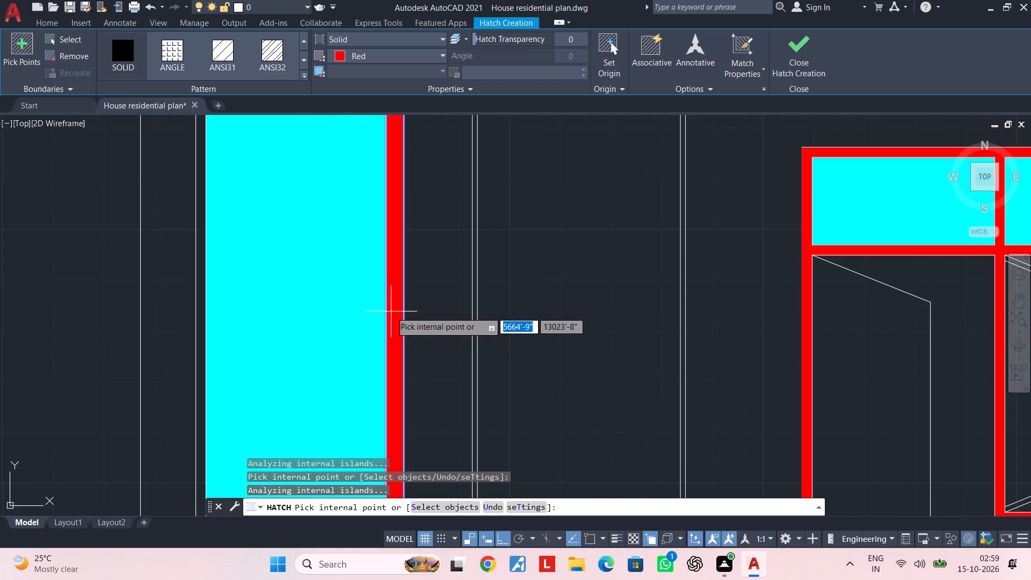
pyautogui.click(201, 323)
# Fill the frame around the short glazing below the first-floor band with solid red and finish the hatch.
pyautogui.scroll(-2, 249, 323)
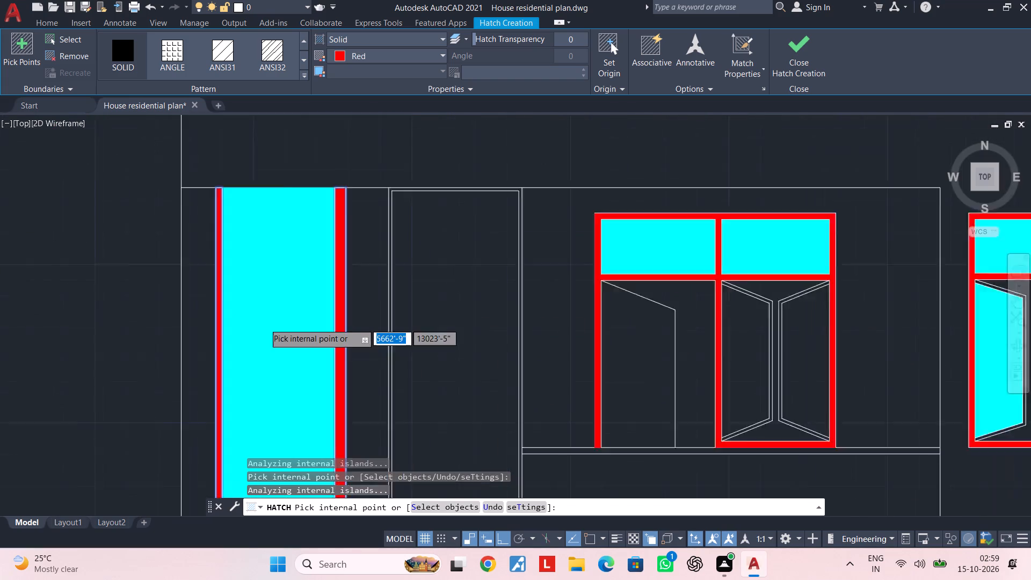
pyautogui.scroll(-3, 266, 323)
pyautogui.moveTo(283, 315); pyautogui.dragTo(317, 214, button='middle')
pyautogui.scroll(4, 315, 289)
pyautogui.moveTo(309, 219); pyautogui.dragTo(309, 305, button='middle')
pyautogui.scroll(3, 318, 296)
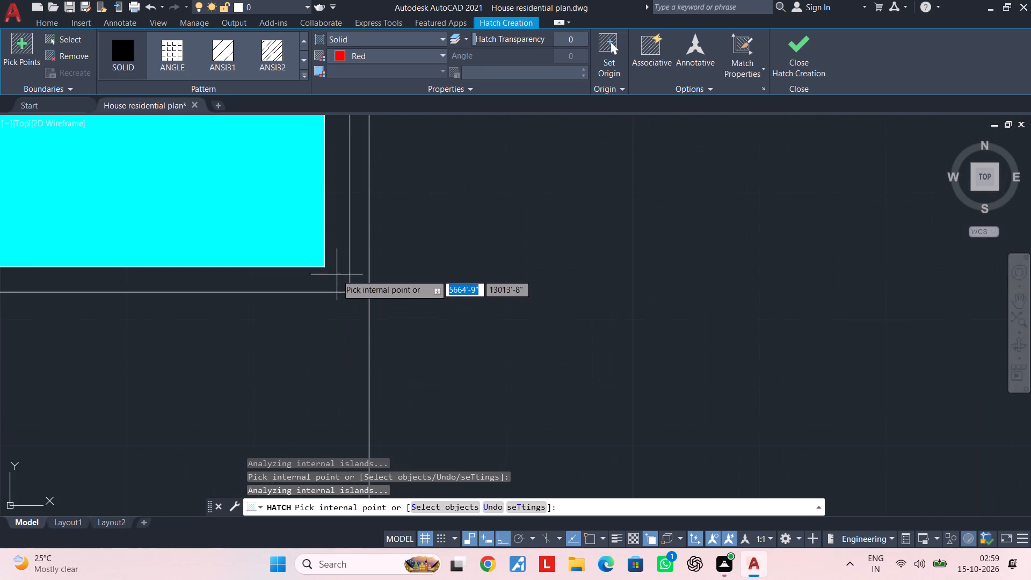
pyautogui.click(337, 259)
pyautogui.scroll(-3, 299, 274)
pyautogui.moveTo(299, 275); pyautogui.dragTo(361, 305, button='middle')
pyautogui.moveTo(493, 278); pyautogui.dragTo(369, 305, button='middle')
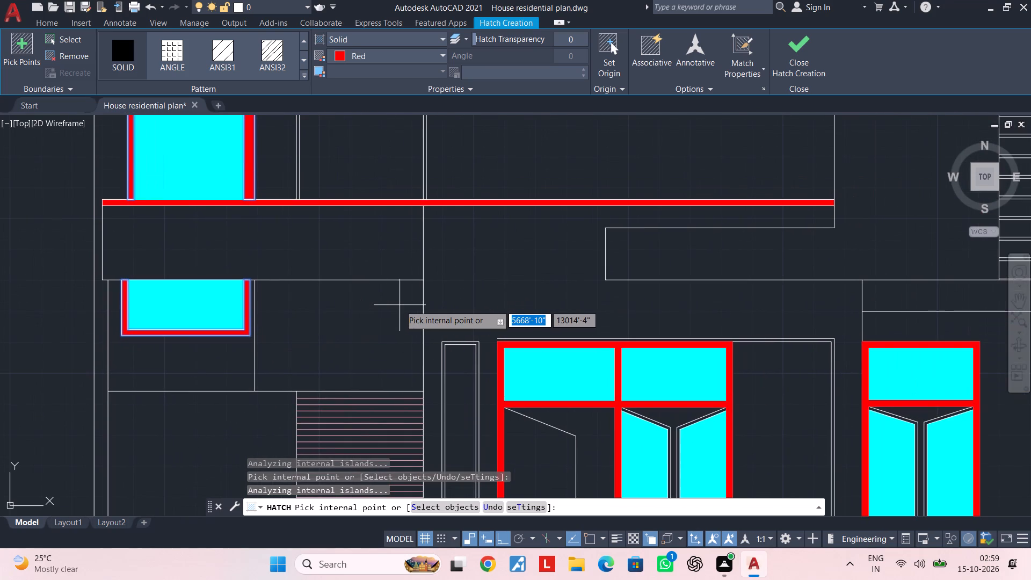
pyautogui.scroll(-1, 411, 300)
pyautogui.moveTo(423, 301); pyautogui.dragTo(333, 319, button='middle')
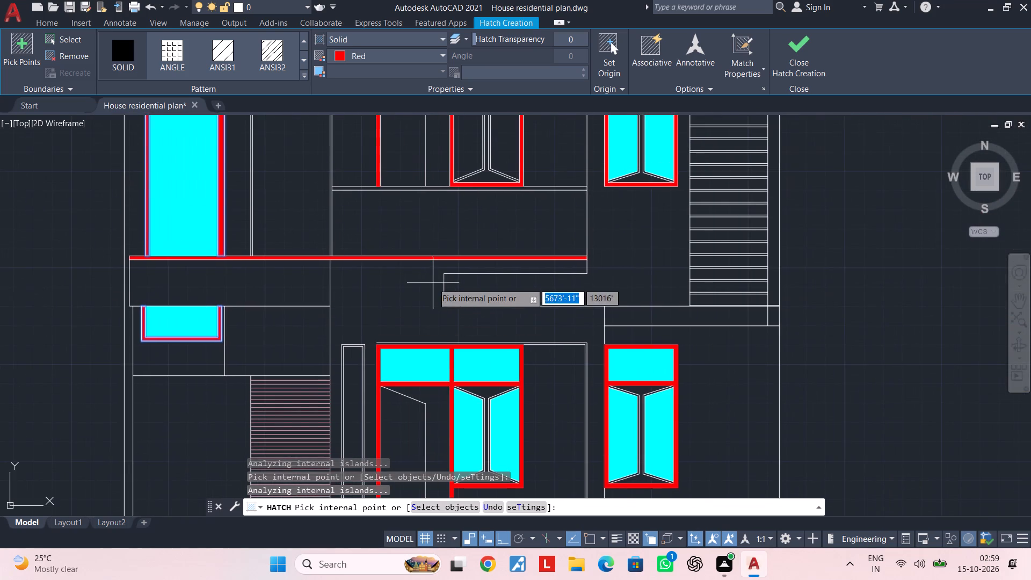
pyautogui.moveTo(428, 289); pyautogui.dragTo(382, 326, button='middle')
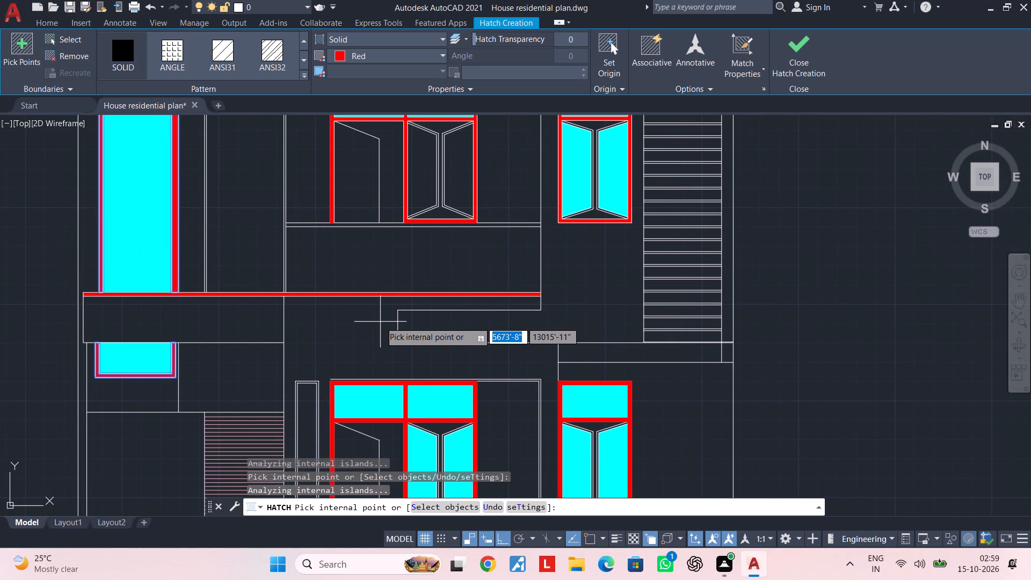
pyautogui.press('Escape')
pyautogui.press('Escape')
pyautogui.press('Escape')
pyautogui.press('Escape')
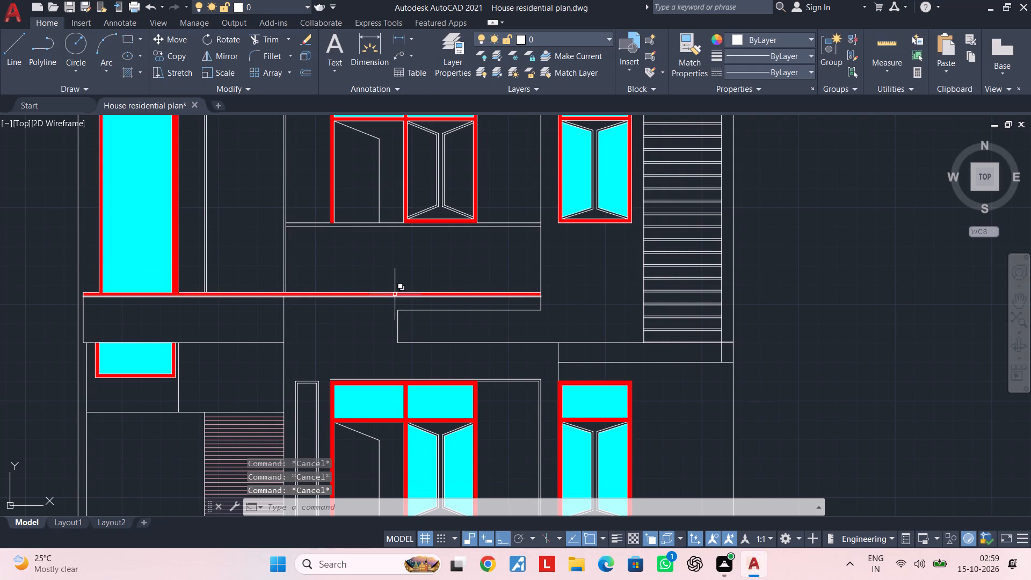
# Fill the first-floor balcony parapet panel with a solid hatch in light blue 122,175,223.
pyautogui.press('h')
pyautogui.press('space')
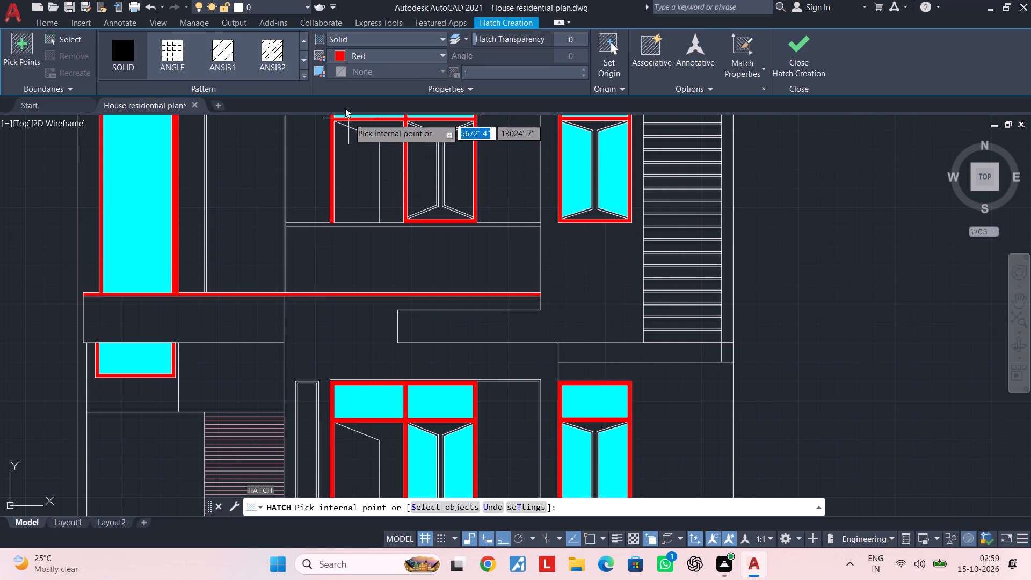
pyautogui.click(342, 58)
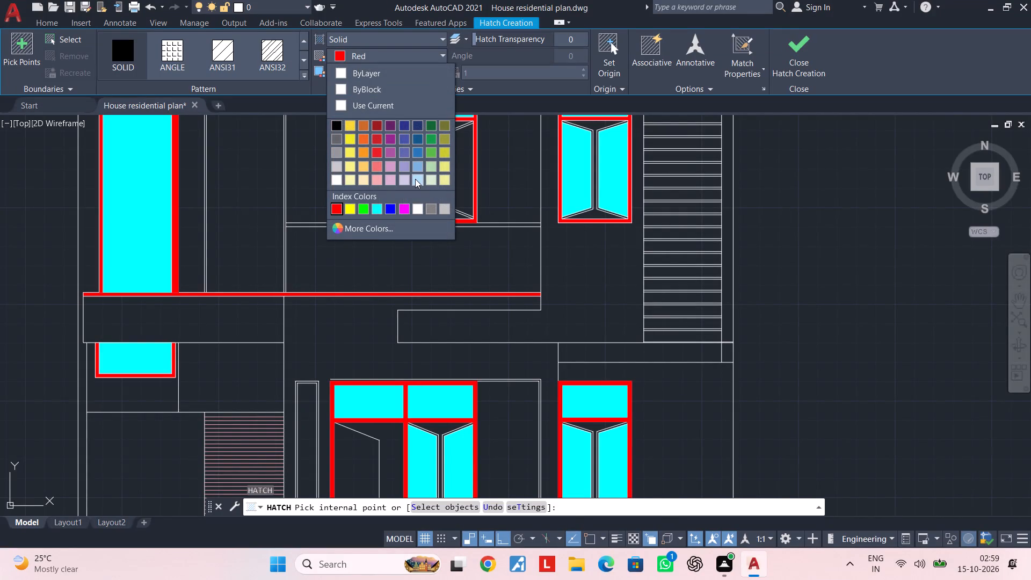
pyautogui.click(416, 168)
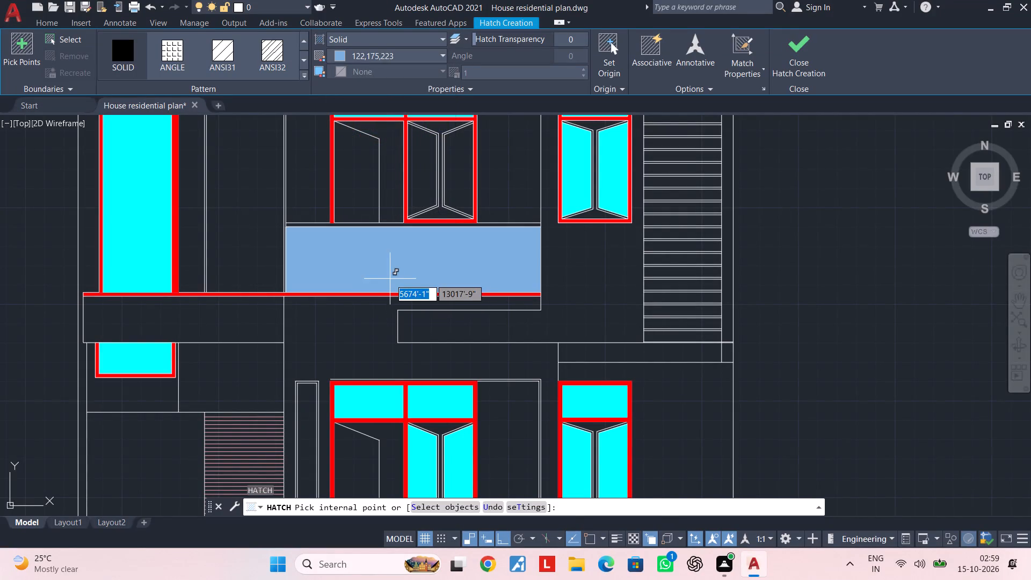
pyautogui.click(392, 277)
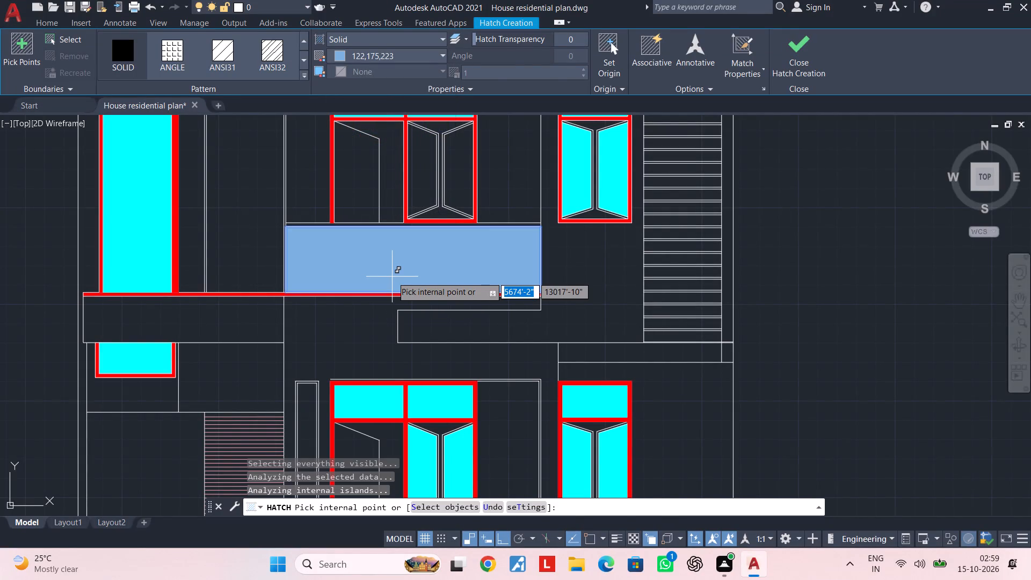
pyautogui.press('Escape')
pyautogui.press('Escape')
pyautogui.press('Escape')
pyautogui.press('Escape')
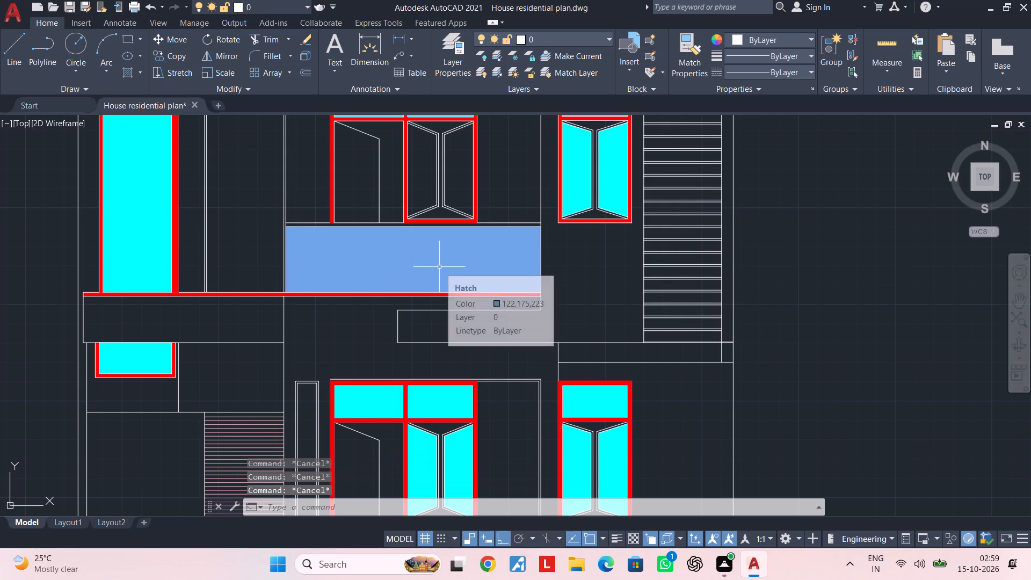
# Fill both bands of the long roof parapet beside the tower with a solid hatch in green 19,155,72.
pyautogui.moveTo(461, 226); pyautogui.dragTo(476, 377, button='middle')
pyautogui.moveTo(468, 272); pyautogui.dragTo(483, 380, button='middle')
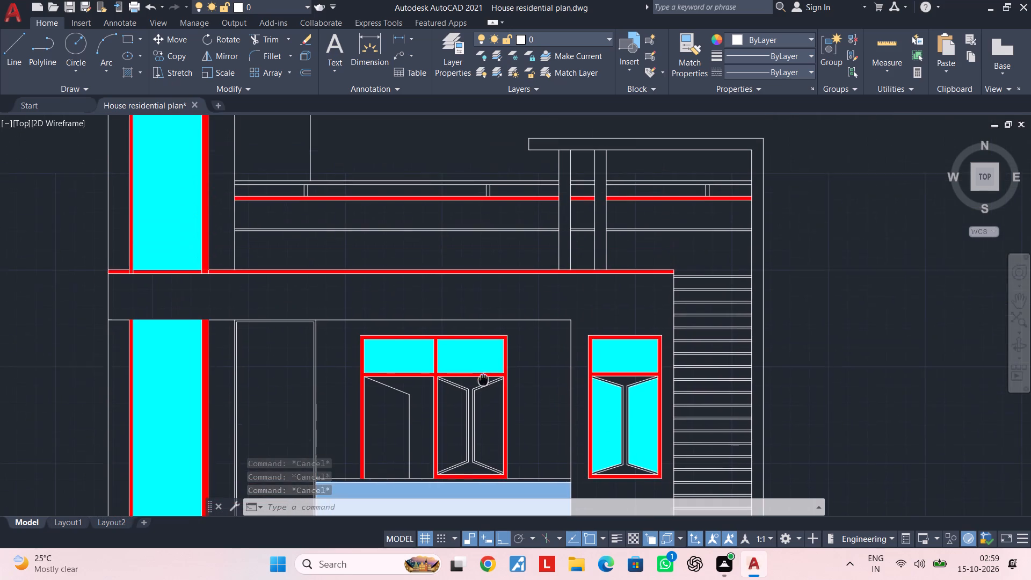
pyautogui.moveTo(483, 380); pyautogui.dragTo(483, 385, button='middle')
pyautogui.press('h')
pyautogui.press('space')
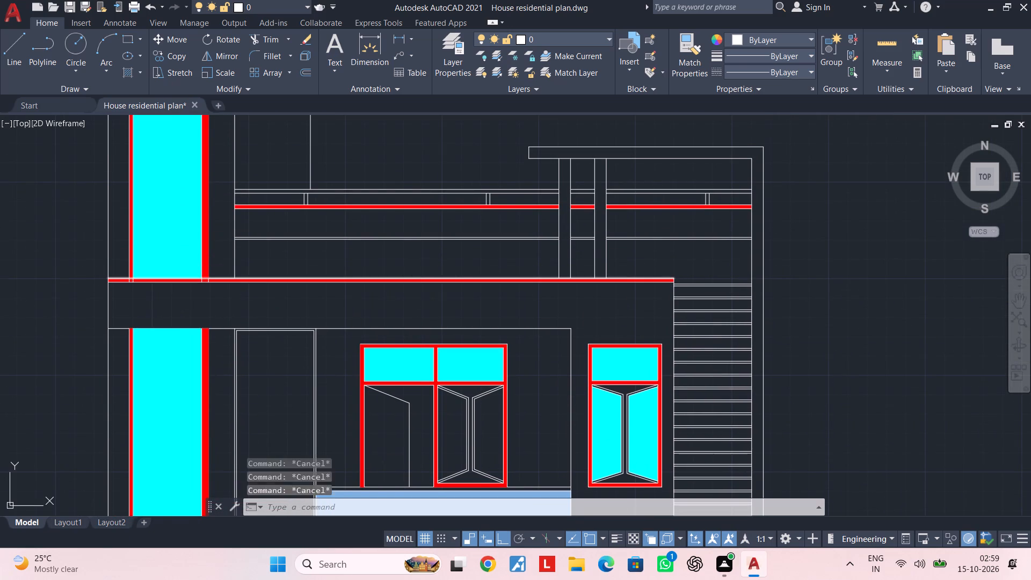
pyautogui.click(338, 55)
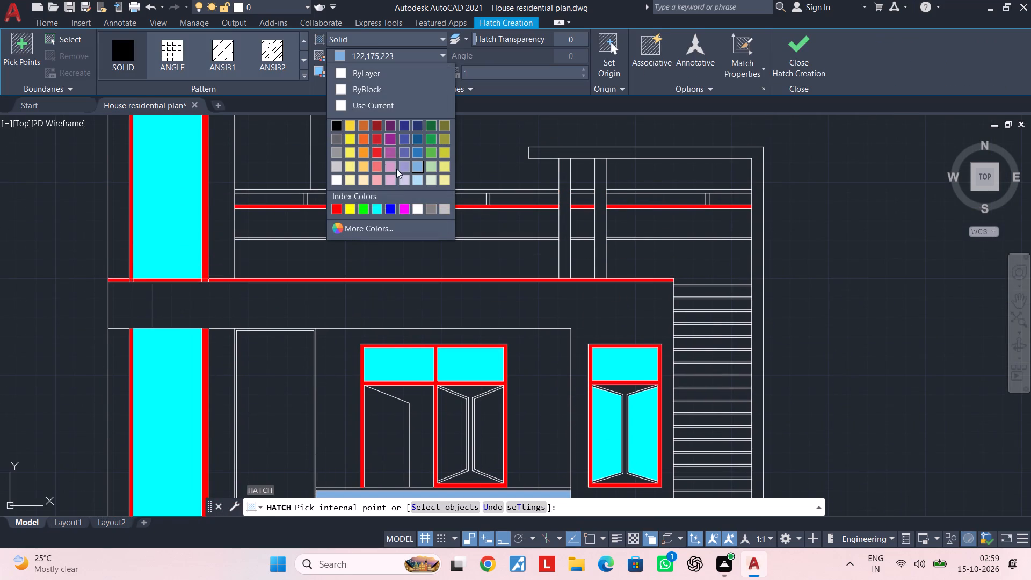
pyautogui.click(431, 153)
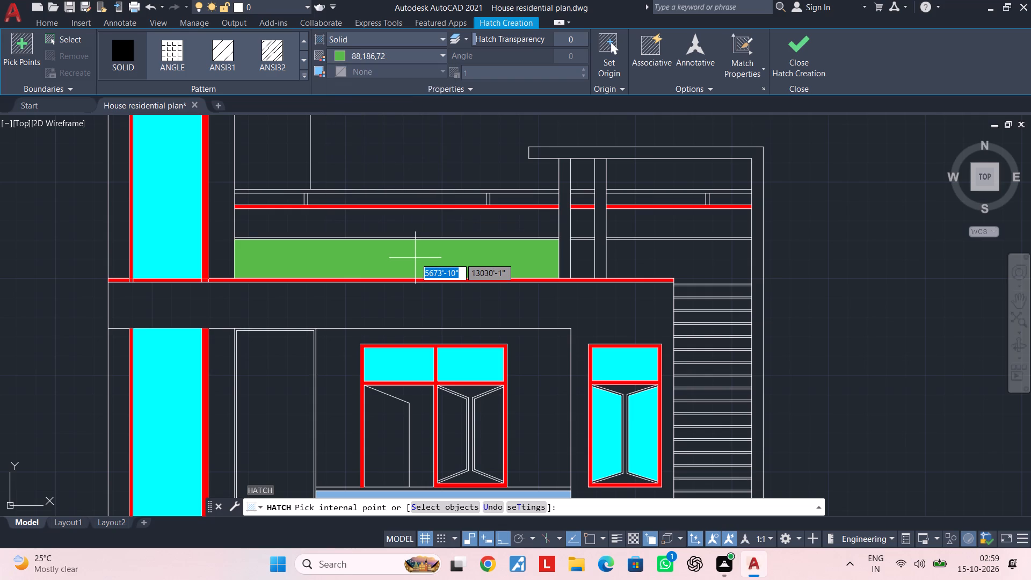
pyautogui.click(345, 58)
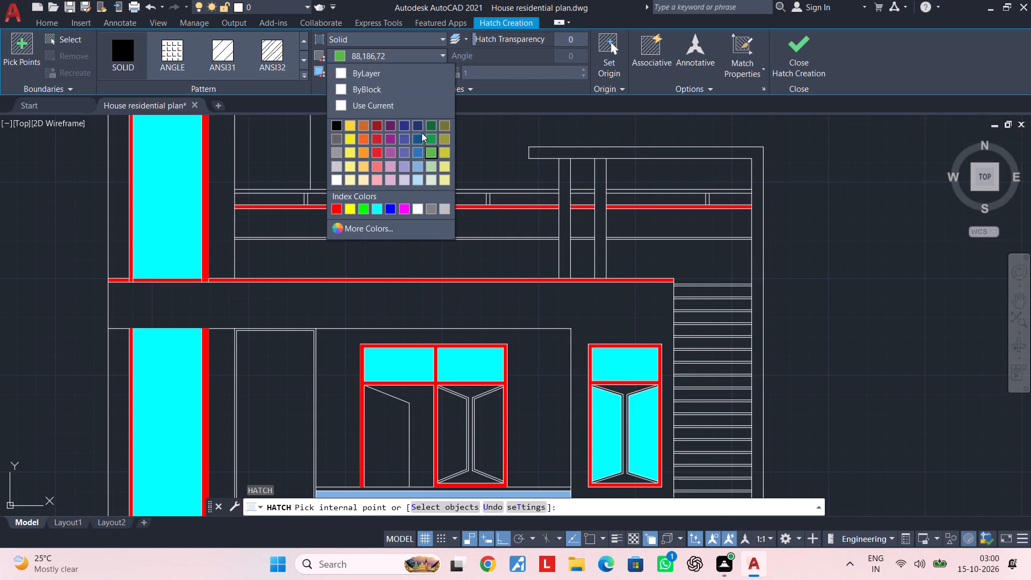
pyautogui.click(430, 137)
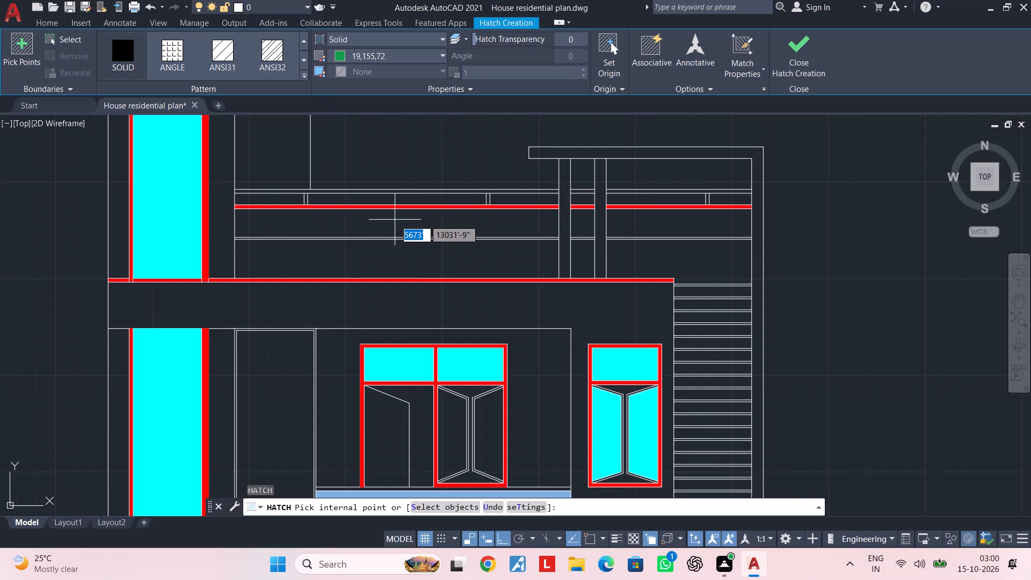
pyautogui.click(393, 223)
pyautogui.click(386, 259)
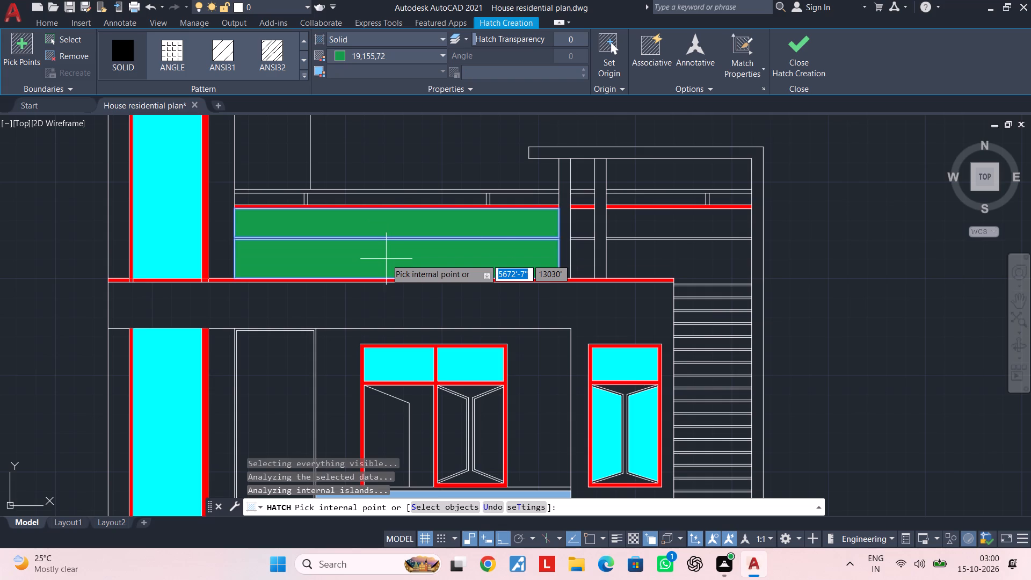
# Fill the parapet bands above the stairs and the parapet piece between the two posts with the same solid green.
pyautogui.scroll(2, 641, 231)
pyautogui.click(641, 231)
pyautogui.click(641, 298)
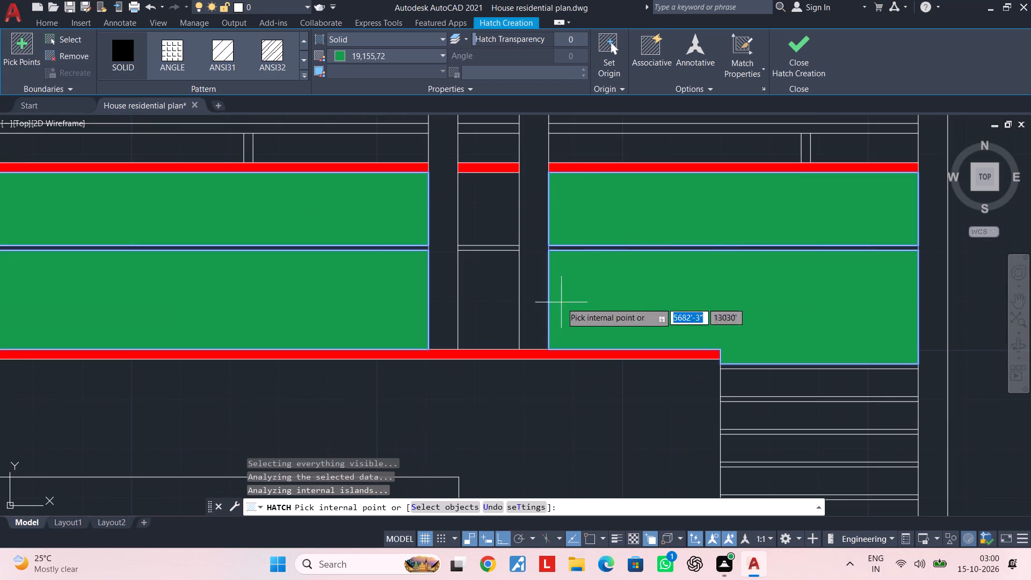
pyautogui.scroll(2, 507, 296)
pyautogui.scroll(-2, 502, 296)
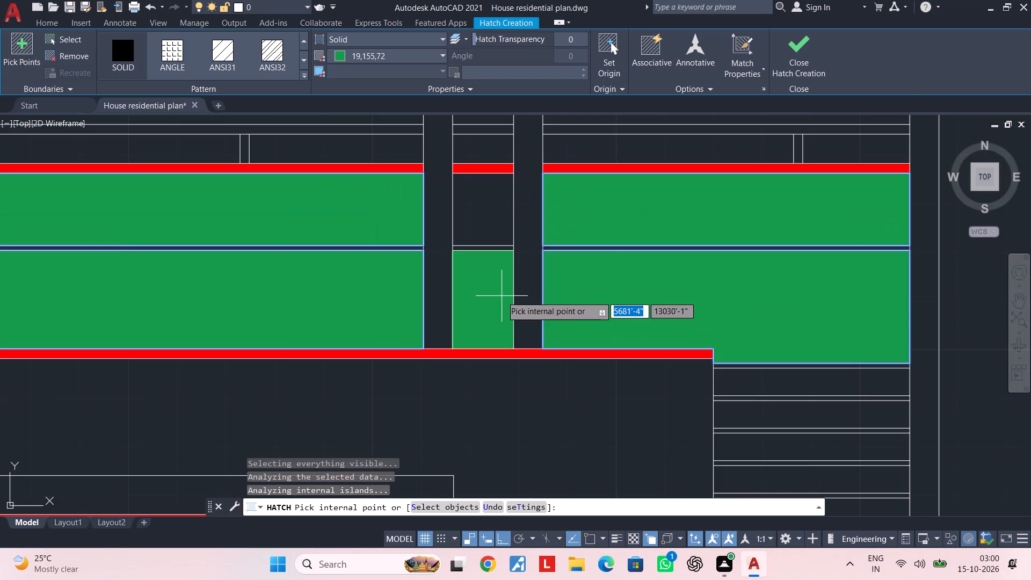
pyautogui.click(501, 296)
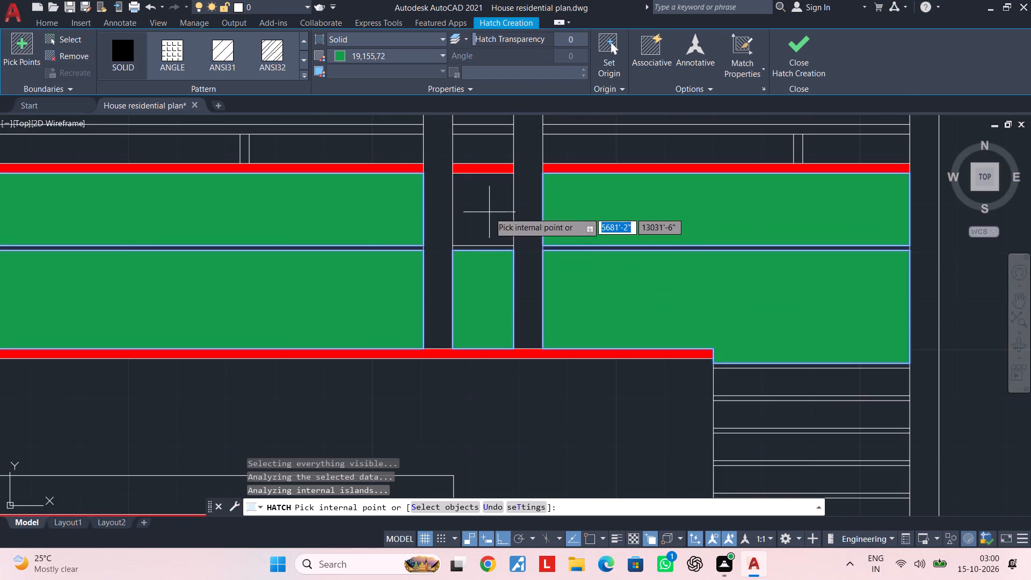
pyautogui.click(489, 212)
pyautogui.scroll(4, 486, 244)
pyautogui.click(487, 249)
pyautogui.scroll(-3, 473, 263)
pyautogui.moveTo(473, 267); pyautogui.dragTo(615, 263, button='middle')
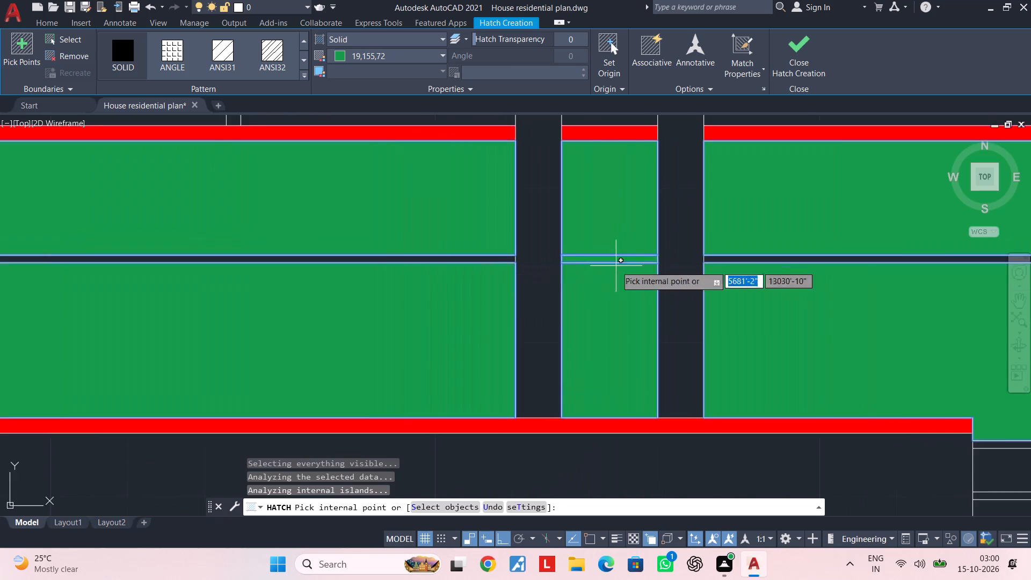
# Fill the thin joint strips between the upper and lower parapet bands, on both sides of the posts, with solid green.
pyautogui.scroll(2, 396, 229)
pyautogui.click(395, 299)
pyautogui.click(392, 307)
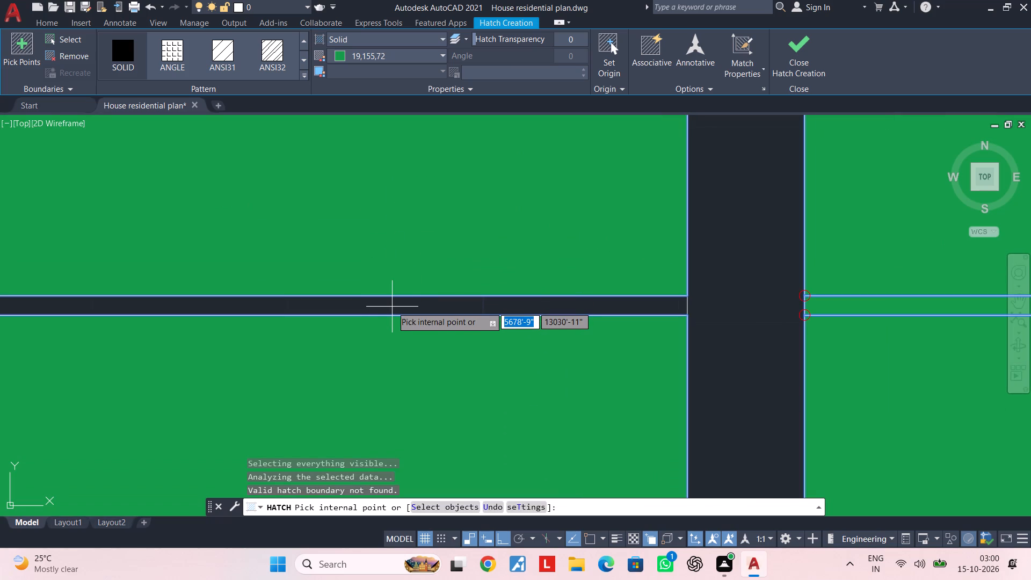
pyautogui.click(393, 305)
pyautogui.scroll(-1, 393, 305)
pyautogui.click(393, 305)
pyautogui.scroll(-1, 393, 305)
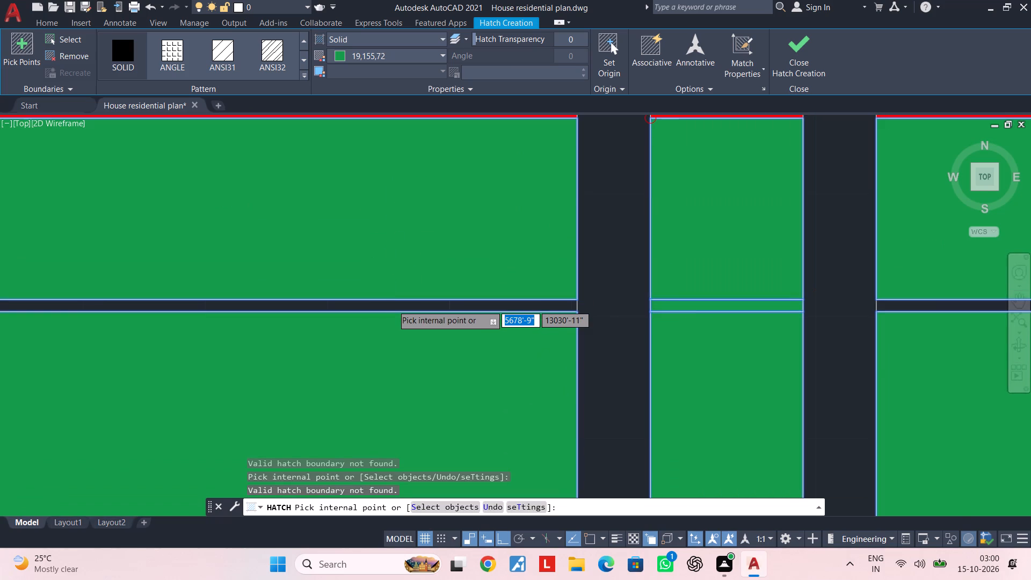
pyautogui.click(393, 305)
pyautogui.scroll(-3, 393, 305)
pyautogui.scroll(4, 524, 303)
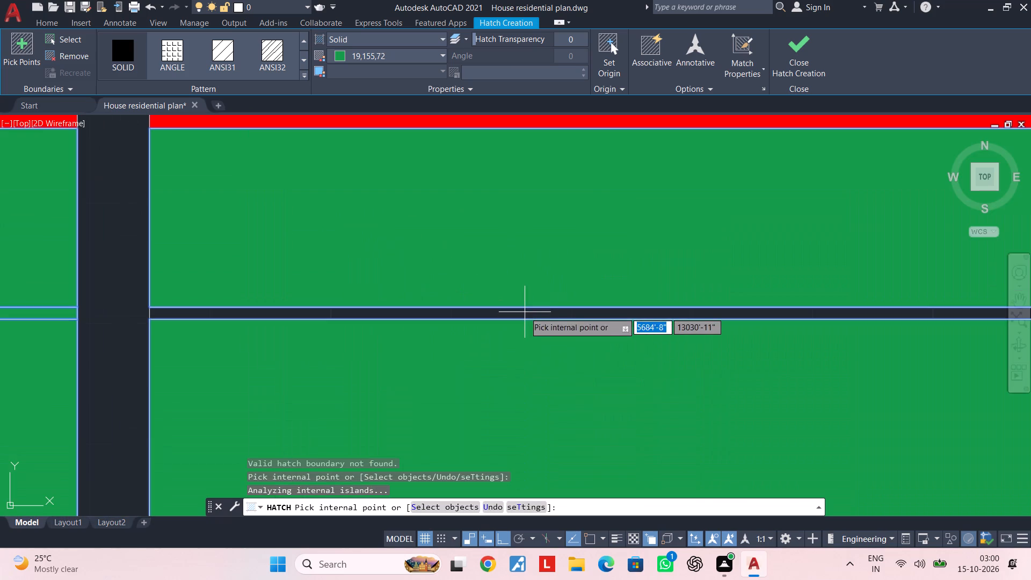
pyautogui.click(525, 312)
# Fill the top eight wide panels of the stair strip below the roof parapet with solid green.
pyautogui.scroll(-5, 525, 312)
pyautogui.moveTo(534, 318); pyautogui.dragTo(533, 274, button='middle')
pyautogui.scroll(3, 559, 299)
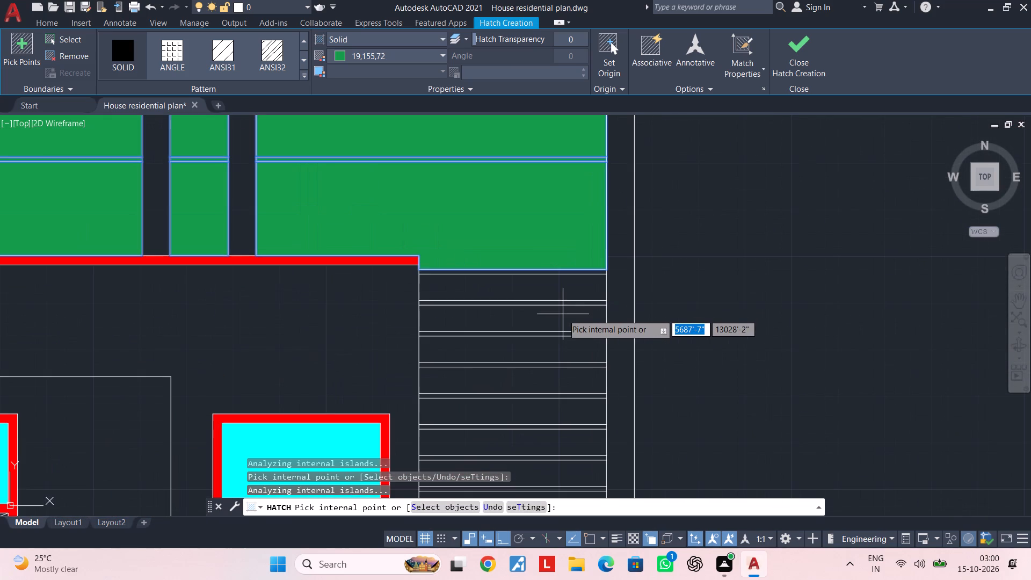
pyautogui.click(539, 289)
pyautogui.click(536, 316)
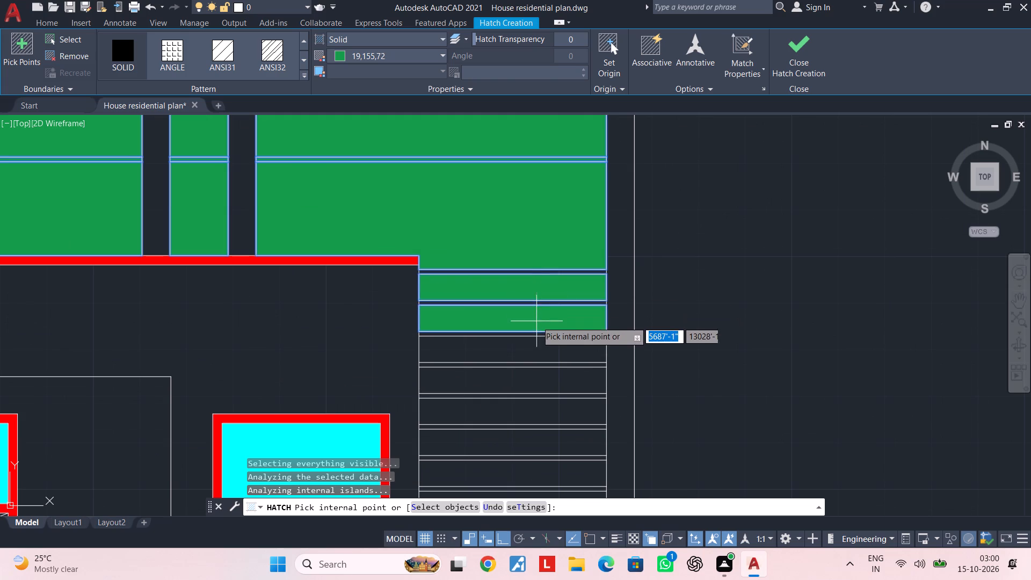
pyautogui.click(538, 344)
pyautogui.click(540, 380)
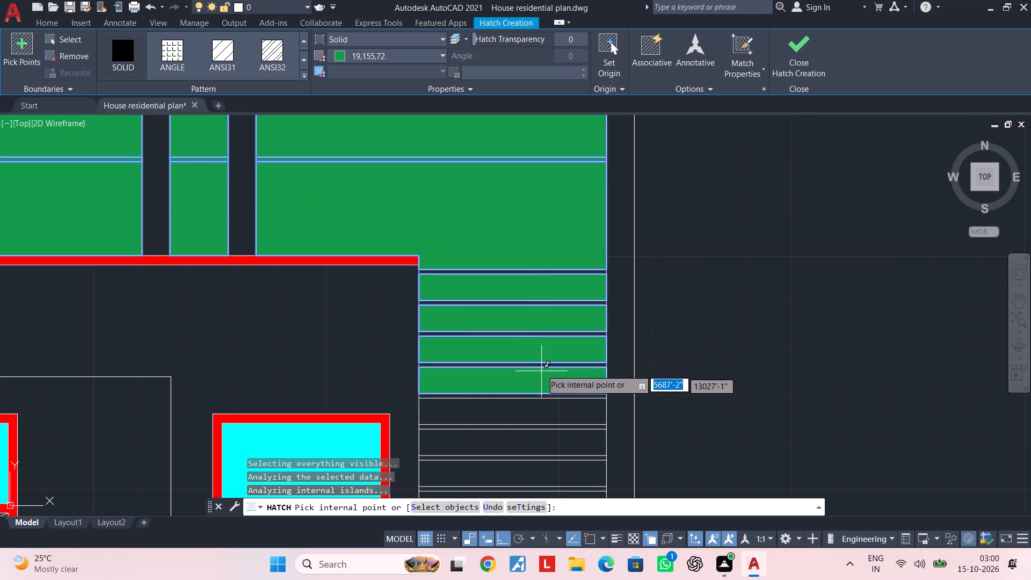
pyautogui.scroll(-3, 541, 369)
pyautogui.moveTo(541, 352); pyautogui.dragTo(545, 244, button='middle')
pyautogui.scroll(3, 536, 268)
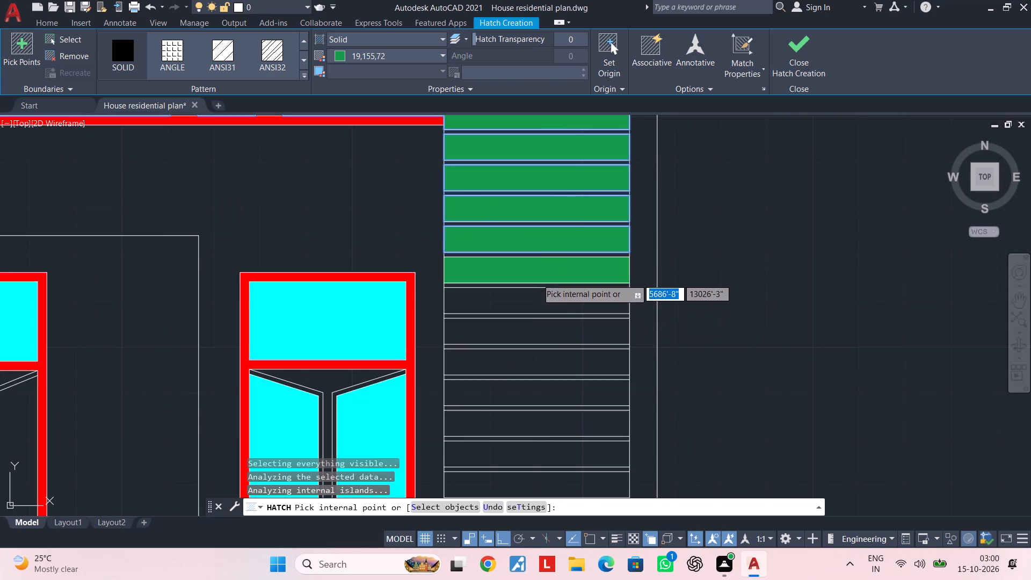
pyautogui.click(537, 279)
pyautogui.click(536, 299)
pyautogui.click(536, 330)
pyautogui.click(540, 353)
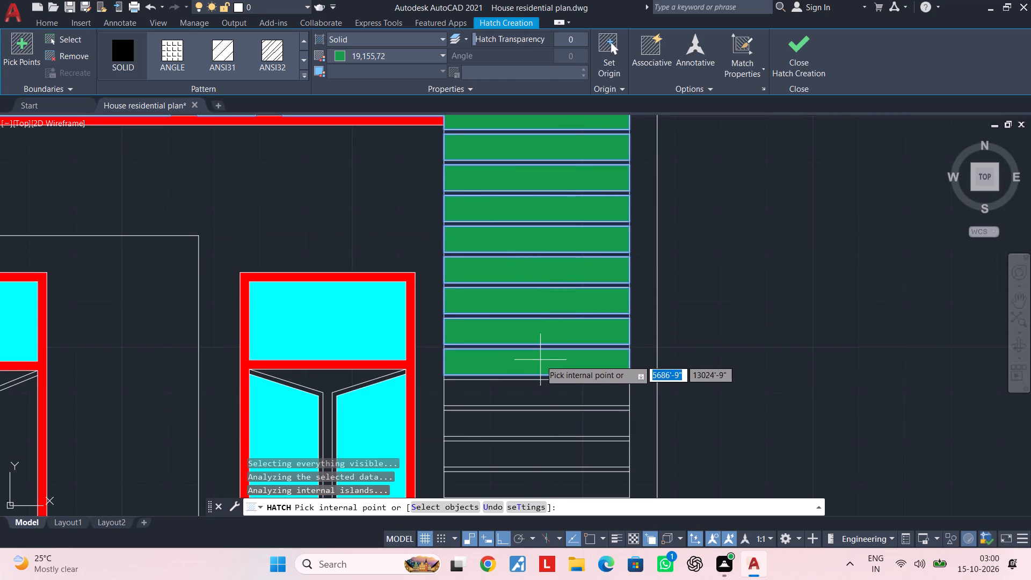
# Continue the solid green 19,155,72 hatch down the stair strip, filling the wide panels beside the upper-floor window.
pyautogui.moveTo(540, 354); pyautogui.dragTo(542, 263, button='middle')
pyautogui.click(533, 302)
pyautogui.click(533, 345)
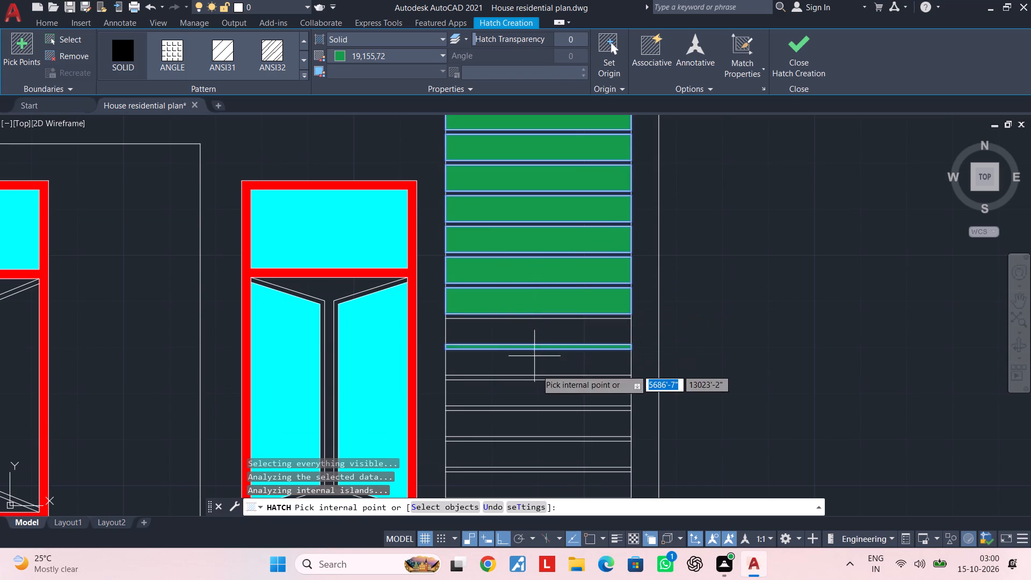
pyautogui.click(536, 371)
pyautogui.click(540, 335)
pyautogui.click(539, 393)
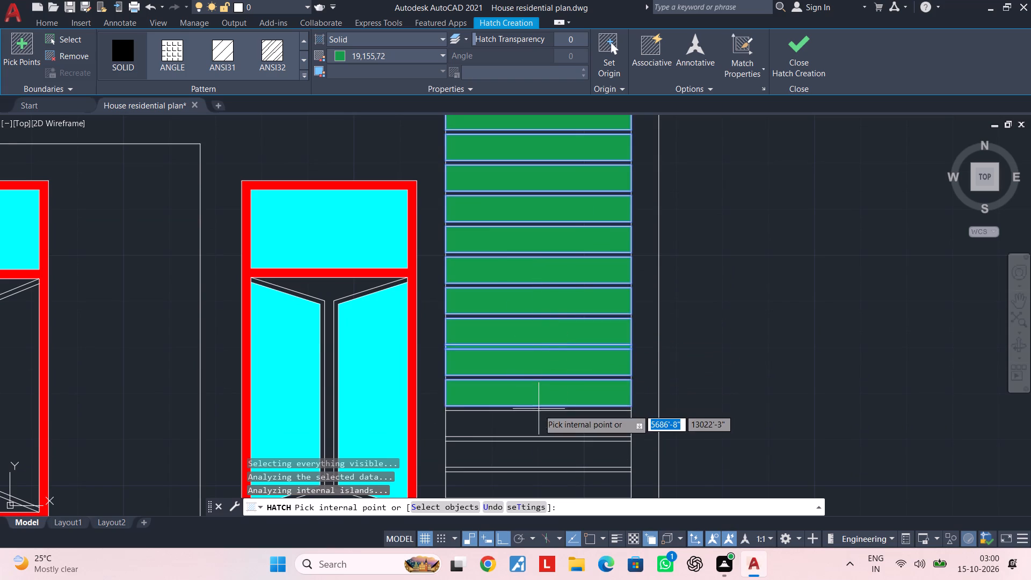
pyautogui.click(539, 418)
pyautogui.moveTo(542, 386); pyautogui.dragTo(535, 242, button='middle')
pyautogui.click(532, 313)
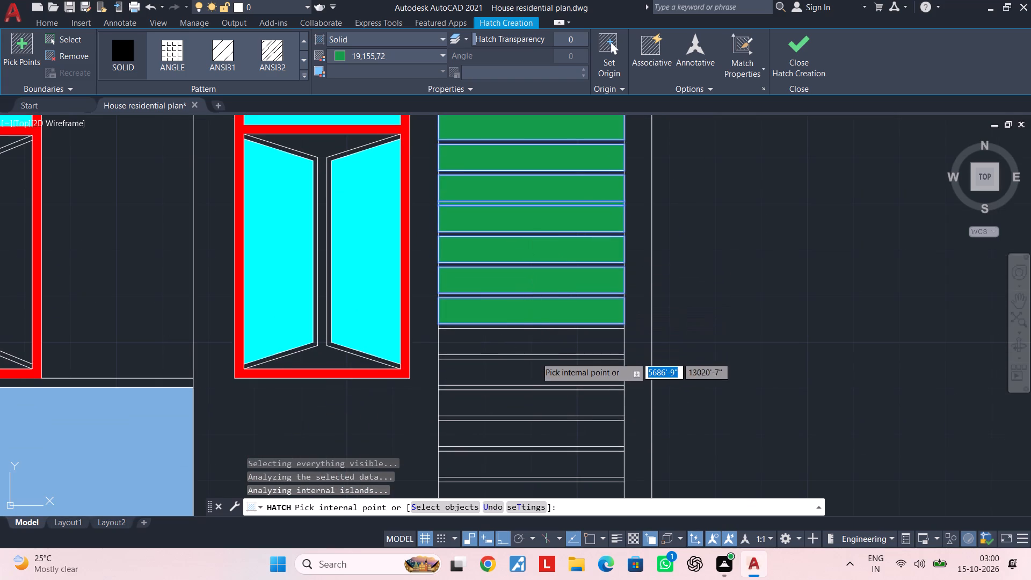
pyautogui.click(536, 357)
pyautogui.click(532, 390)
pyautogui.click(526, 355)
pyautogui.click(526, 338)
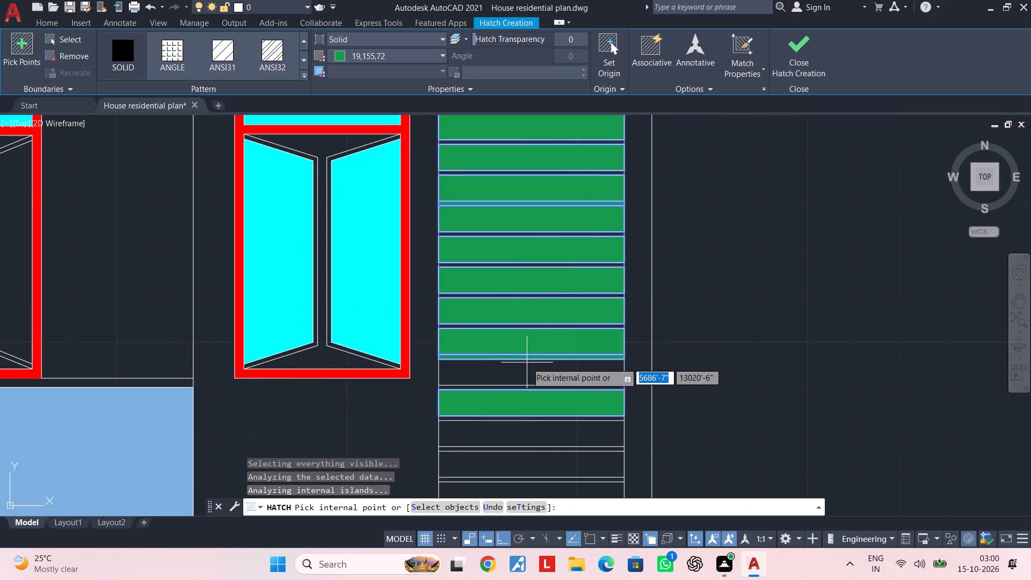
pyautogui.click(527, 368)
pyautogui.click(528, 385)
# Fill the remaining wide stair-strip panels, from just below the upper-floor window down to the strip's base, with solid green.
pyautogui.moveTo(536, 387); pyautogui.dragTo(536, 383, button='middle')
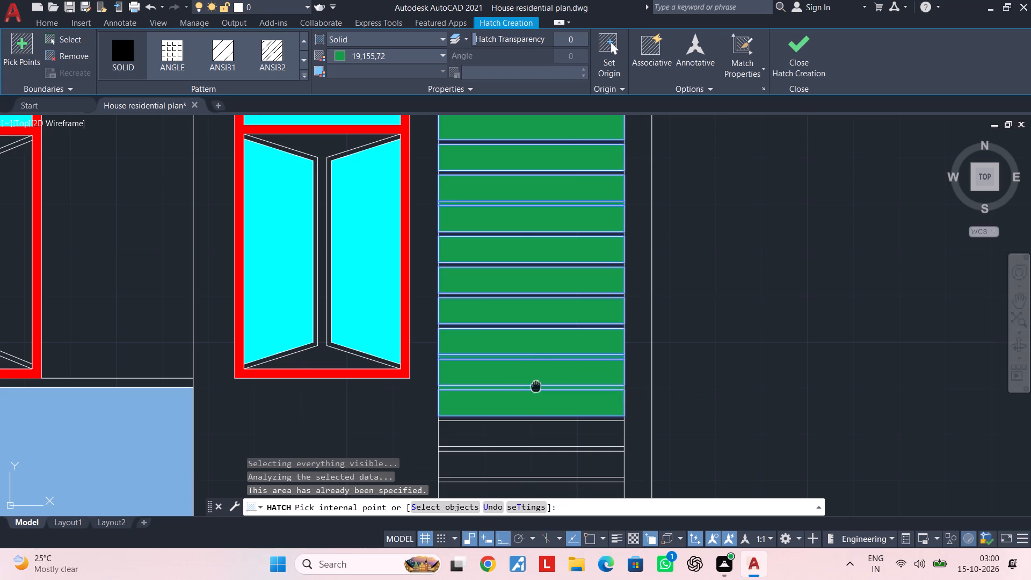
pyautogui.moveTo(536, 383); pyautogui.dragTo(534, 286, button='middle')
pyautogui.click(527, 409)
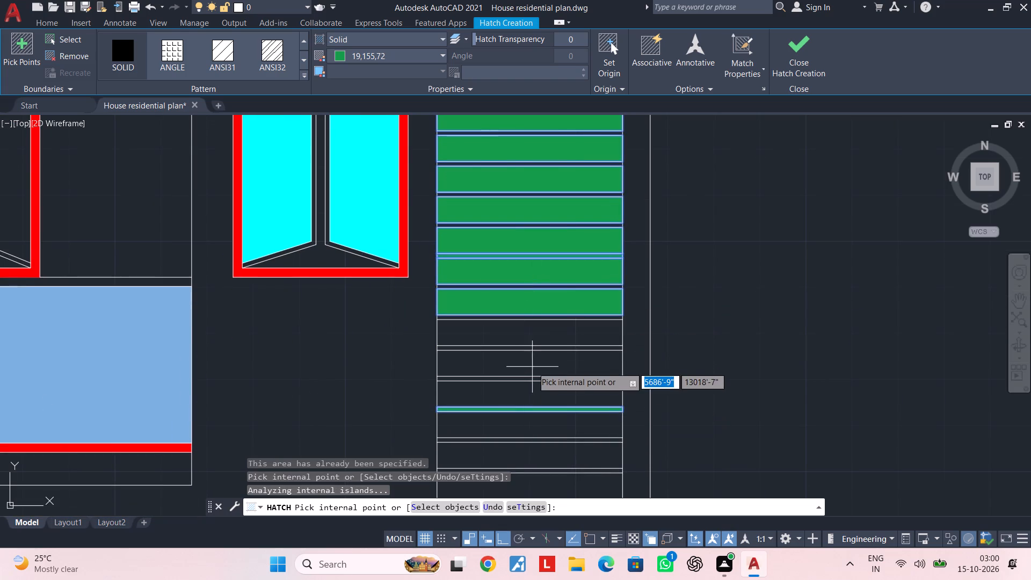
pyautogui.click(532, 366)
pyautogui.click(523, 344)
pyautogui.click(522, 334)
pyautogui.click(524, 320)
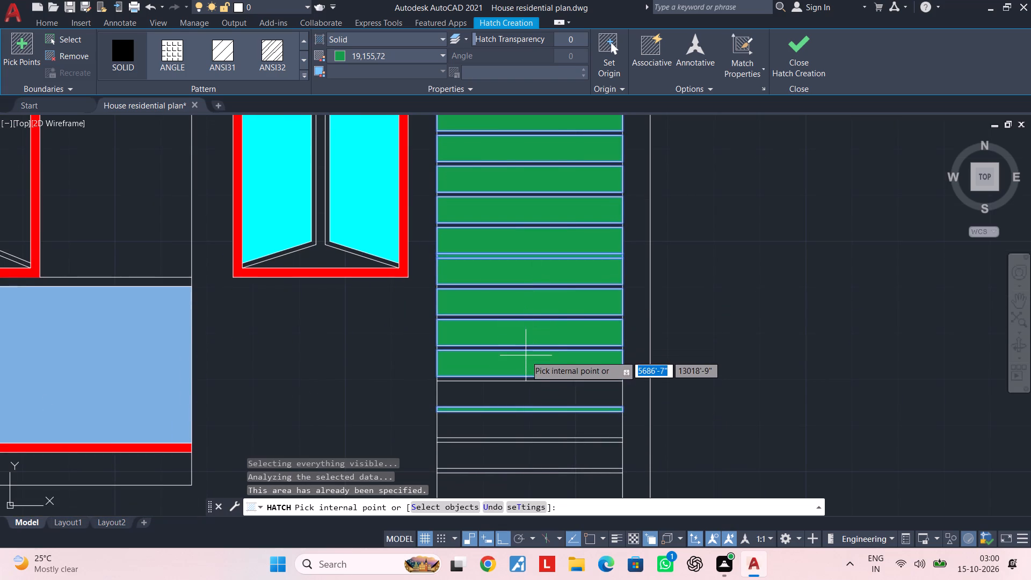
pyautogui.click(526, 345)
pyautogui.moveTo(534, 378); pyautogui.dragTo(553, 270, button='middle')
pyautogui.click(553, 321)
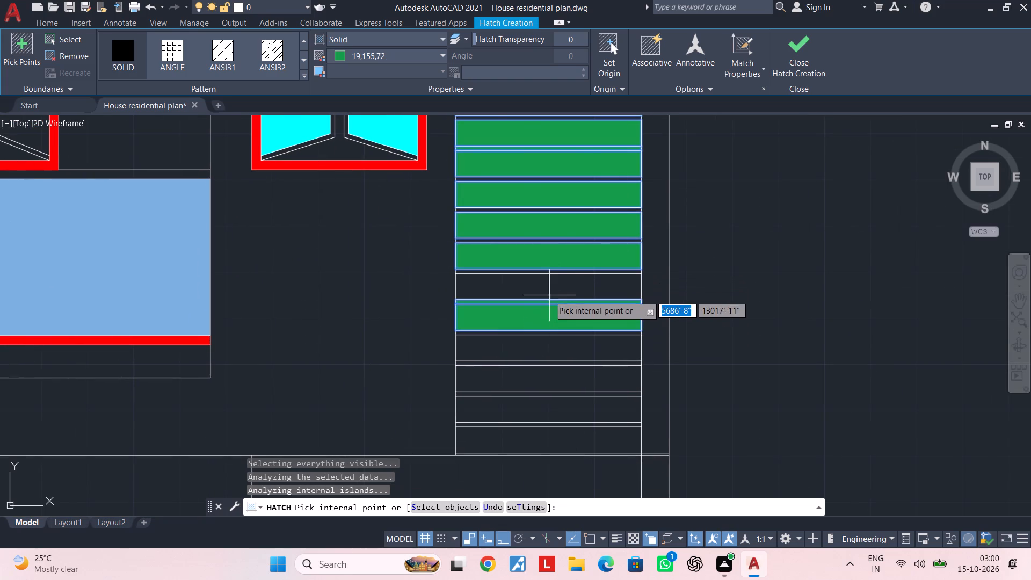
pyautogui.click(549, 293)
pyautogui.click(550, 349)
pyautogui.click(553, 379)
pyautogui.click(553, 399)
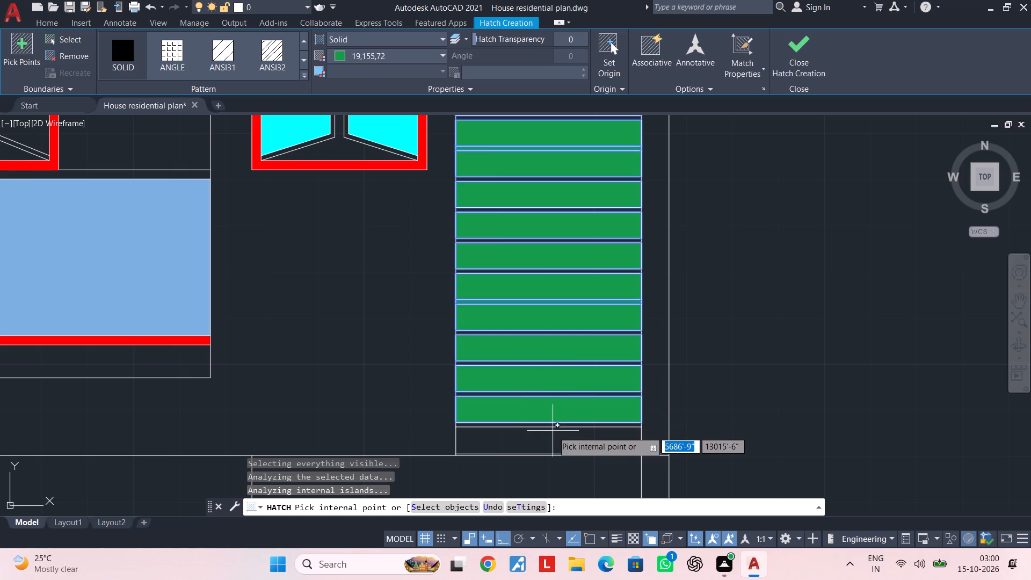
pyautogui.click(552, 437)
# Fill the thin joint strips between the lowest stair-strip panels, below the upper-floor window, with the same solid green.
pyautogui.scroll(2, 553, 433)
pyautogui.click(551, 407)
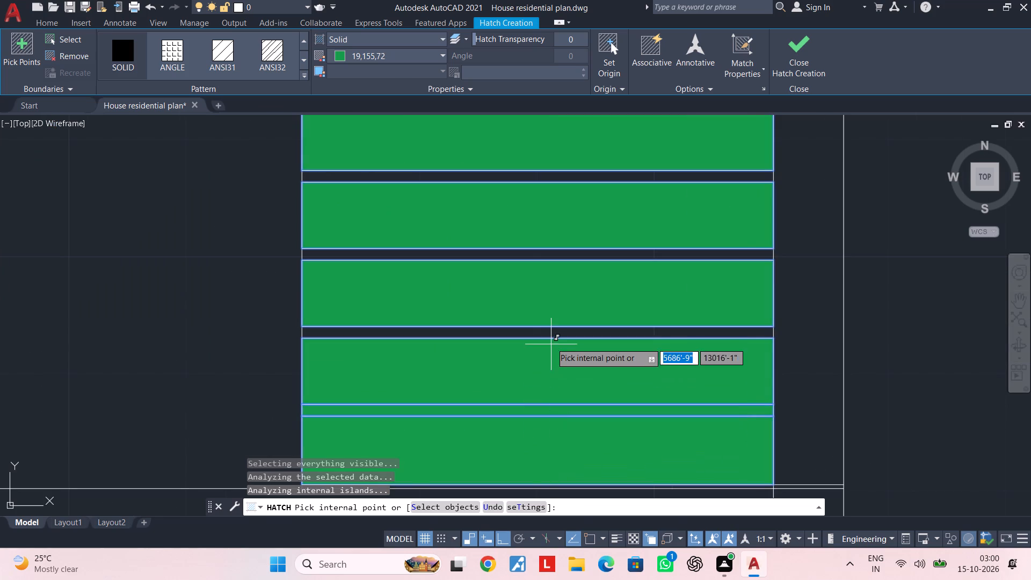
pyautogui.click(550, 332)
pyautogui.click(554, 233)
pyautogui.click(552, 251)
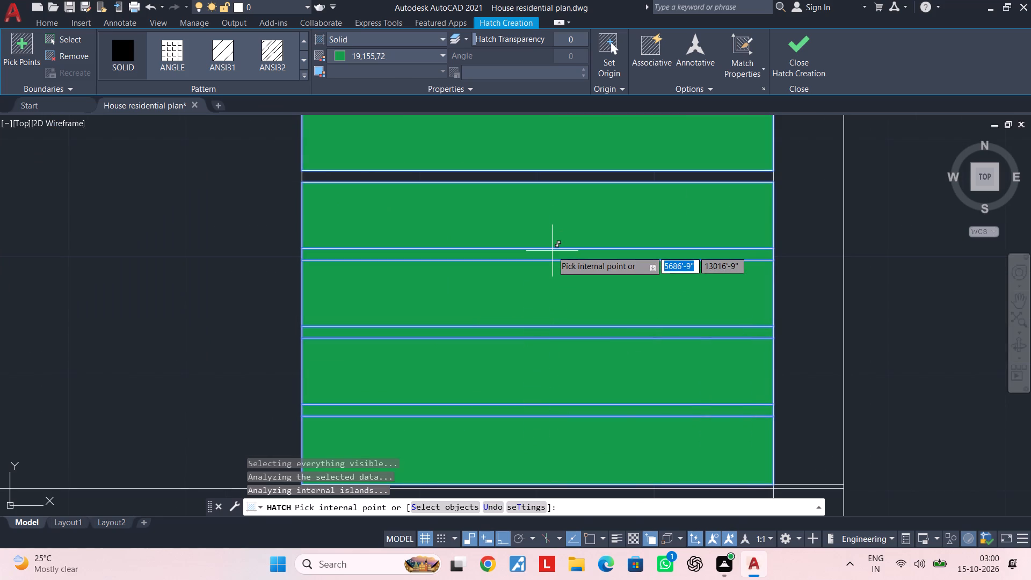
pyautogui.click(552, 251)
pyautogui.scroll(-2, 553, 238)
pyautogui.moveTo(556, 237); pyautogui.dragTo(547, 325, button='middle')
pyautogui.scroll(2, 547, 308)
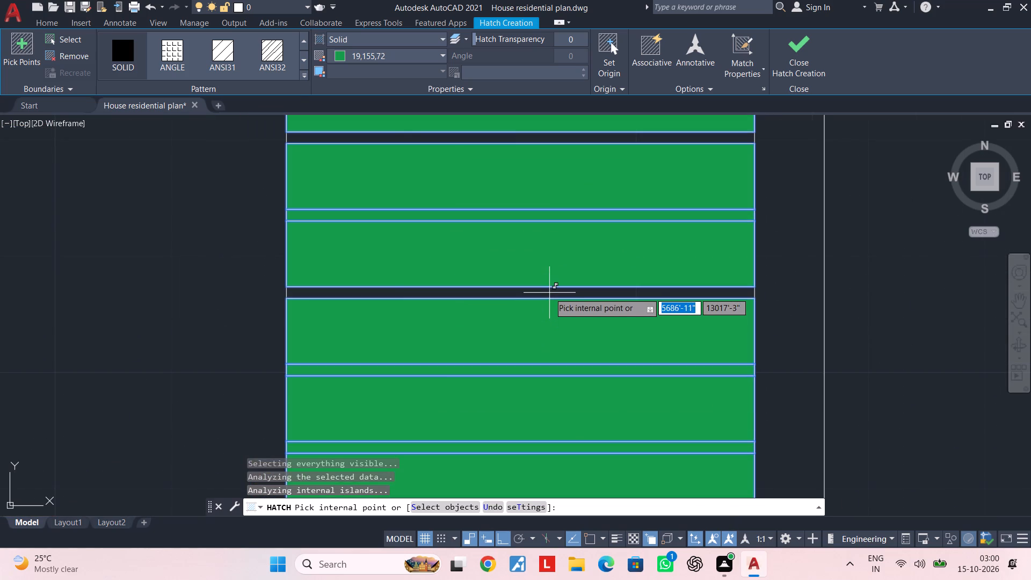
pyautogui.click(549, 289)
pyautogui.moveTo(556, 224); pyautogui.dragTo(533, 407, button='middle')
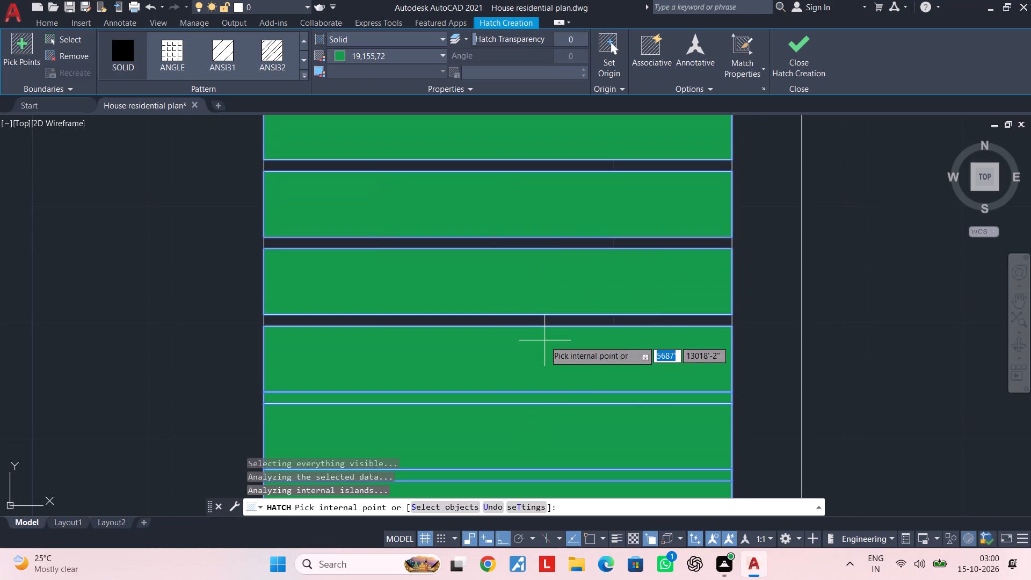
pyautogui.click(545, 318)
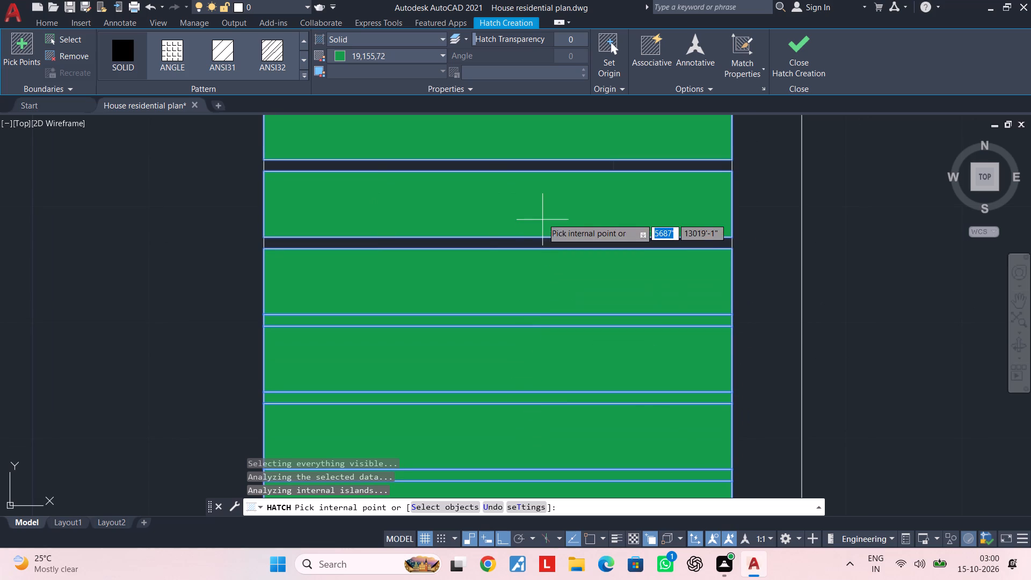
pyautogui.click(543, 238)
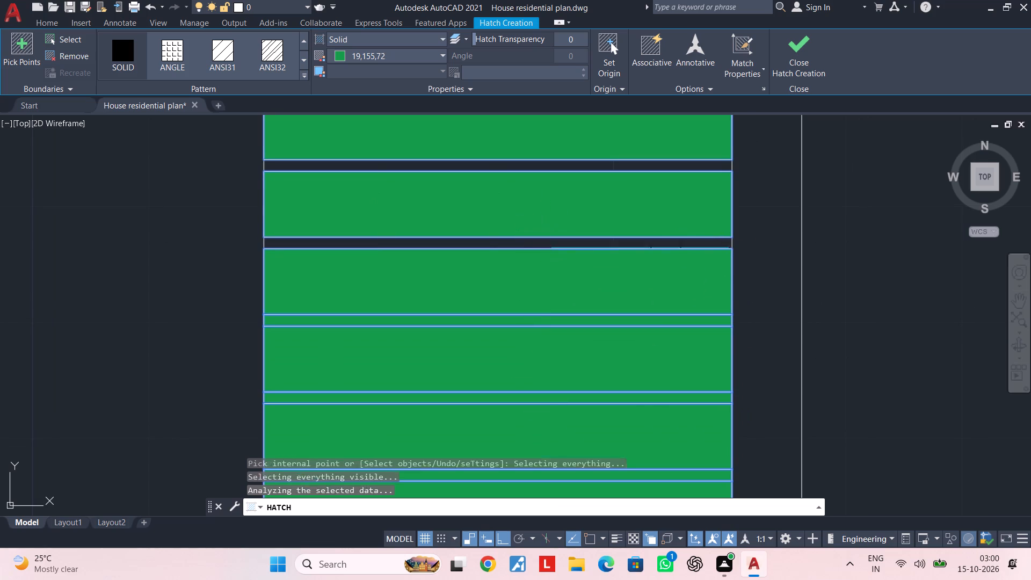
pyautogui.click(573, 170)
# Fill the thin joint strips between the stair panels alongside the lower part of the upper-floor window with solid green.
pyautogui.scroll(-3, 573, 170)
pyautogui.moveTo(573, 172); pyautogui.dragTo(573, 362, button='middle')
pyautogui.scroll(2, 579, 328)
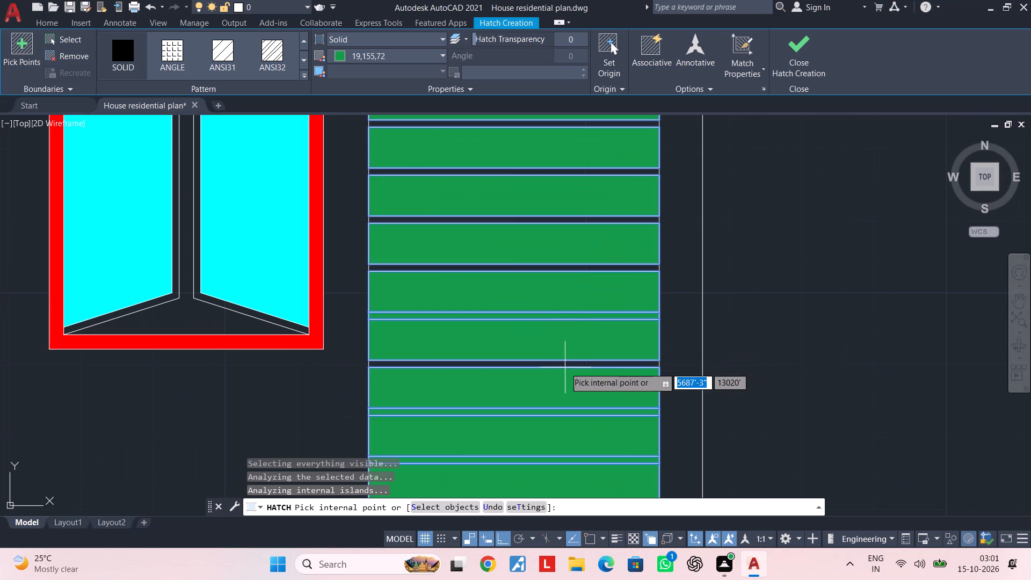
pyautogui.click(564, 365)
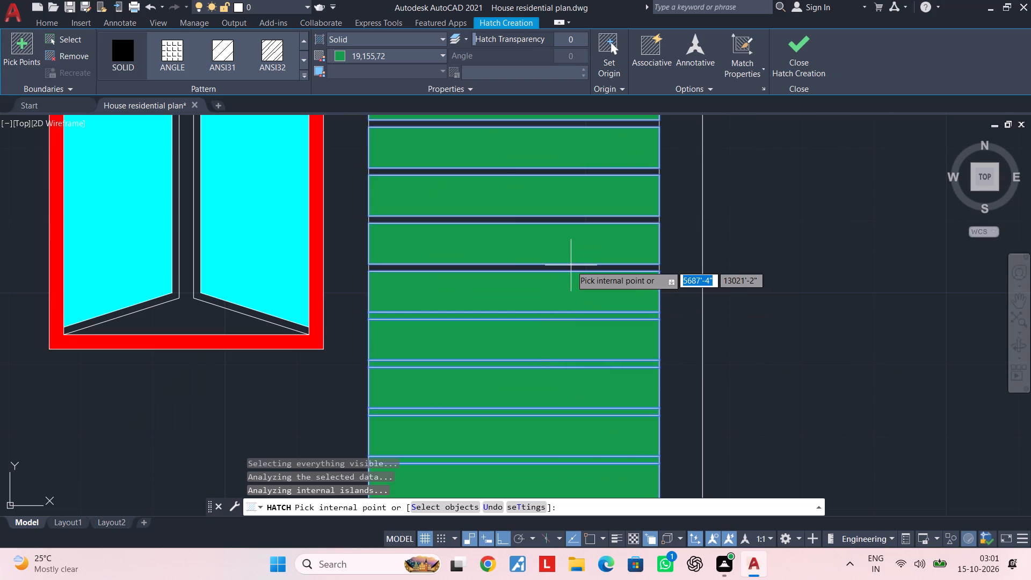
pyautogui.click(571, 265)
pyautogui.click(572, 223)
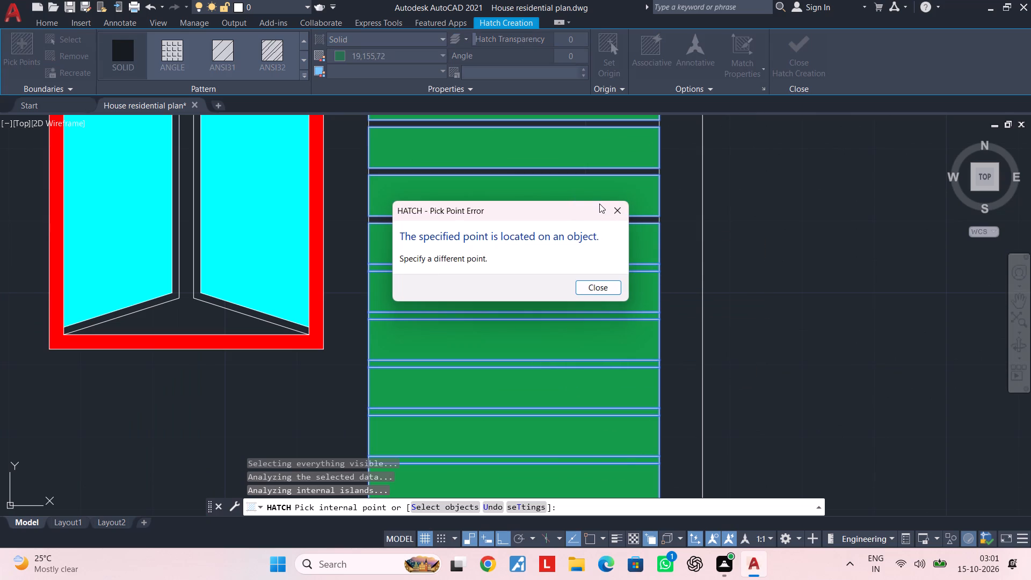
pyautogui.click(608, 205)
pyautogui.click(591, 221)
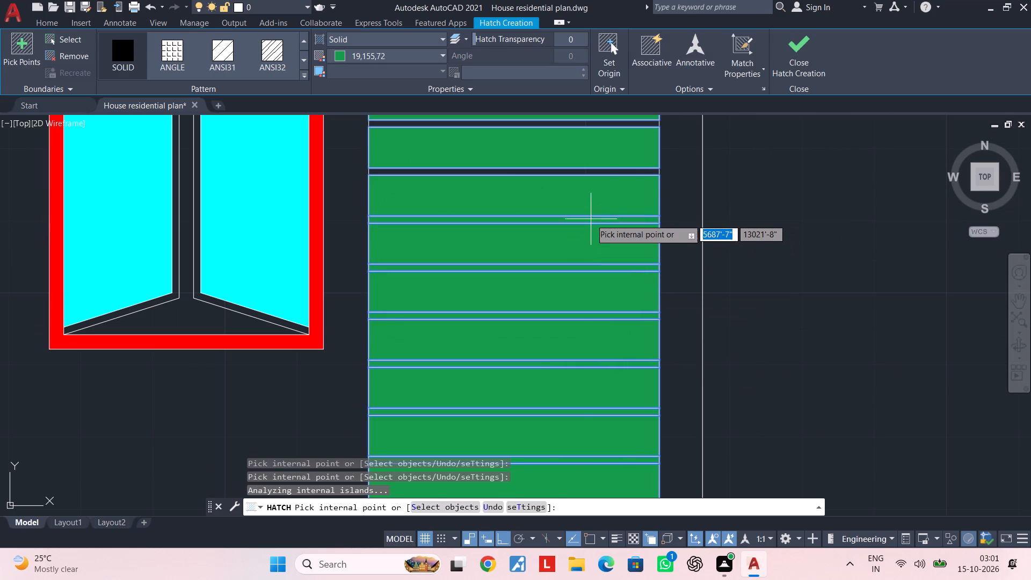
pyautogui.click(594, 166)
pyautogui.click(589, 173)
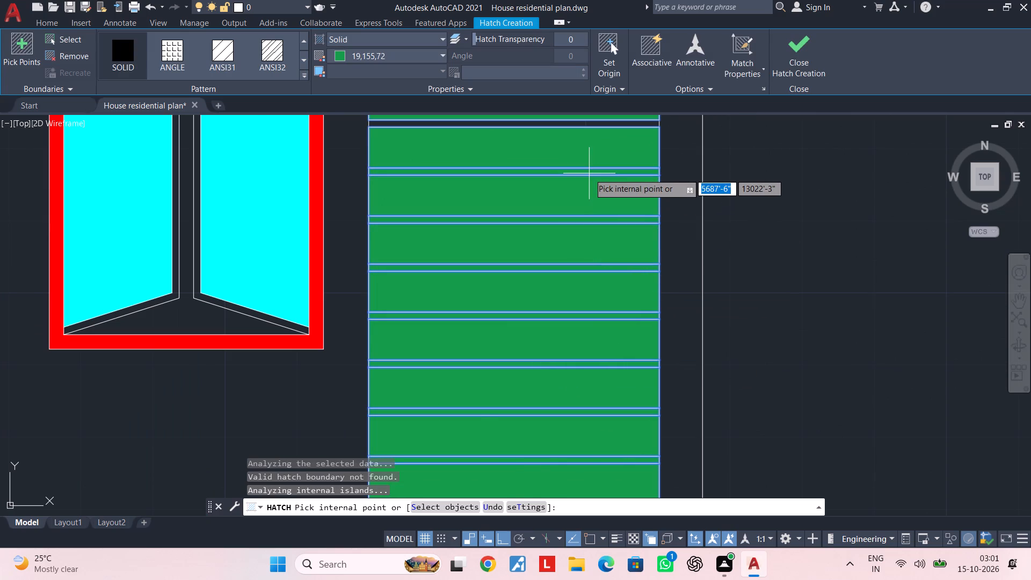
# Fill the thin joint strips between the stair panels alongside the upper part of the upper-floor window with solid green.
pyautogui.scroll(-1, 589, 173)
pyautogui.moveTo(590, 182); pyautogui.dragTo(594, 377, button='middle')
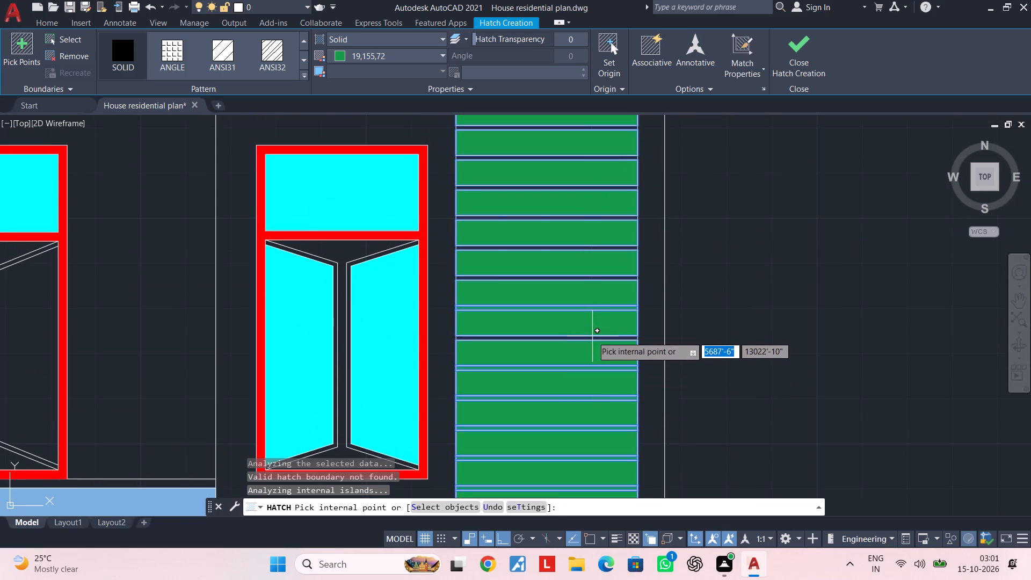
pyautogui.click(592, 336)
pyautogui.click(593, 280)
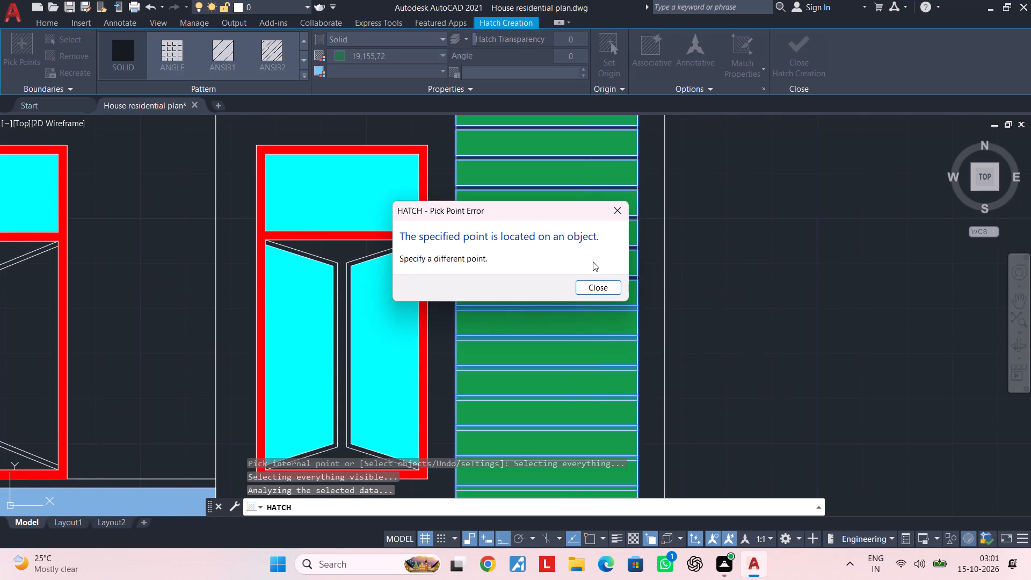
pyautogui.click(613, 219)
pyautogui.scroll(1, 604, 257)
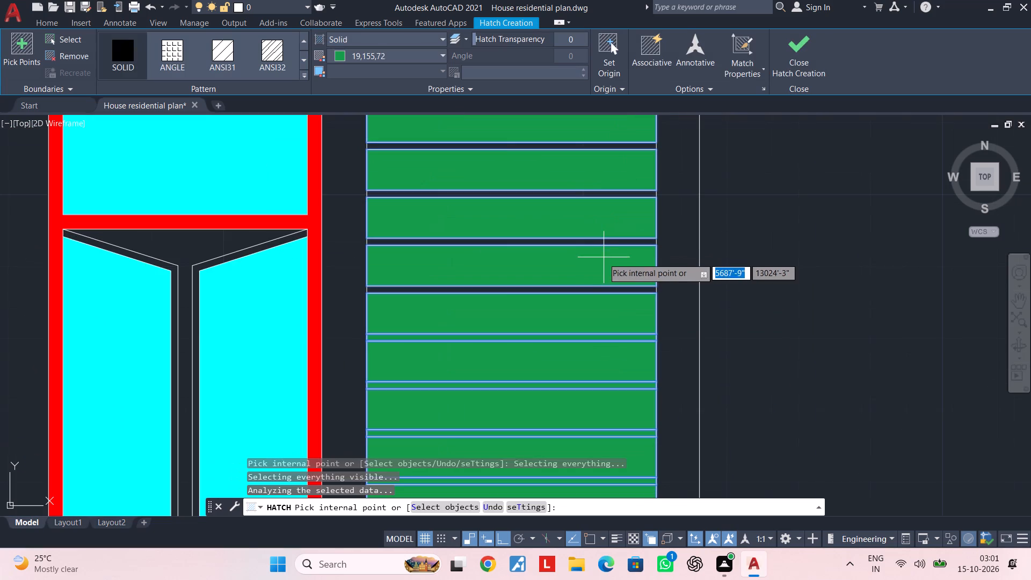
pyautogui.click(597, 288)
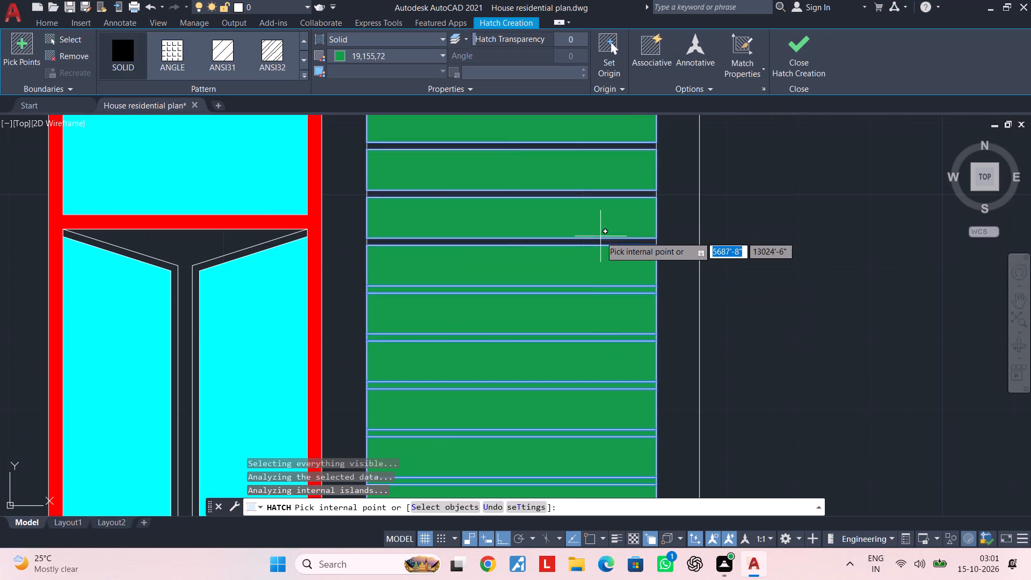
pyautogui.click(595, 241)
pyautogui.click(590, 193)
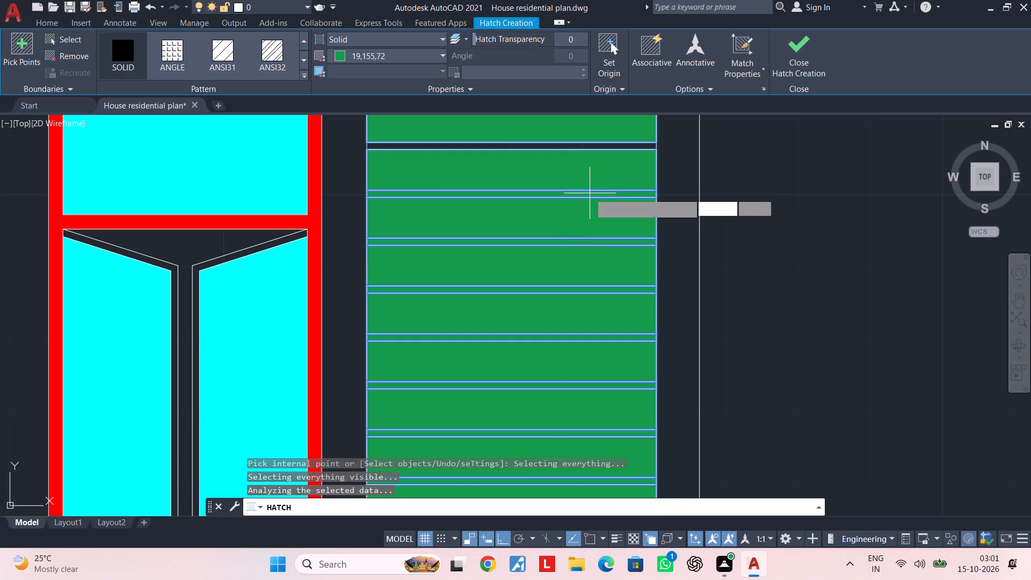
# Fill the remaining thin joint strips from the window's top up to the roof parapet with solid green and finish the hatch.
pyautogui.scroll(-2, 591, 189)
pyautogui.moveTo(593, 193); pyautogui.dragTo(594, 318, button='middle')
pyautogui.scroll(2, 593, 307)
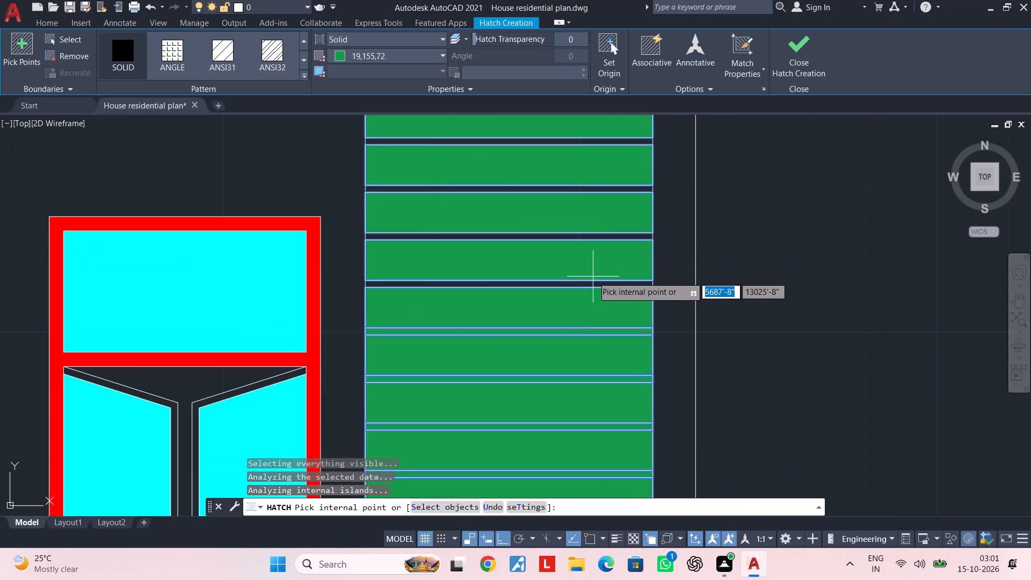
pyautogui.click(593, 280)
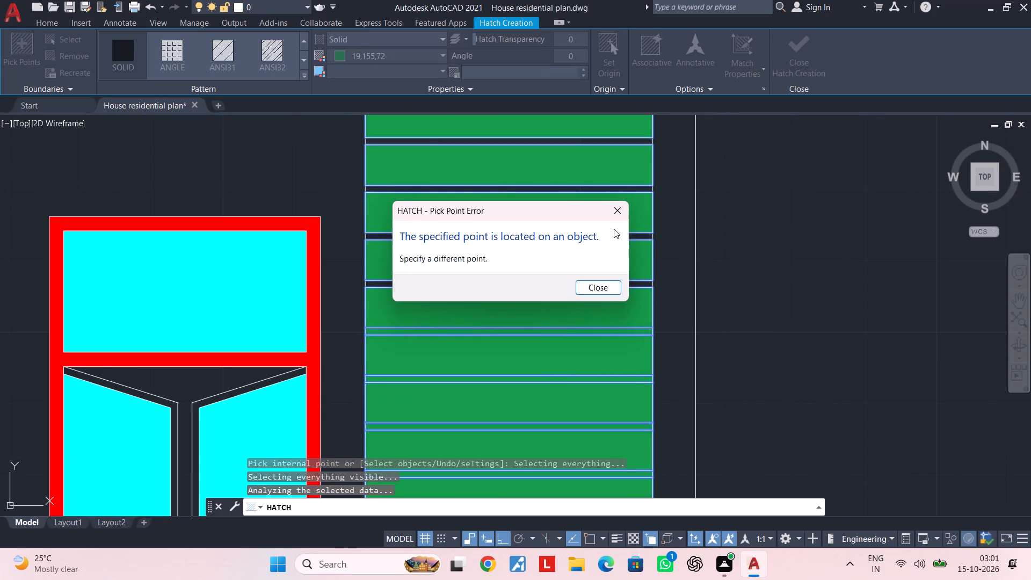
pyautogui.click(618, 215)
pyautogui.click(605, 284)
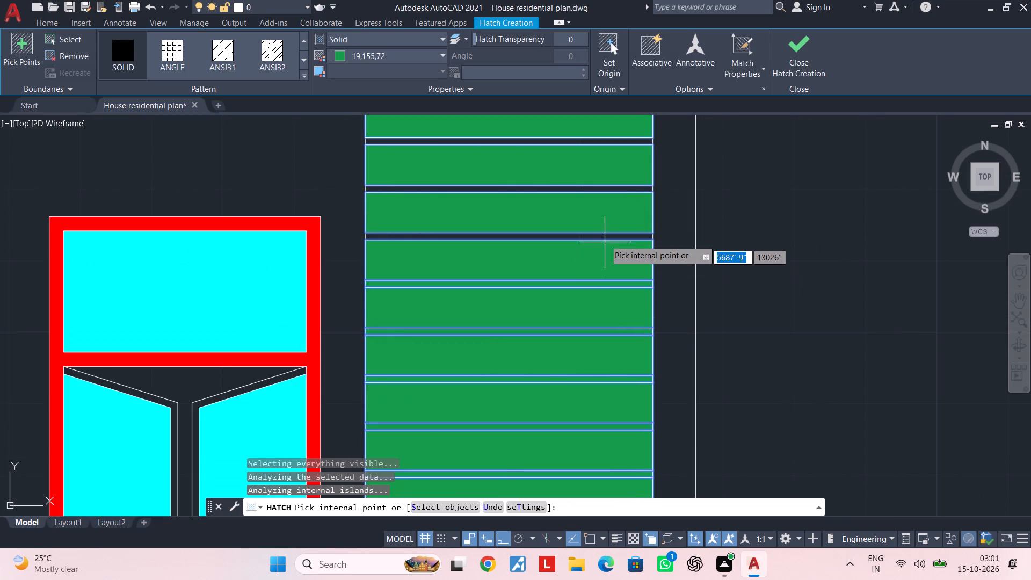
pyautogui.click(601, 238)
pyautogui.moveTo(601, 238); pyautogui.dragTo(605, 378, button='middle')
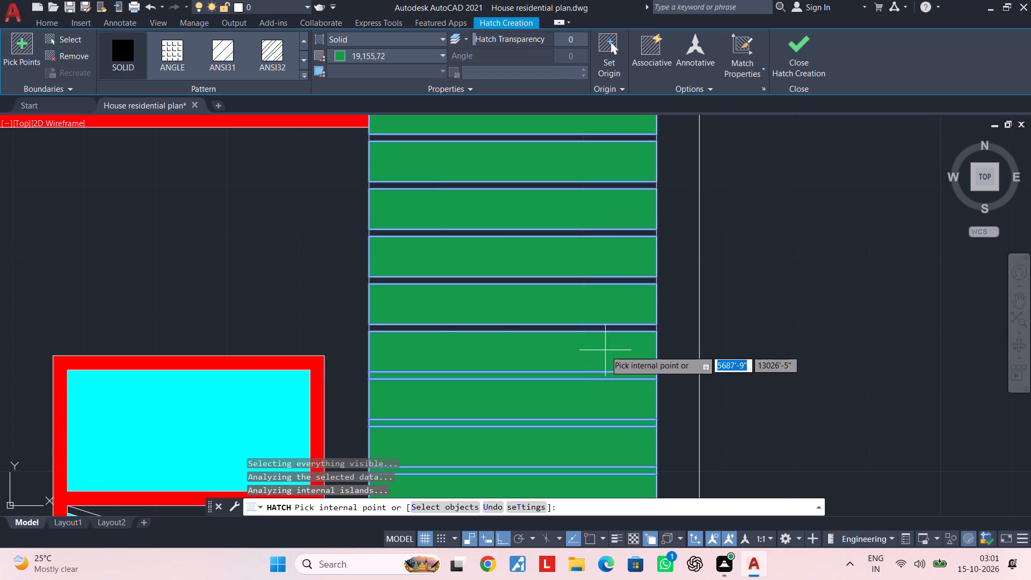
pyautogui.click(604, 327)
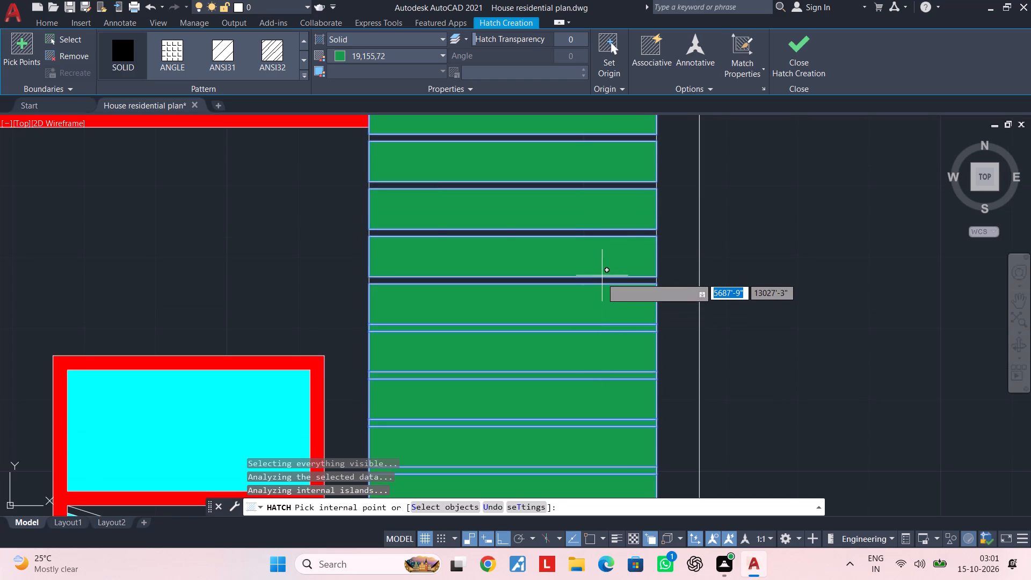
pyautogui.click(600, 279)
pyautogui.moveTo(601, 261); pyautogui.dragTo(596, 345, button='middle')
pyautogui.click(599, 319)
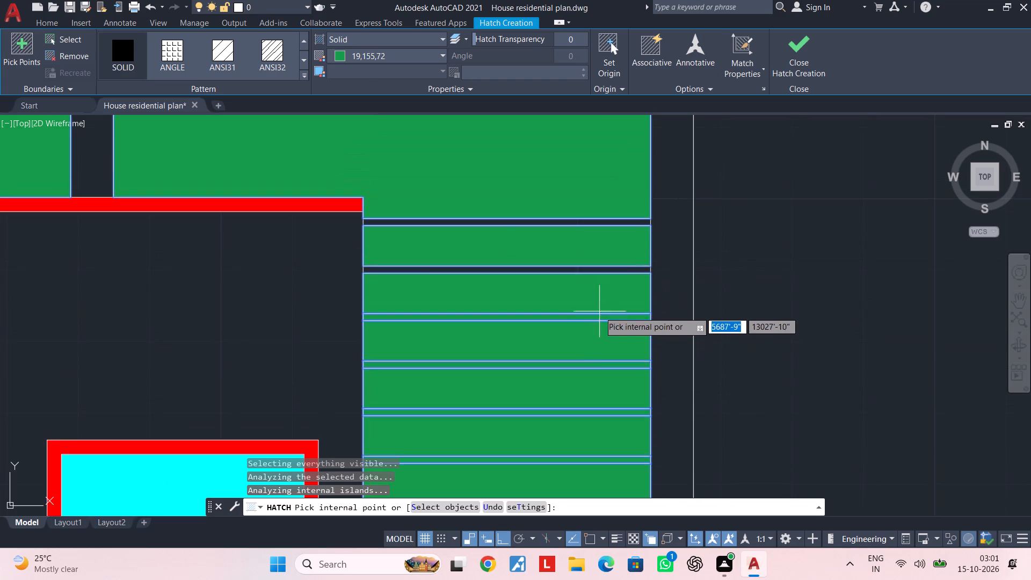
pyautogui.click(602, 271)
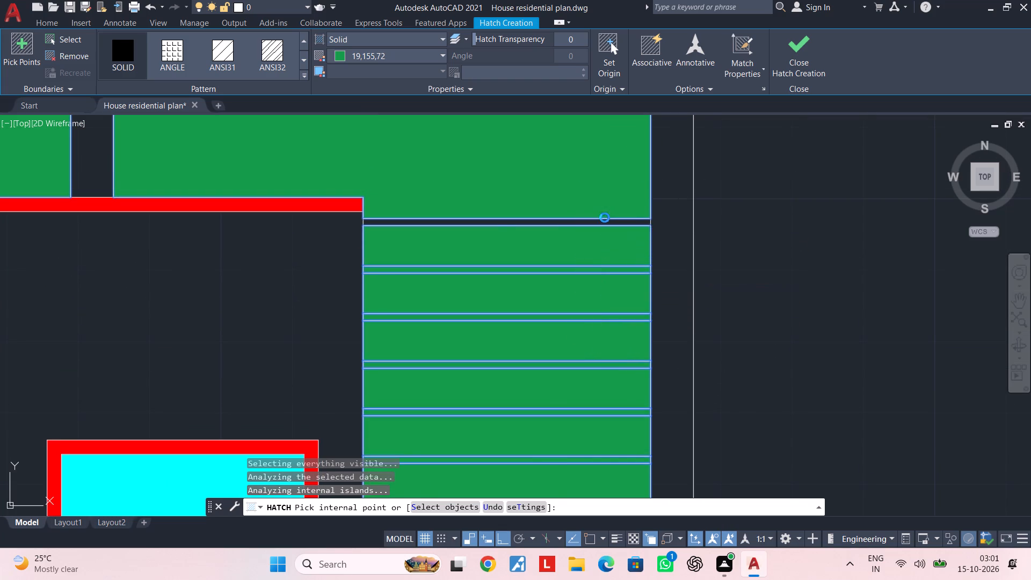
pyautogui.click(605, 218)
pyautogui.click(598, 223)
pyautogui.scroll(-3, 597, 275)
pyautogui.press('Escape')
pyautogui.press('Escape')
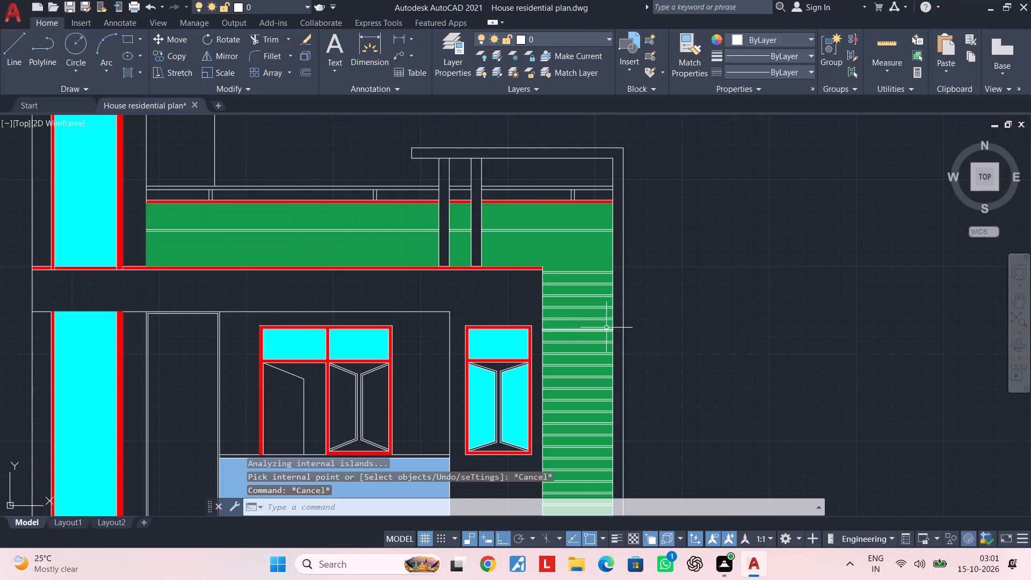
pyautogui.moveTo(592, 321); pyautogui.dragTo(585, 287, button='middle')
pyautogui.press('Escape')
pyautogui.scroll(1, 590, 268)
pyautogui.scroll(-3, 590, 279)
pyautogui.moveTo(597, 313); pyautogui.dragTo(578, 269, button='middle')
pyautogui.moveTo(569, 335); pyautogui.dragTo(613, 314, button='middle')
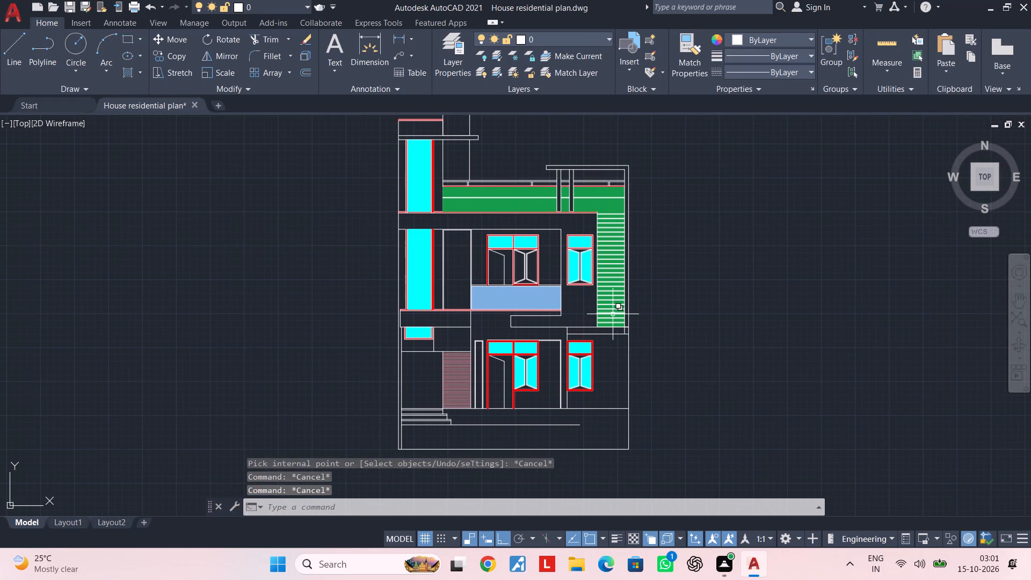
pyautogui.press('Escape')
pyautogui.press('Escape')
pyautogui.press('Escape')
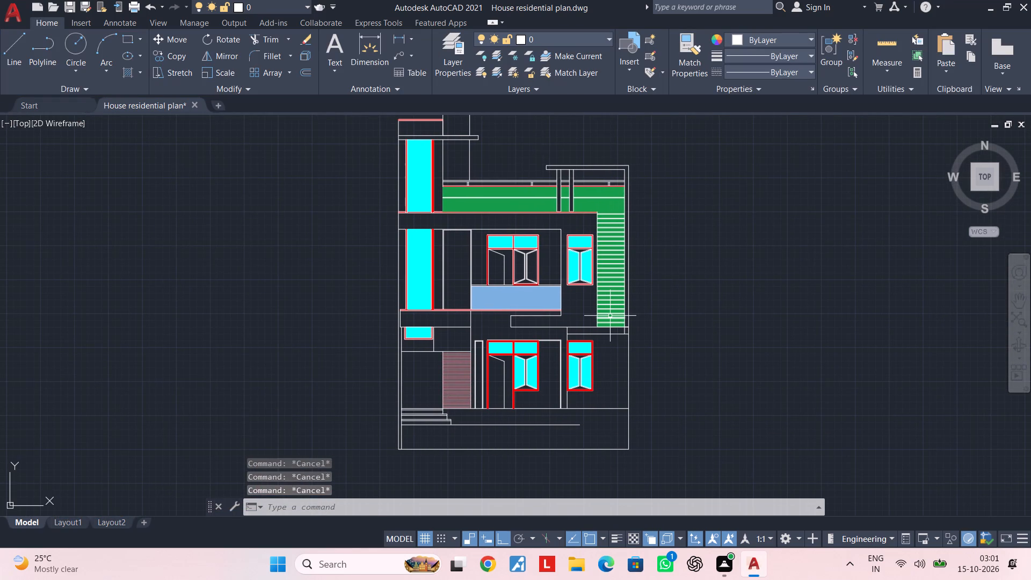
# Fill the horizontal band directly beneath the green stair strip, above the ground-floor window, with the same solid green.
pyautogui.scroll(3, 607, 328)
pyautogui.moveTo(605, 345); pyautogui.dragTo(579, 342, button='middle')
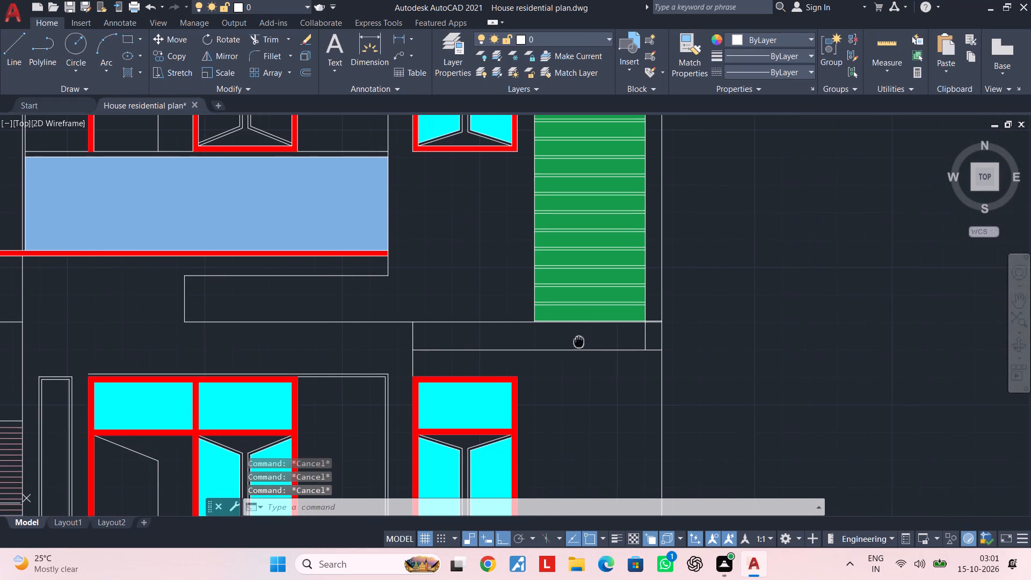
pyautogui.moveTo(579, 342); pyautogui.dragTo(575, 341, button='middle')
pyautogui.press('Escape')
pyautogui.press('h')
pyautogui.press('space')
pyautogui.click(568, 331)
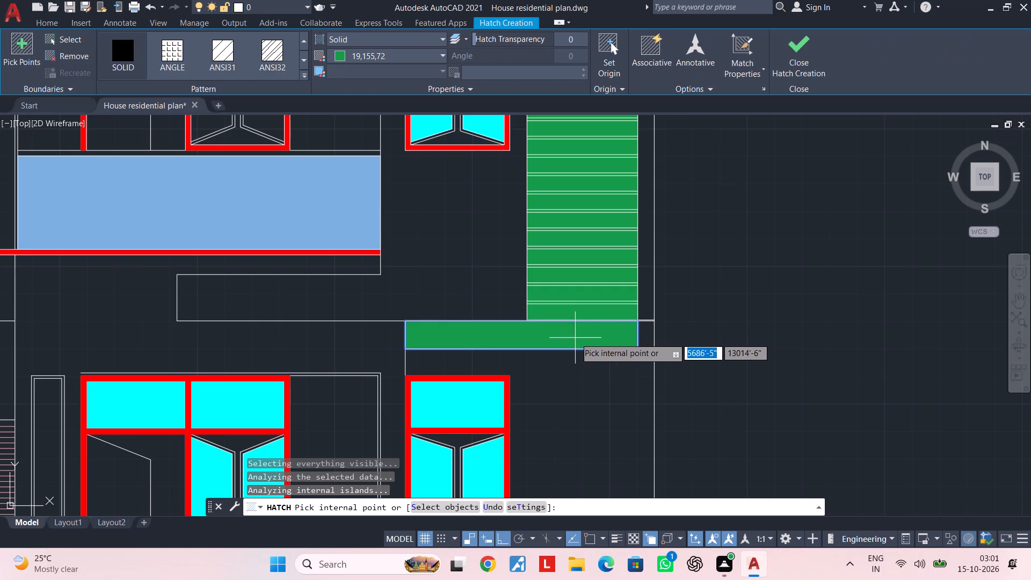
pyautogui.press('Escape')
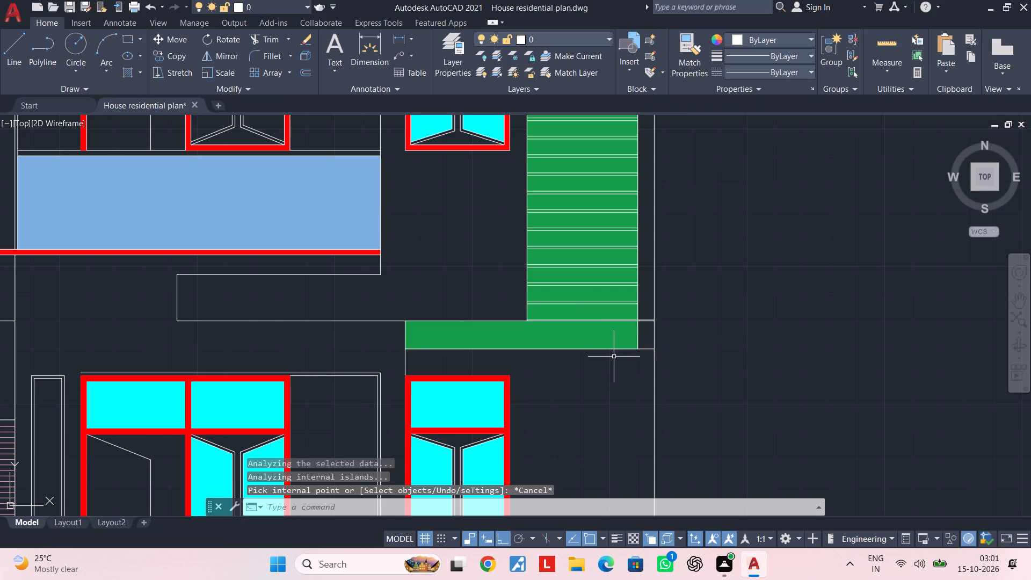
# Trim the short line stubs between the base of the green stair strip and the building's outer edge line.
pyautogui.moveTo(614, 354); pyautogui.dragTo(545, 355, button='middle')
pyautogui.press('Escape')
pyautogui.write('tr')
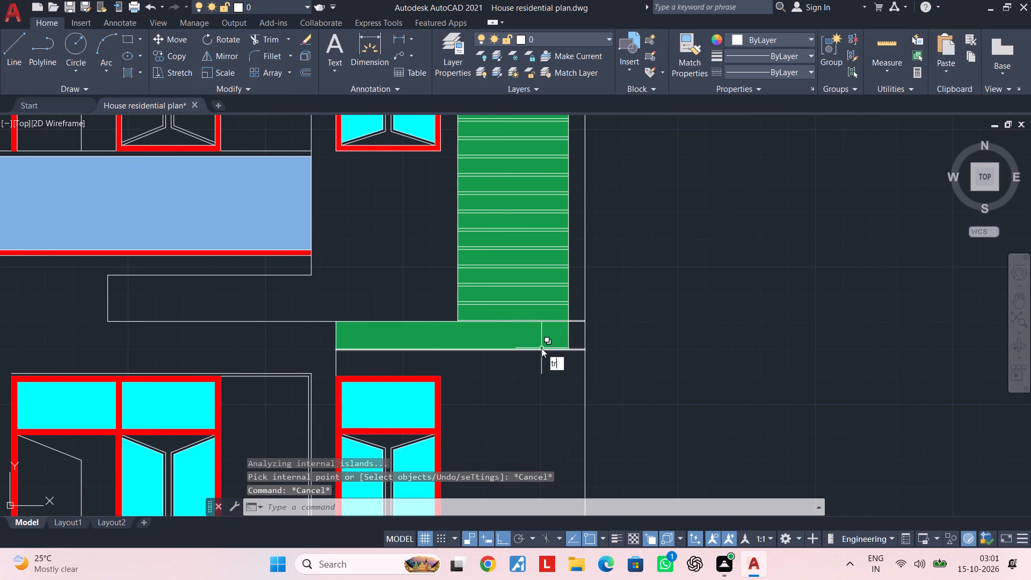
pyautogui.press('space')
pyautogui.scroll(2, 584, 315)
pyautogui.click(562, 330)
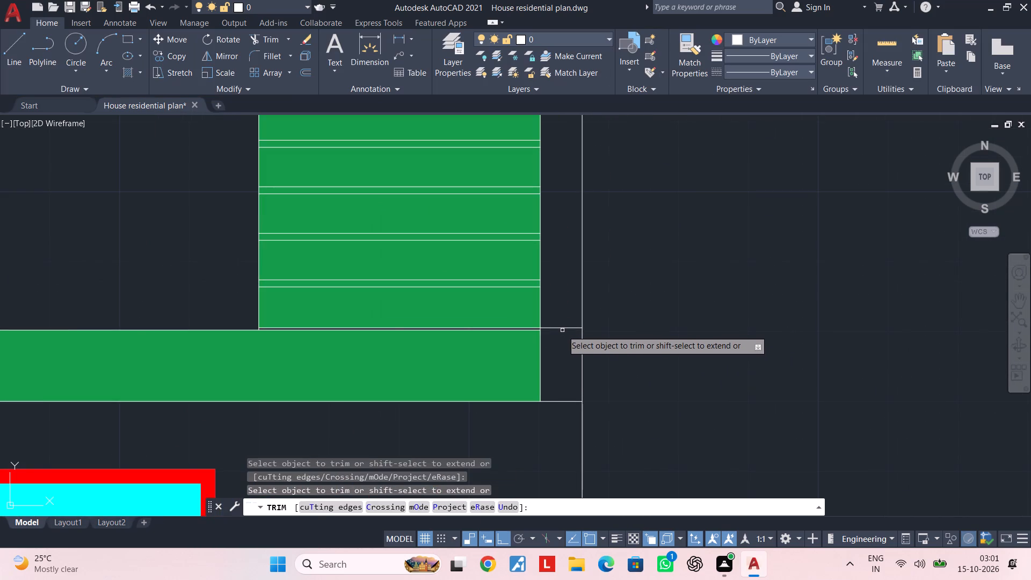
pyautogui.click(563, 327)
pyautogui.press('Escape')
pyautogui.scroll(-2, 551, 347)
pyautogui.moveTo(521, 363); pyautogui.dragTo(623, 334, button='middle')
pyautogui.press('Escape')
pyautogui.press('Escape')
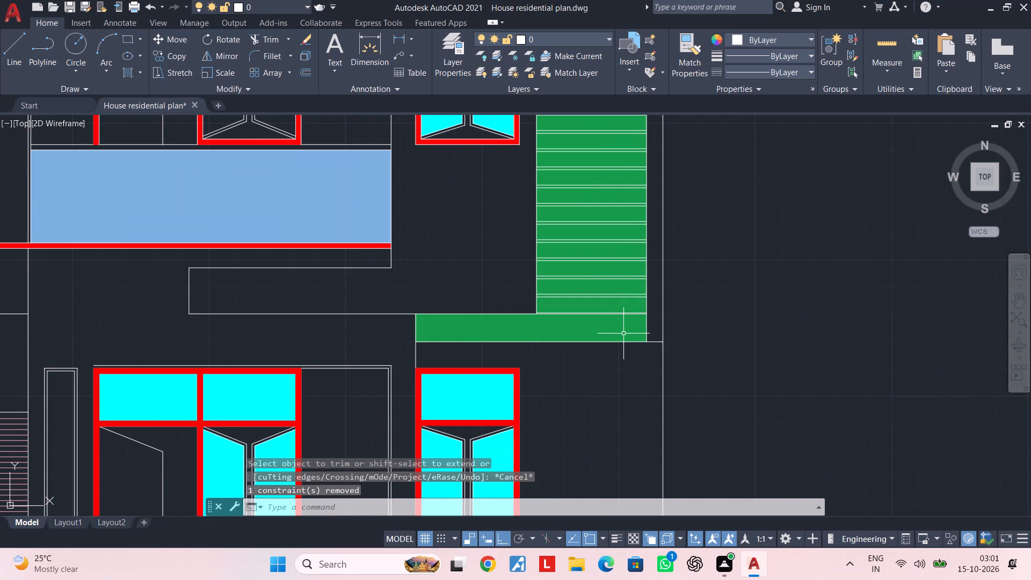
pyautogui.press('Escape')
# Fill the wall area around the ground-floor entrance and below the balcony with solid grey, colour 8.
pyautogui.scroll(-1, 608, 338)
pyautogui.moveTo(602, 339); pyautogui.dragTo(651, 318, button='middle')
pyautogui.press('Escape')
pyautogui.press('Escape')
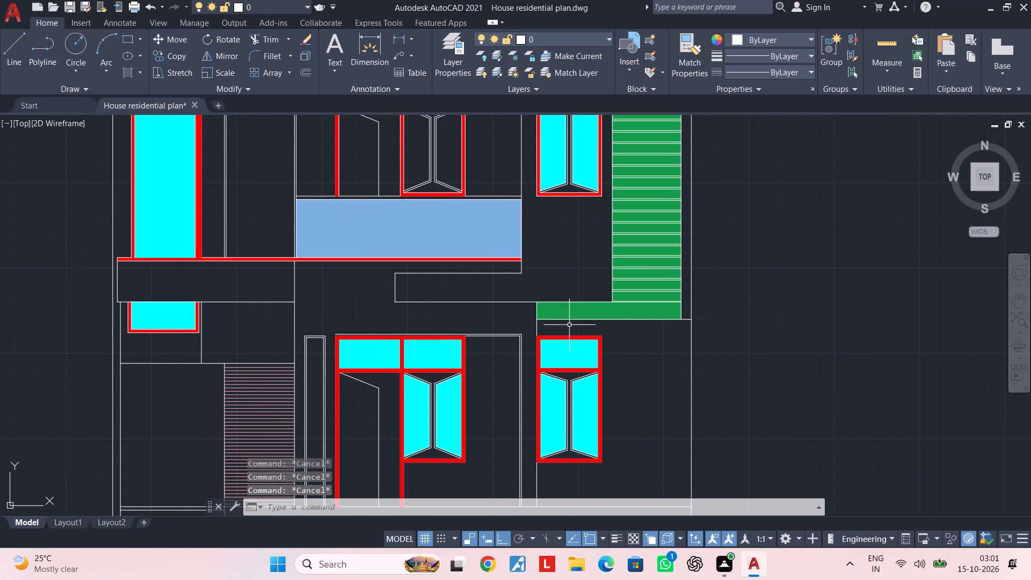
pyautogui.press('h')
pyautogui.press('space')
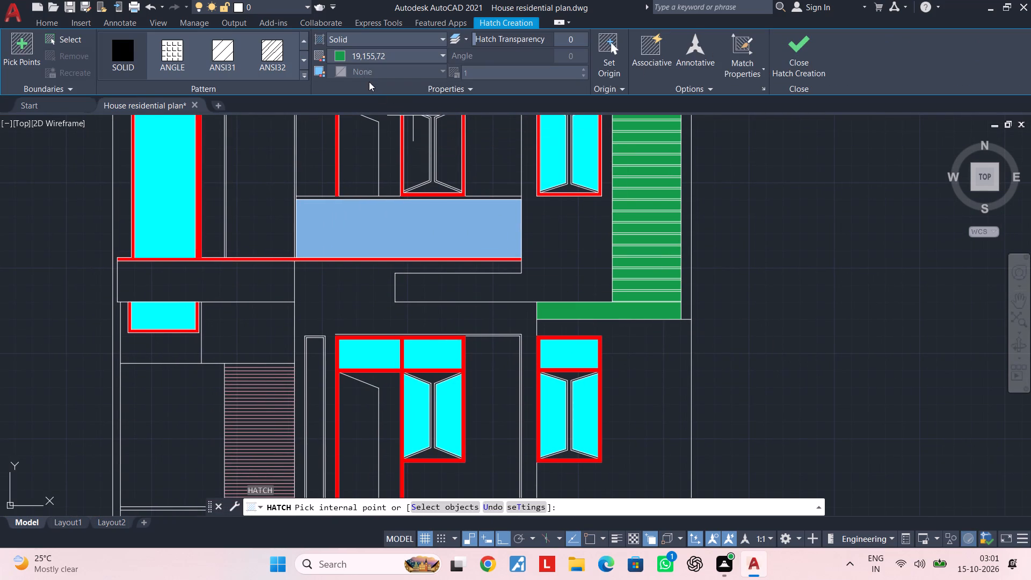
pyautogui.click(343, 57)
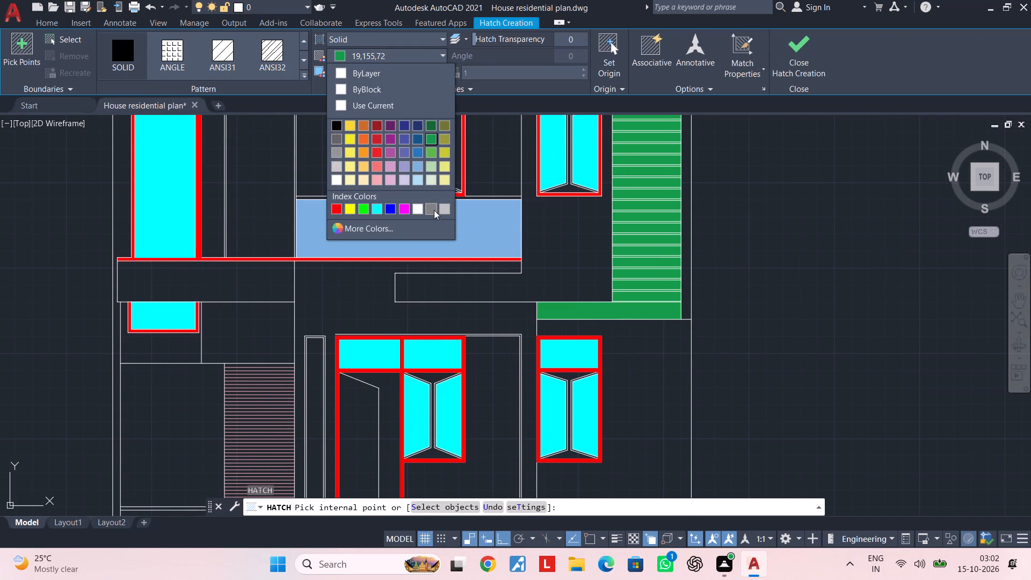
pyautogui.click(434, 209)
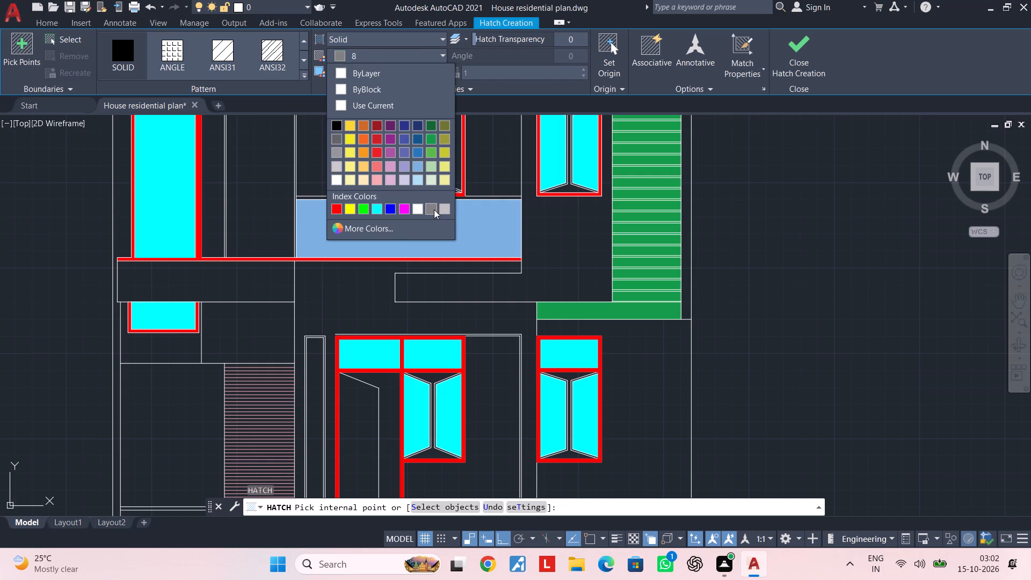
pyautogui.click(458, 318)
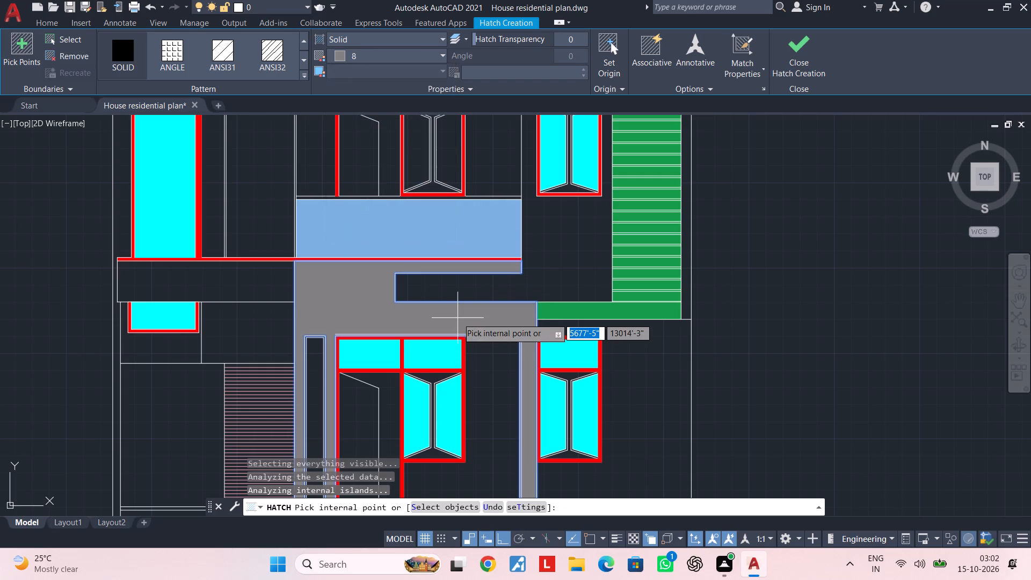
pyautogui.scroll(-2, 455, 311)
pyautogui.moveTo(455, 311); pyautogui.dragTo(483, 248, button='middle')
pyautogui.scroll(1, 459, 305)
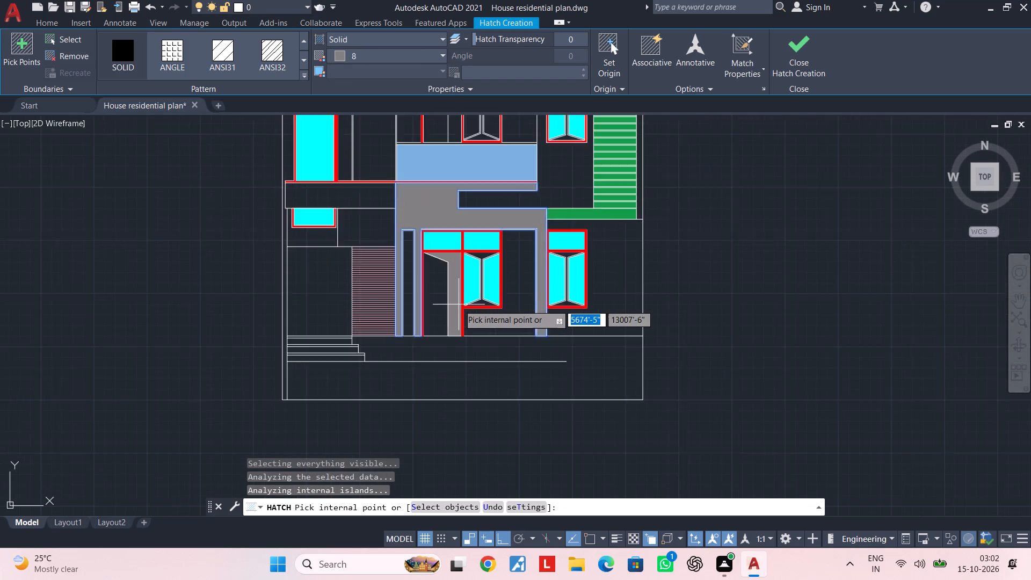
pyautogui.scroll(1, 459, 305)
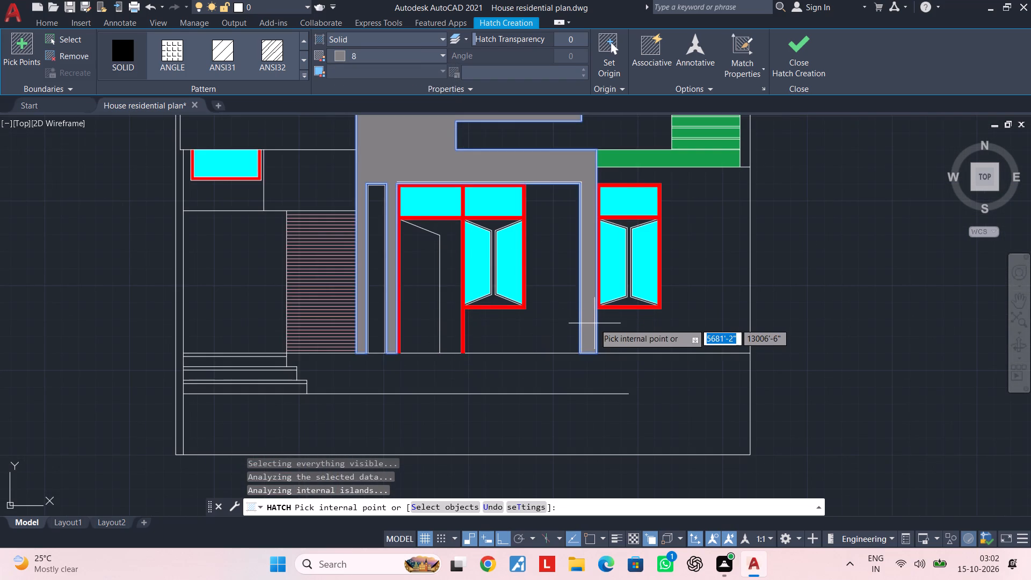
pyautogui.press('Escape')
pyautogui.press('Escape')
pyautogui.press('Escape')
pyautogui.press('Escape')
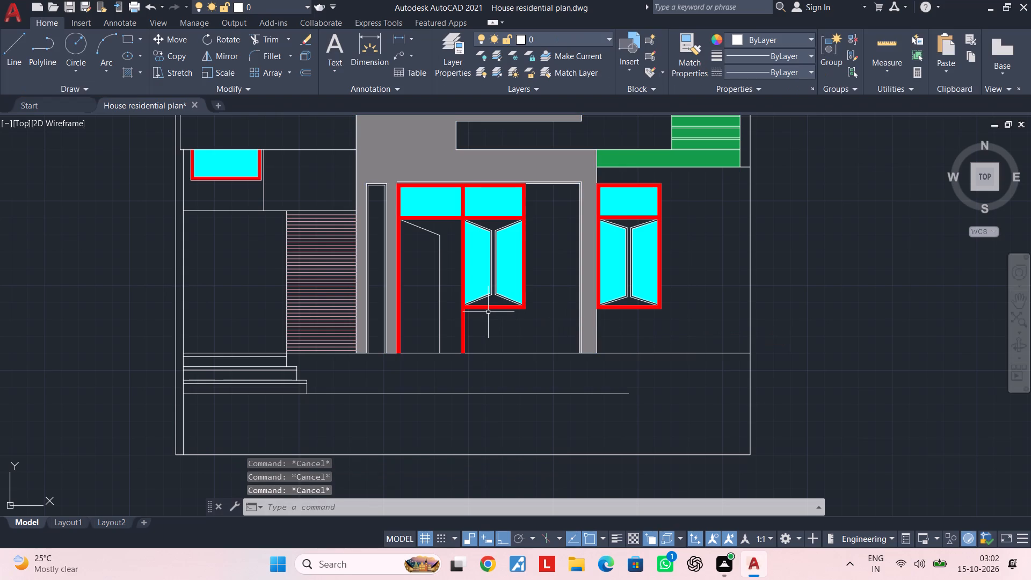
# Fill the door leaves on the ground floor and the upper-floor balcony with a solid hatch in index colour 43.
pyautogui.press('h')
pyautogui.press('space')
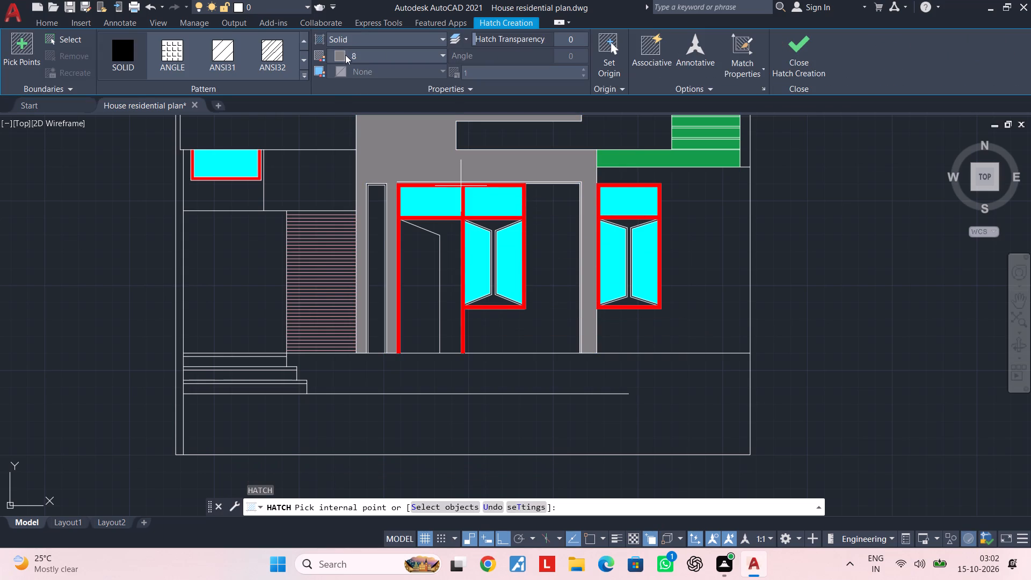
pyautogui.click(342, 56)
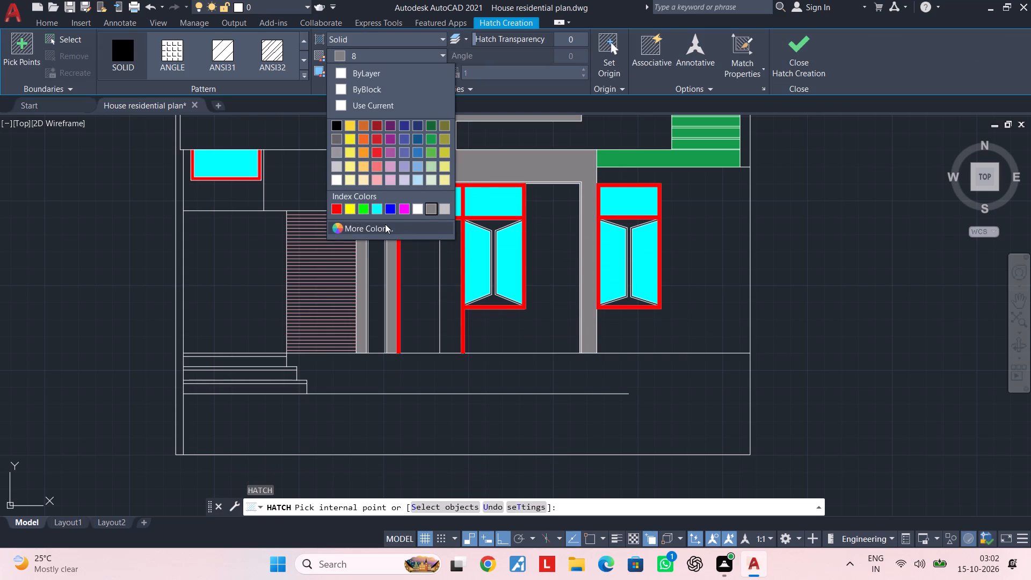
pyautogui.click(381, 226)
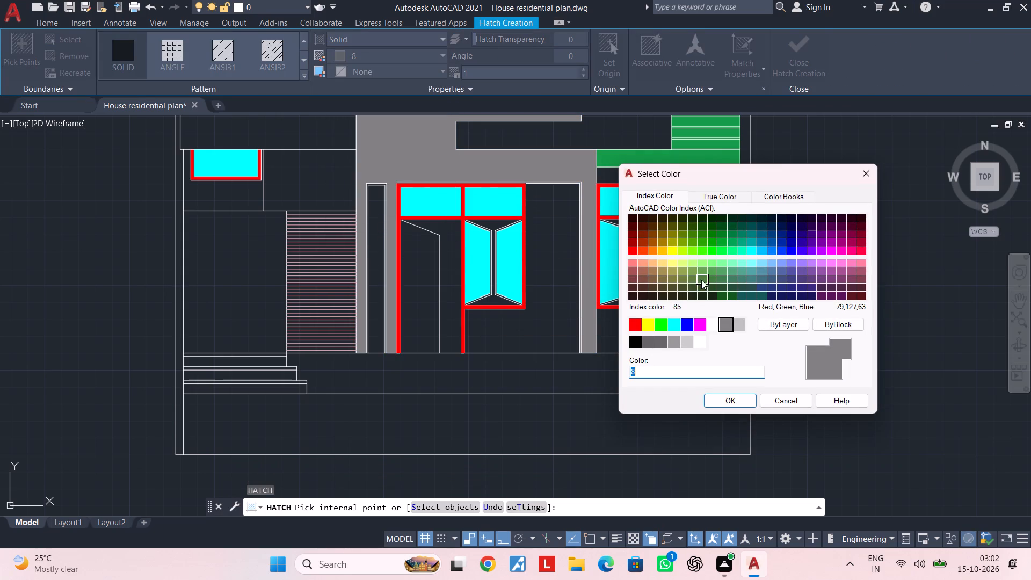
pyautogui.click(665, 270)
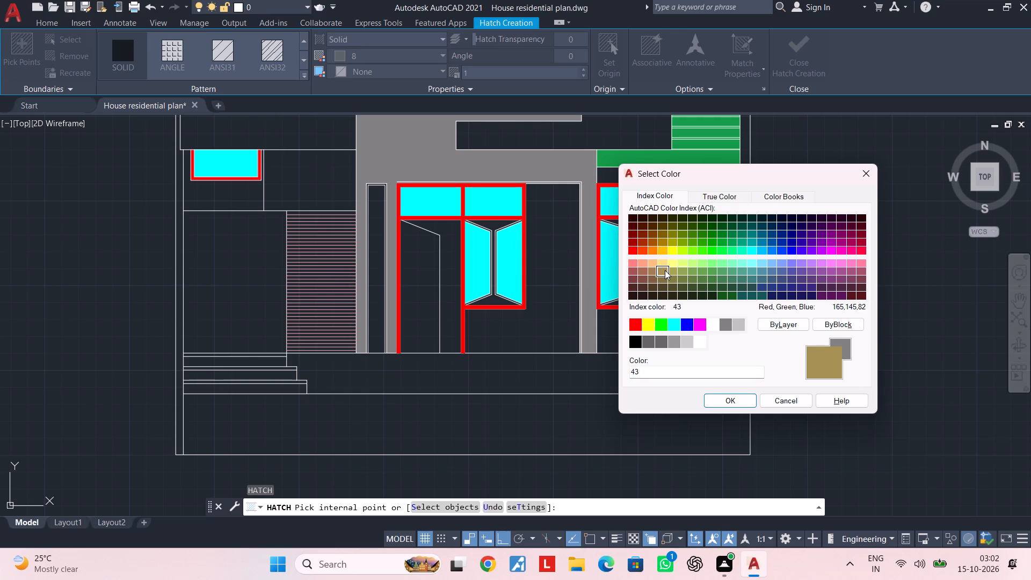
pyautogui.click(737, 394)
pyautogui.click(431, 298)
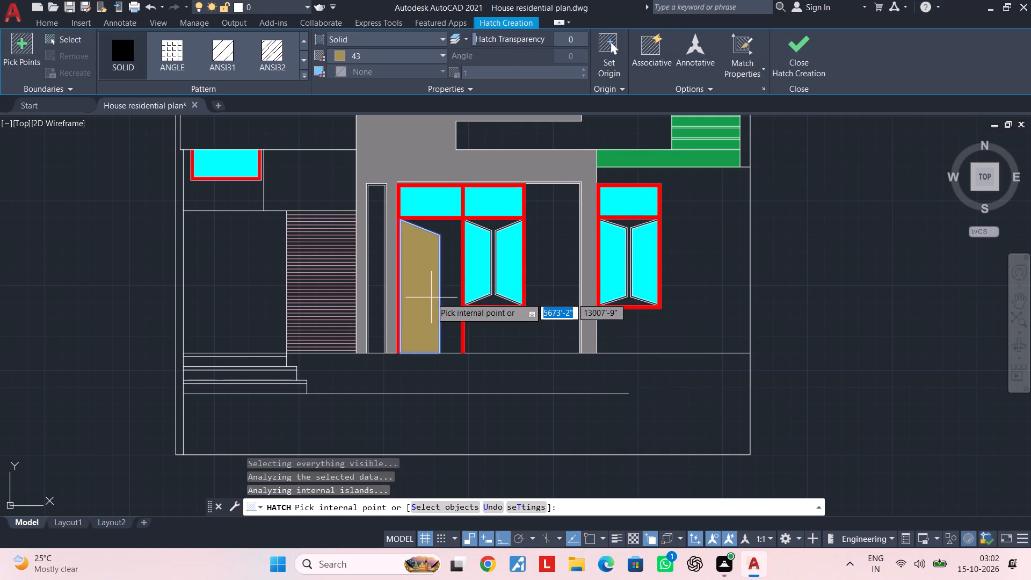
pyautogui.moveTo(426, 240); pyautogui.dragTo(430, 379, button='middle')
pyautogui.moveTo(462, 262); pyautogui.dragTo(469, 414, button='middle')
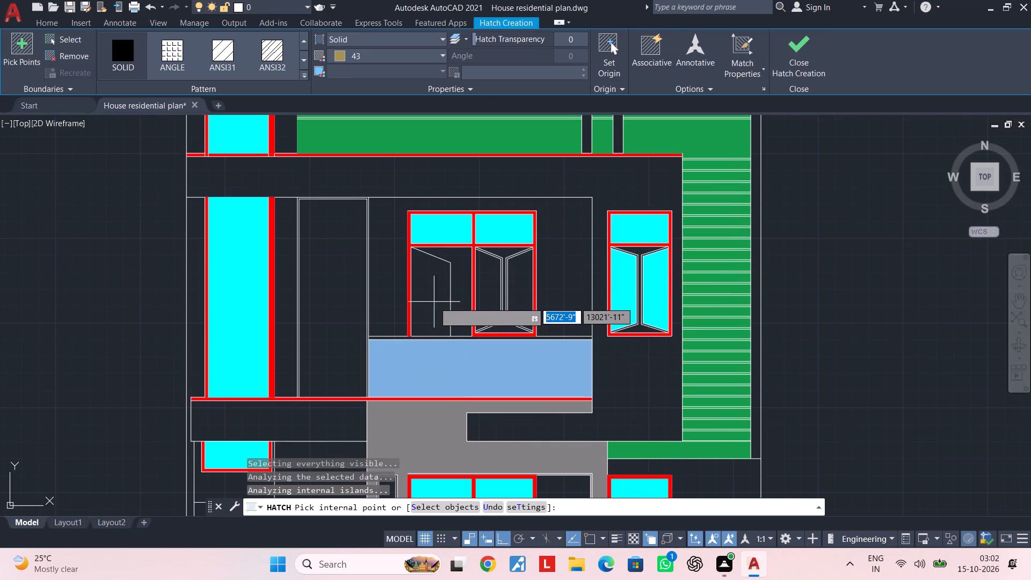
pyautogui.click(433, 301)
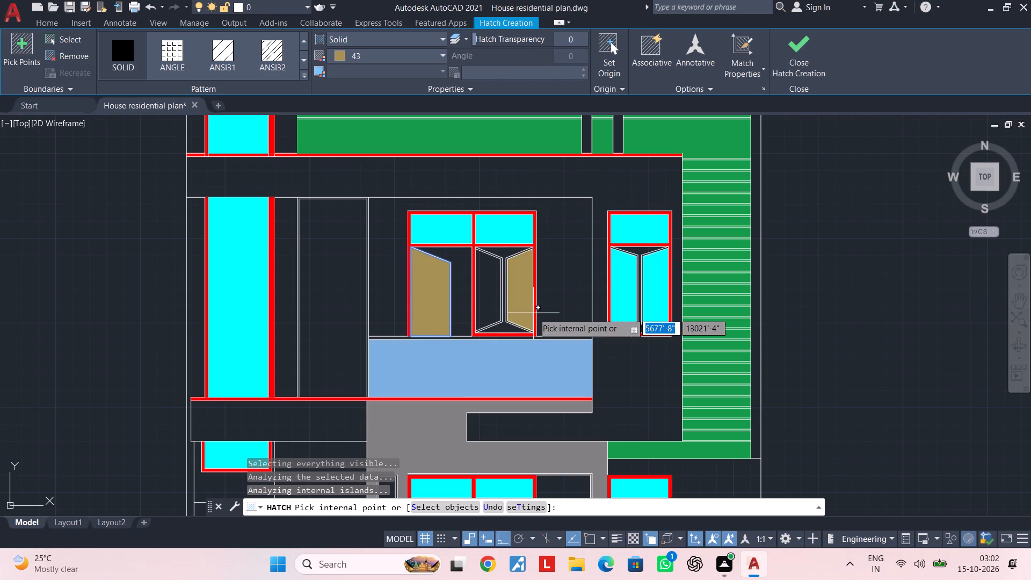
pyautogui.press('Escape')
pyautogui.press('Escape')
pyautogui.press('Escape')
pyautogui.press('Escape')
# Fill both sashes of the upper-floor window beside the balcony door with solid cyan.
pyautogui.write('h')
pyautogui.press('space')
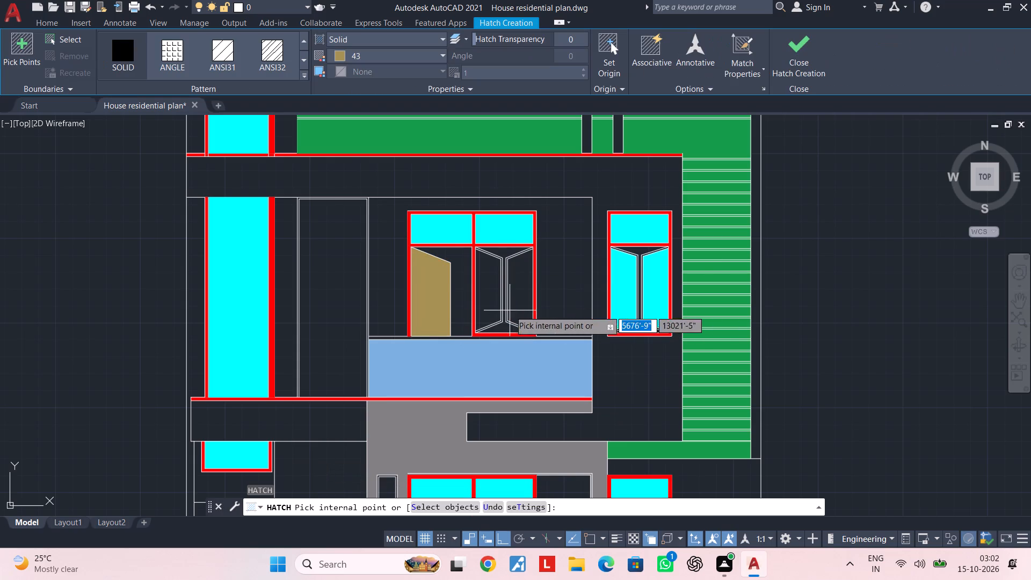
pyautogui.click(341, 59)
pyautogui.click(379, 210)
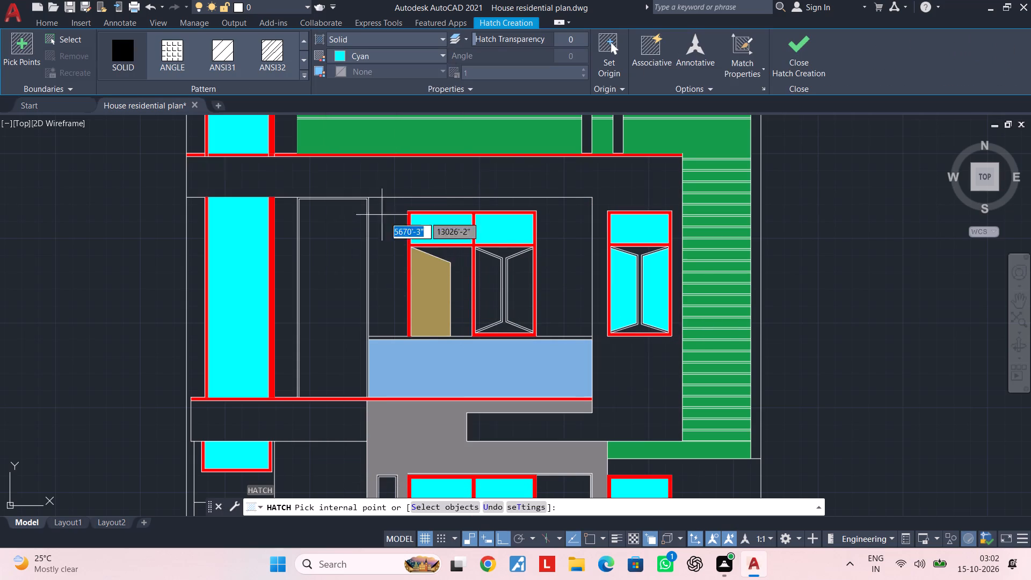
pyautogui.click(485, 266)
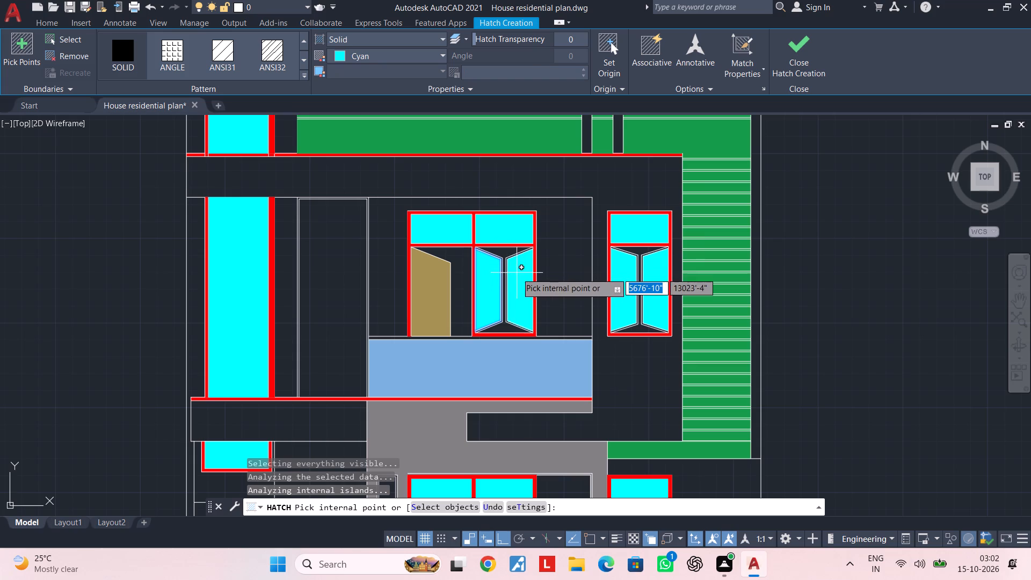
pyautogui.click(517, 273)
pyautogui.press('Escape')
pyautogui.scroll(-1, 578, 301)
pyautogui.moveTo(578, 289); pyautogui.dragTo(568, 248, button='middle')
pyautogui.press('Escape')
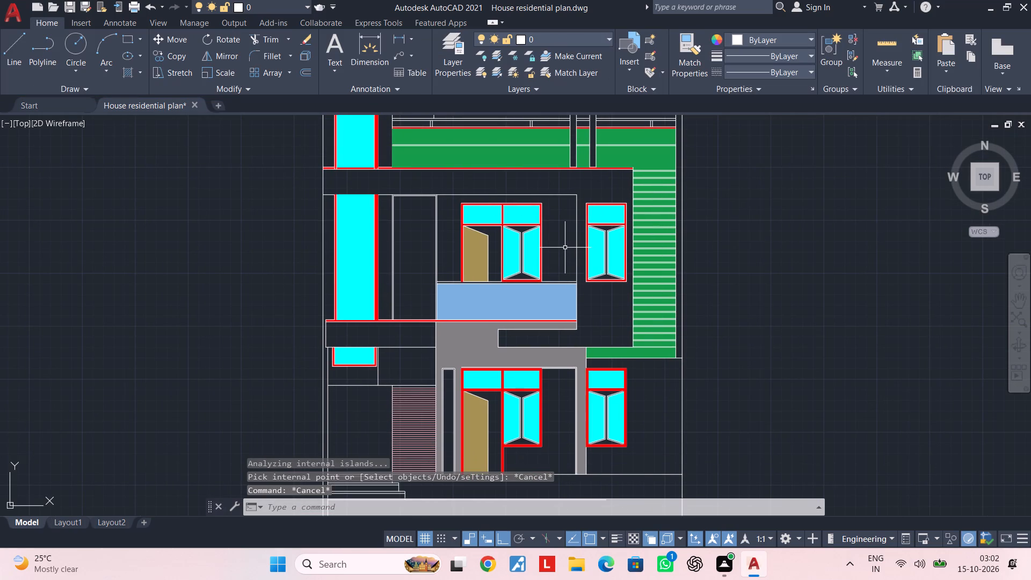
# Save the drawing.
pyautogui.hotkey('ctrl', 's')
# Hatch the tall narrow panel beside the upper-floor balcony with the HONEY pattern in cyan at scale 1.
pyautogui.moveTo(514, 243); pyautogui.dragTo(515, 277, button='middle')
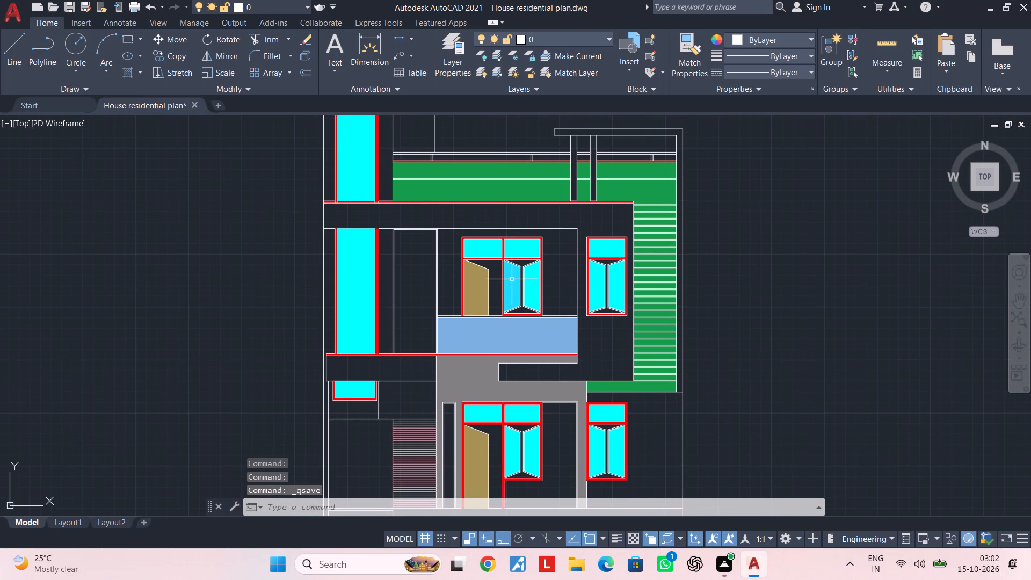
pyautogui.scroll(2, 404, 271)
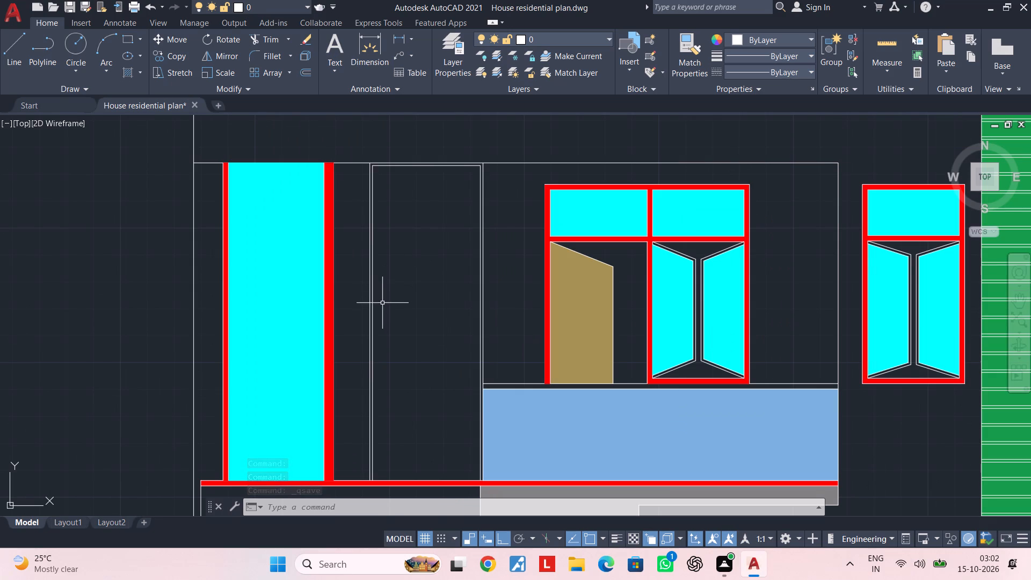
pyautogui.write('h')
pyautogui.press('space')
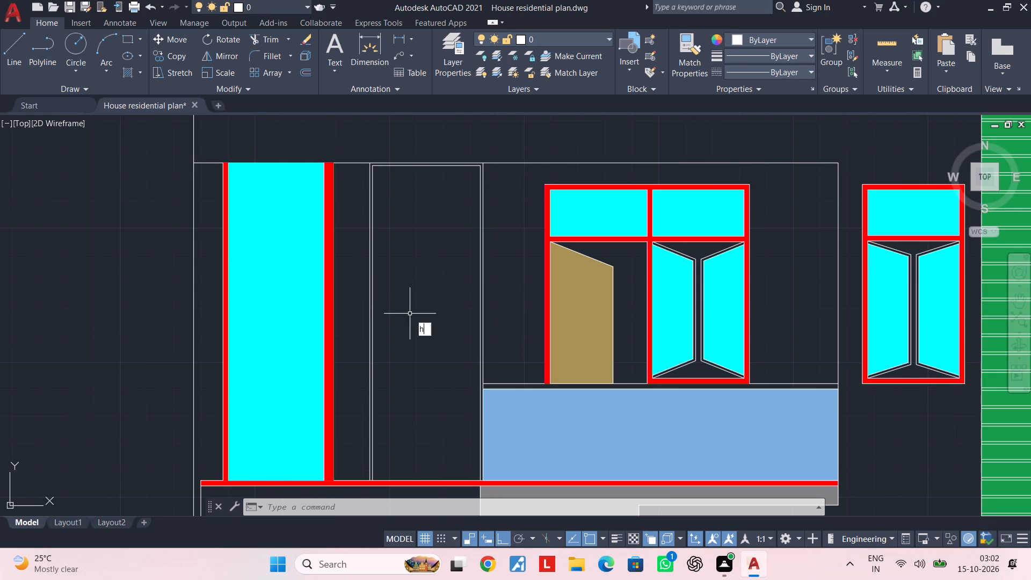
pyautogui.scroll(-3, 260, 66)
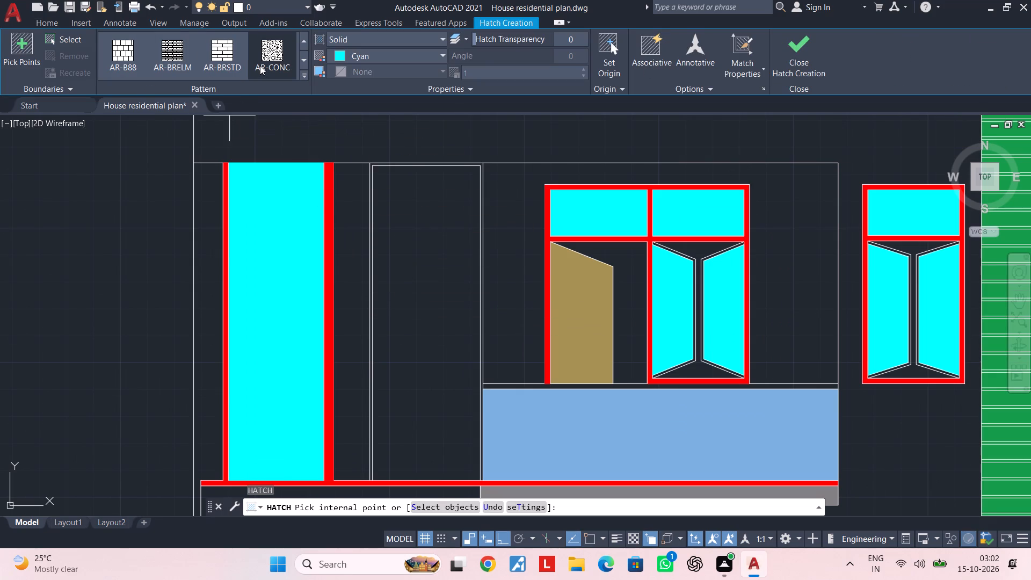
pyautogui.click(305, 74)
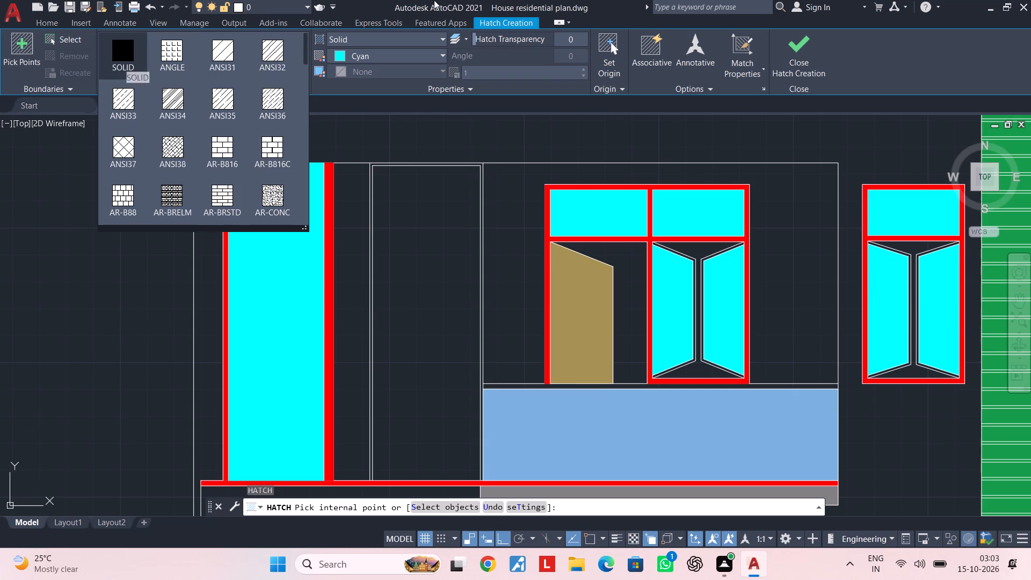
pyautogui.scroll(-3, 264, 121)
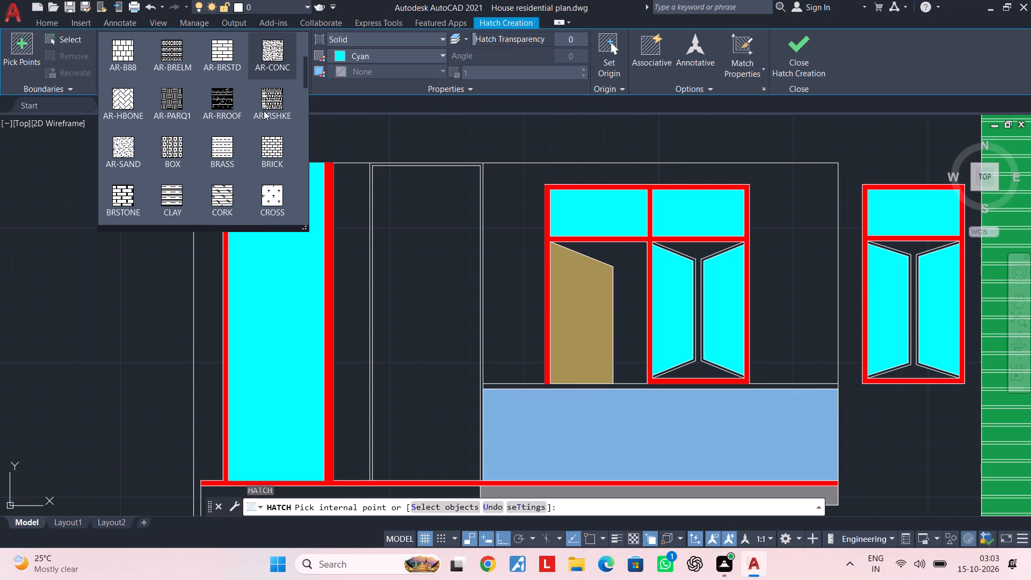
pyautogui.scroll(-2, 264, 111)
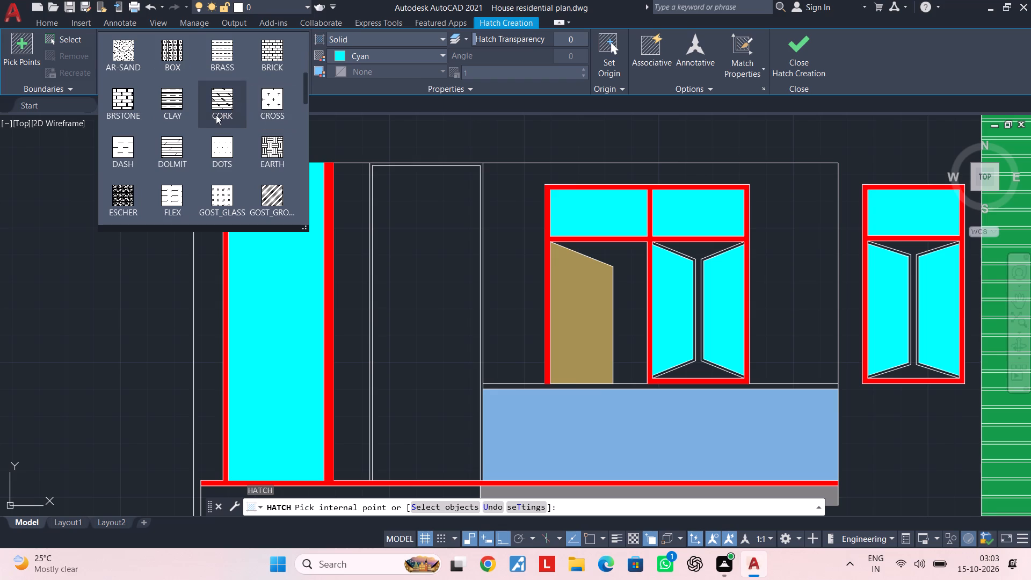
pyautogui.scroll(-2, 210, 116)
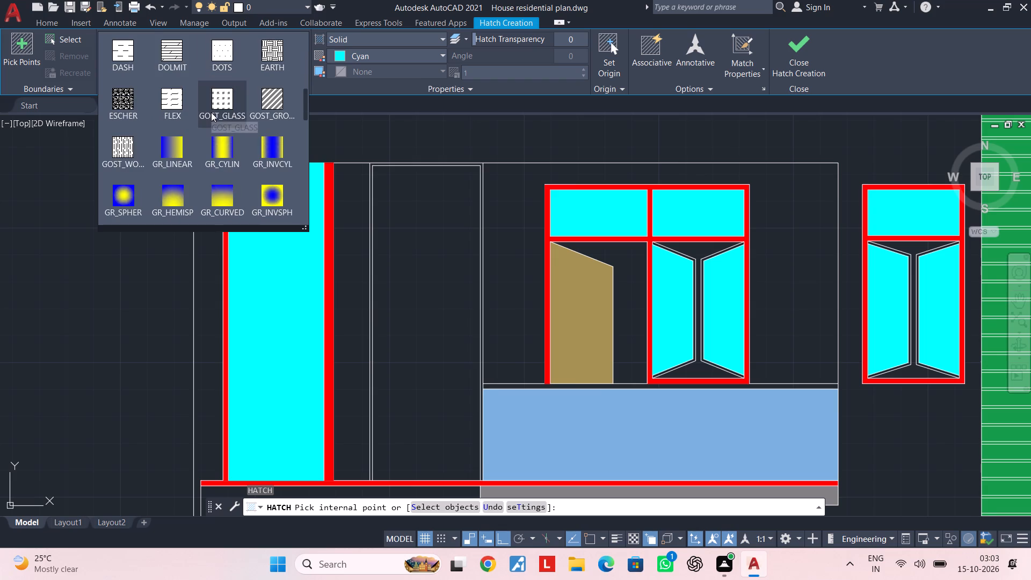
pyautogui.scroll(-2, 211, 112)
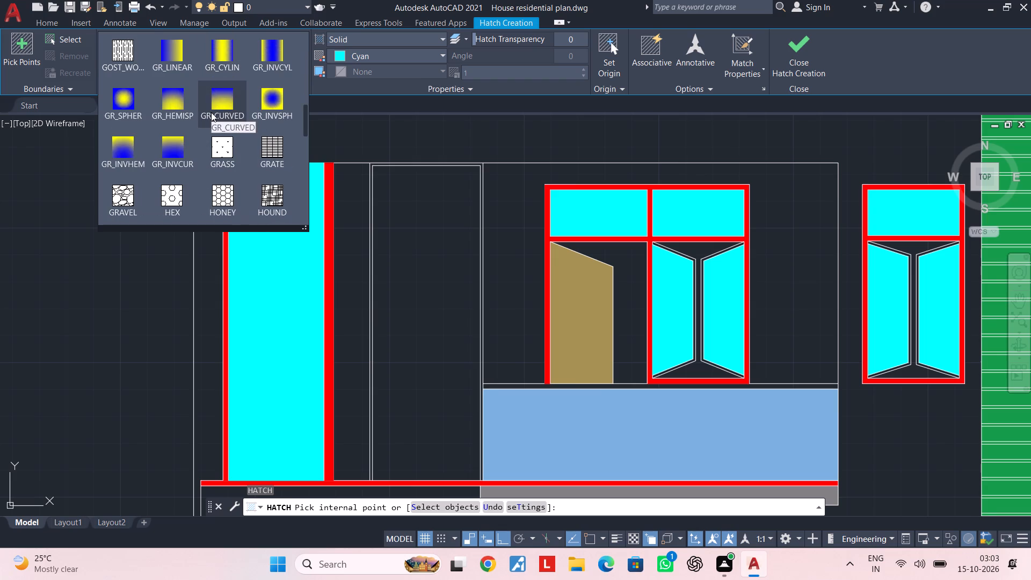
pyautogui.click(221, 190)
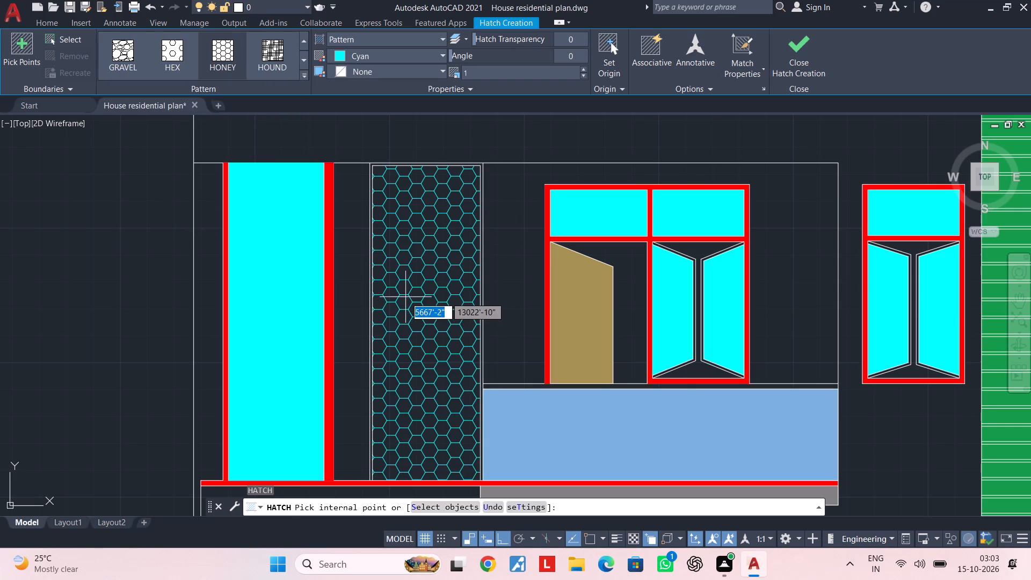
pyautogui.click(416, 294)
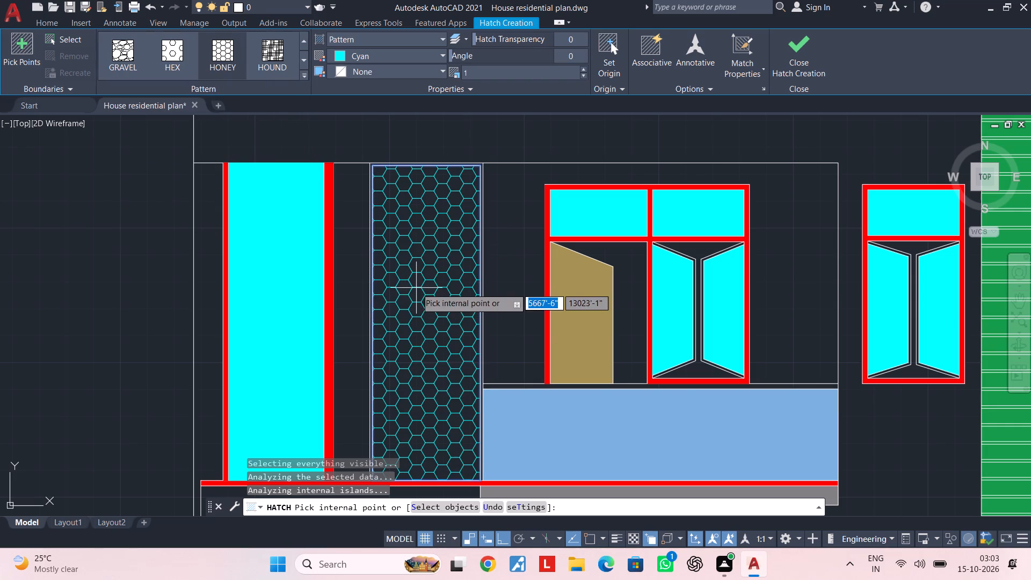
pyautogui.scroll(-2, 445, 269)
pyautogui.scroll(2, 445, 269)
pyautogui.press('Escape')
pyautogui.scroll(-1, 445, 269)
pyautogui.press('Escape')
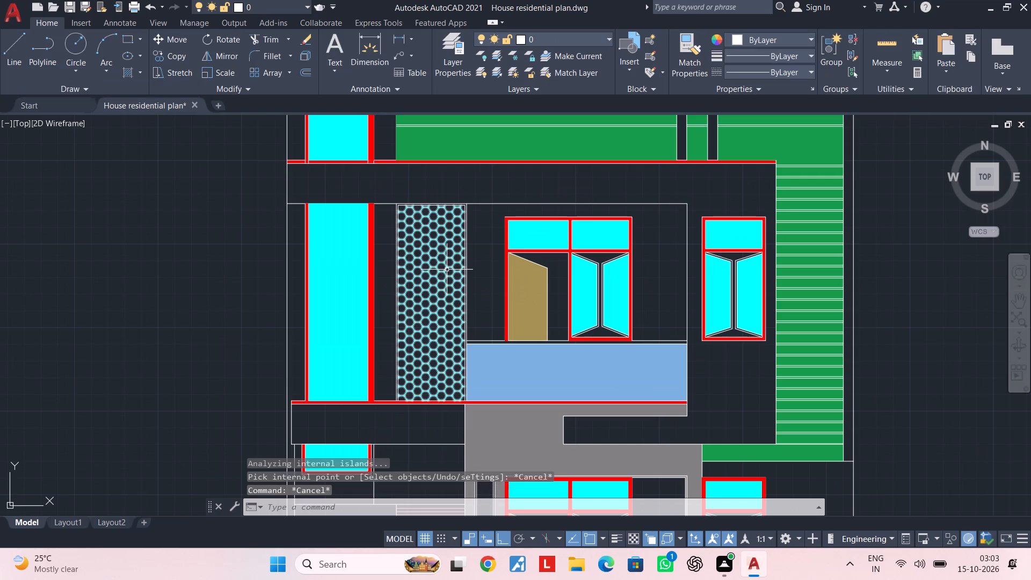
pyautogui.press('Escape')
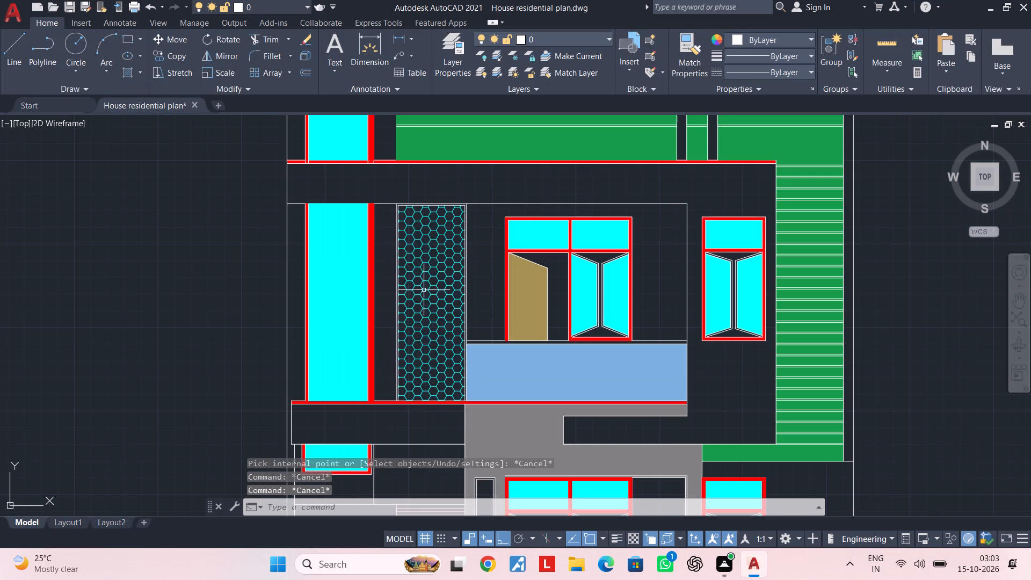
# Fill the wall above the striped ground-floor panel and the upper-floor strip beside the tall glazing with solid grey 147,149,152.
pyautogui.write('h')
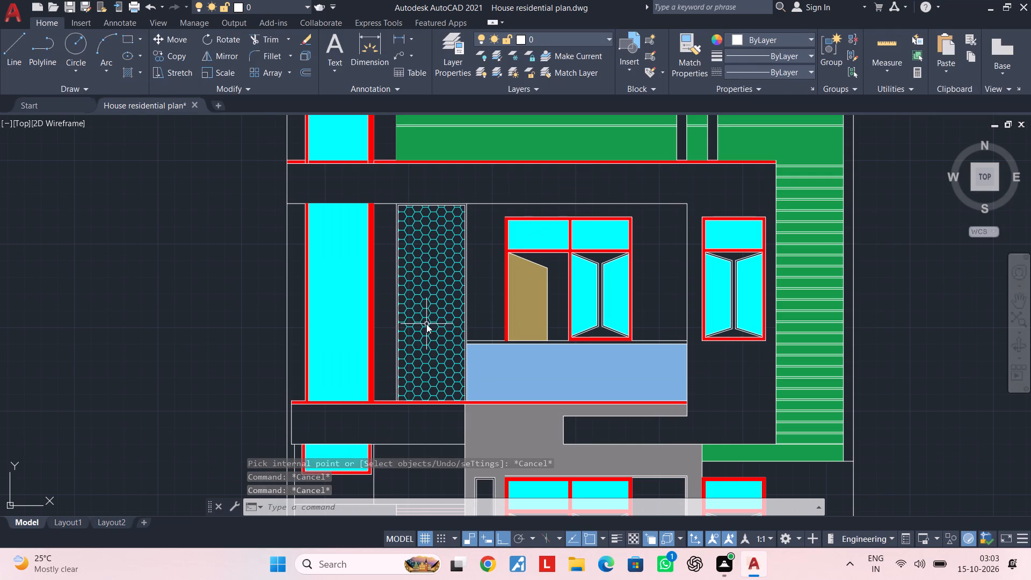
pyautogui.press('space')
pyautogui.moveTo(390, 367); pyautogui.dragTo(430, 257, button='middle')
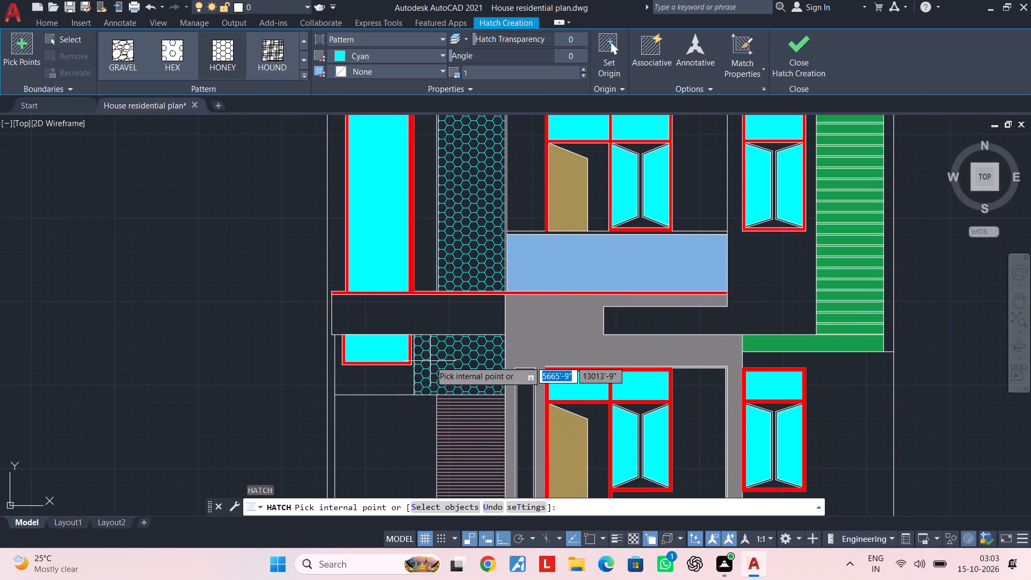
pyautogui.scroll(7, 189, 44)
pyautogui.scroll(3, 143, 33)
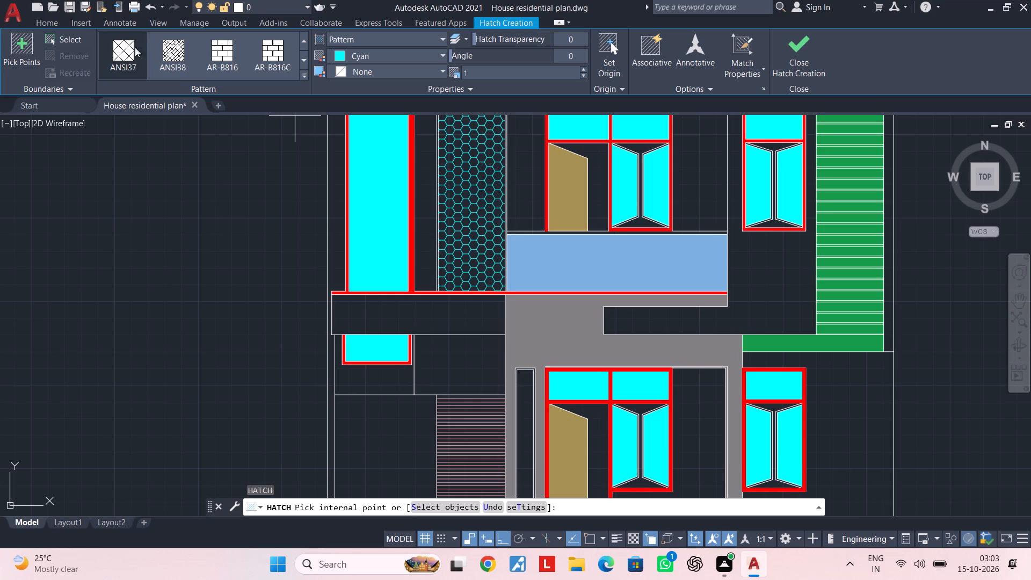
pyautogui.scroll(5, 122, 60)
pyautogui.click(129, 50)
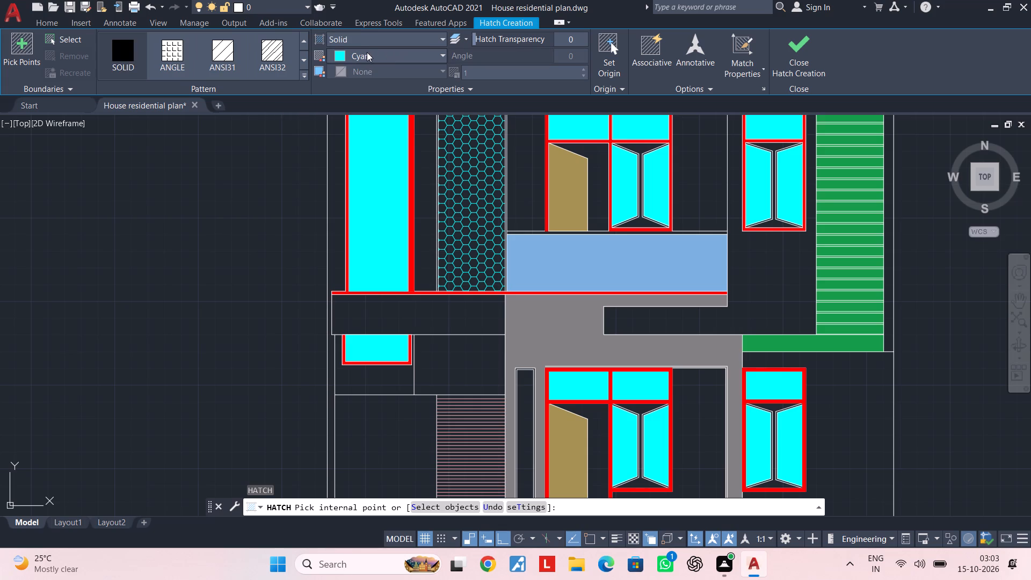
pyautogui.click(362, 54)
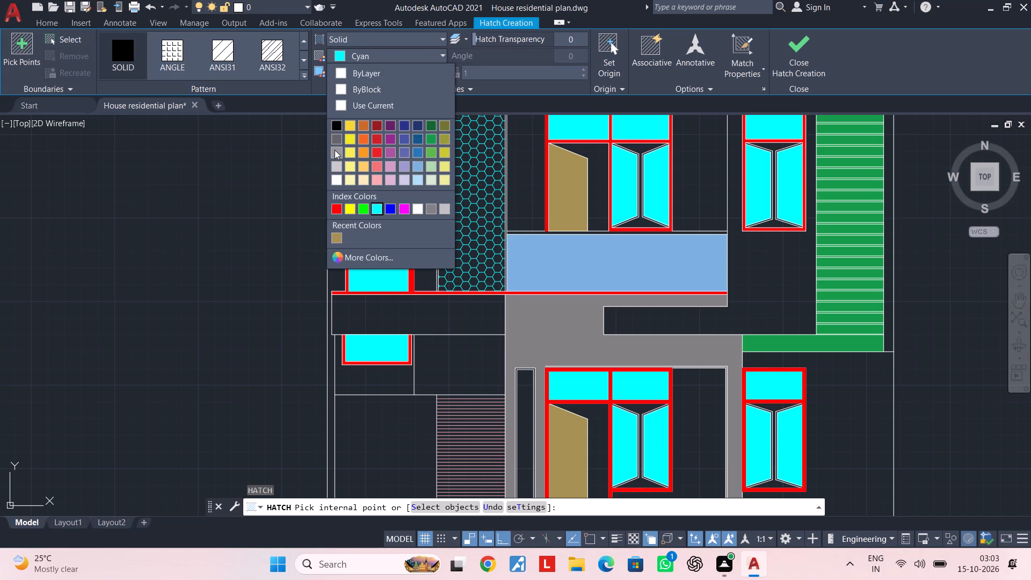
pyautogui.click(335, 153)
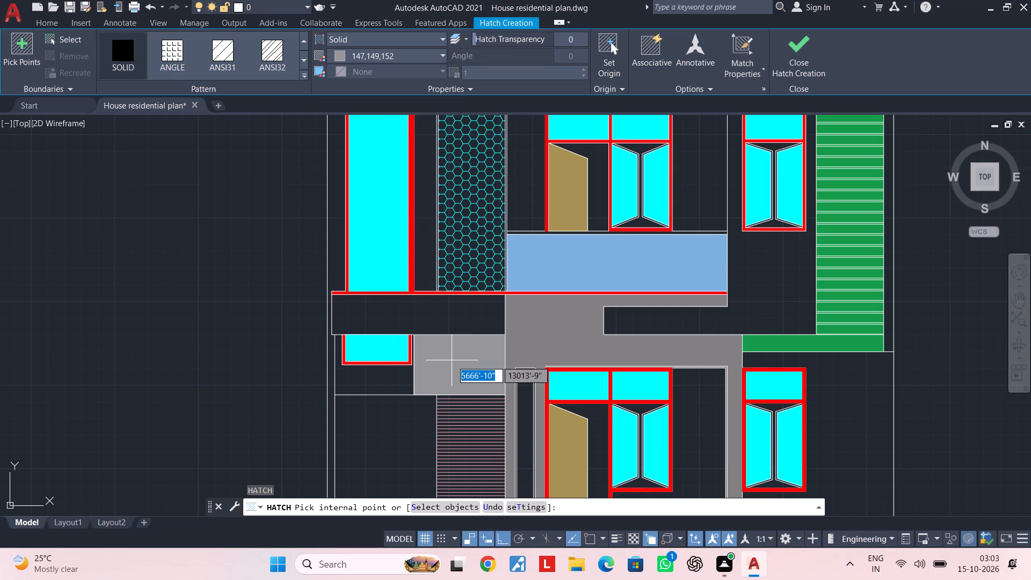
pyautogui.click(452, 360)
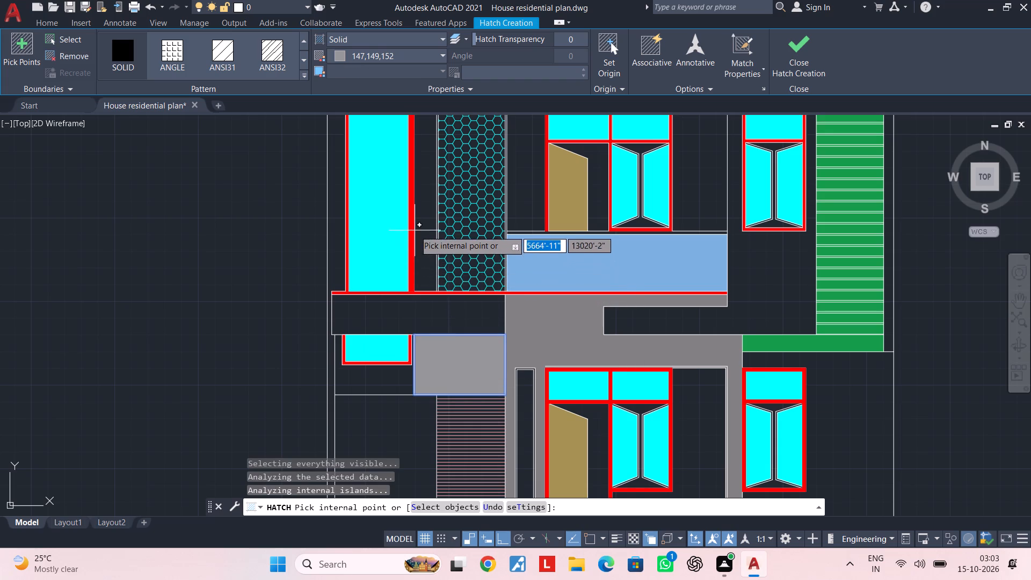
pyautogui.click(424, 227)
# Fill the roof-level strip beside the glazing, both stair-tower wall parts and the first railing bay with the same solid grey.
pyautogui.moveTo(427, 236); pyautogui.dragTo(453, 410, button='middle')
pyautogui.moveTo(429, 238); pyautogui.dragTo(432, 282, button='middle')
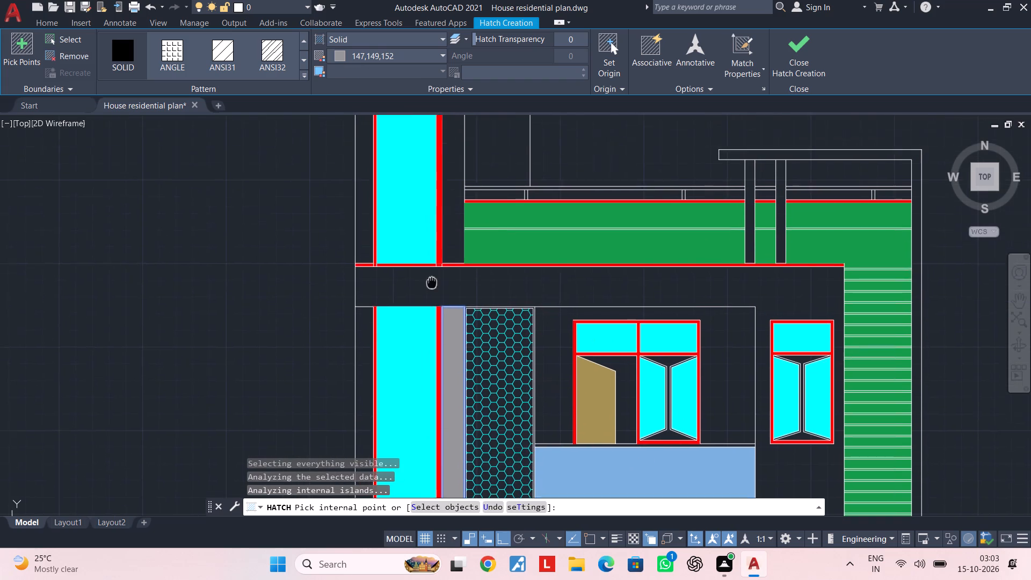
pyautogui.moveTo(432, 282); pyautogui.dragTo(432, 353, button='middle')
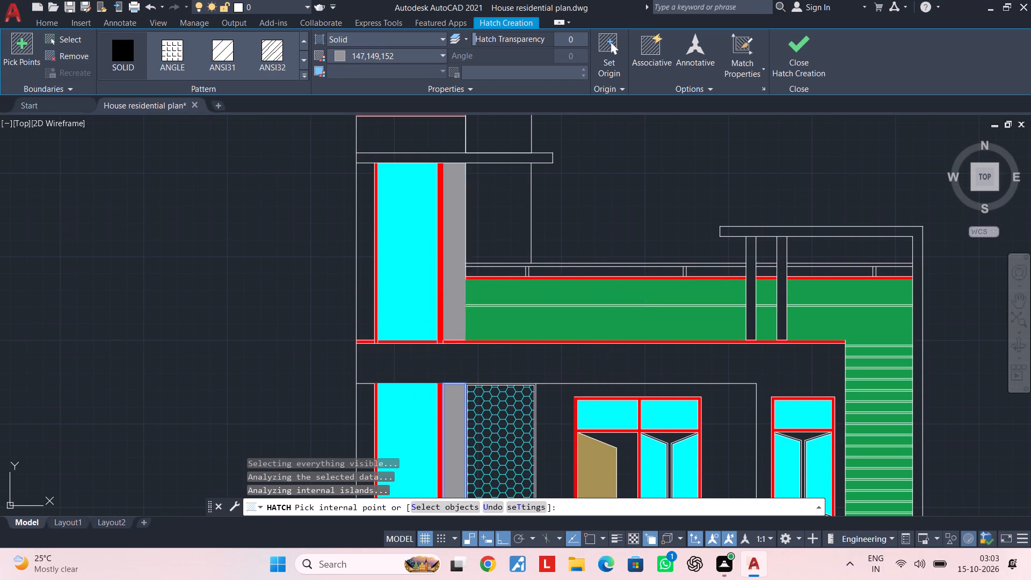
pyautogui.click(454, 281)
pyautogui.click(501, 222)
pyautogui.moveTo(502, 209); pyautogui.dragTo(510, 259, button='middle')
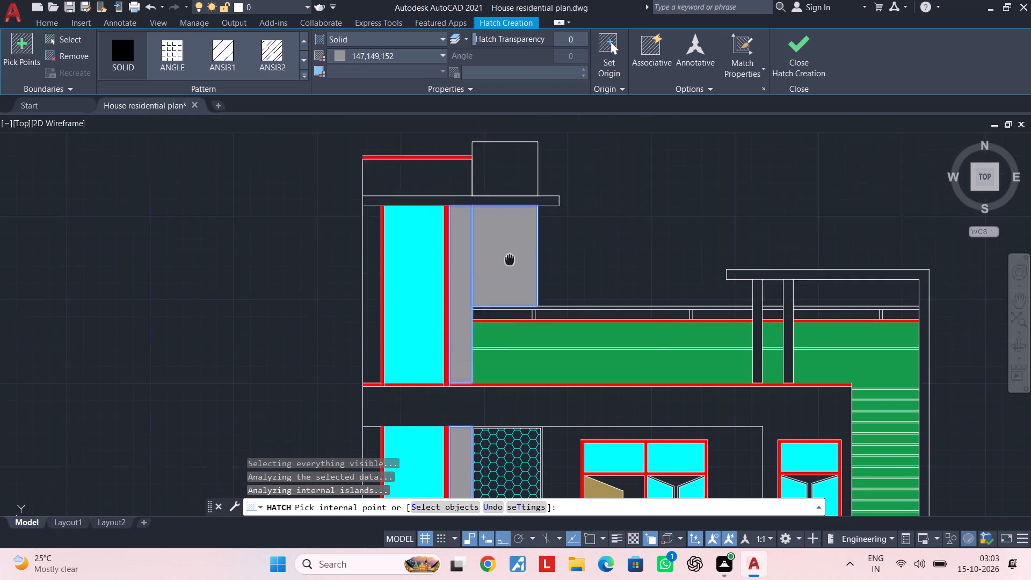
pyautogui.moveTo(510, 259); pyautogui.dragTo(515, 344, button='middle')
pyautogui.click(499, 254)
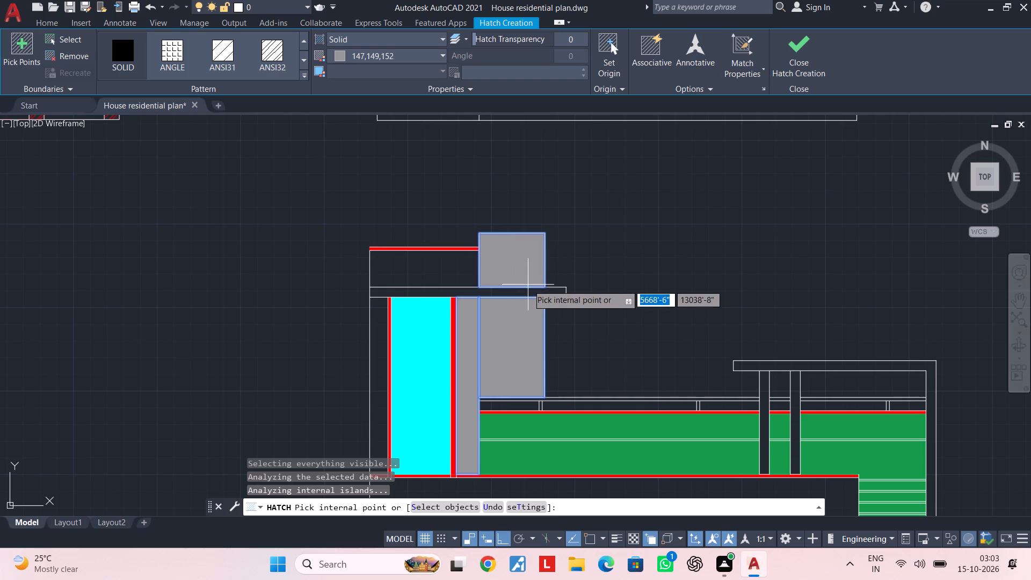
pyautogui.moveTo(511, 379); pyautogui.dragTo(520, 328, button='middle')
pyautogui.scroll(2, 505, 360)
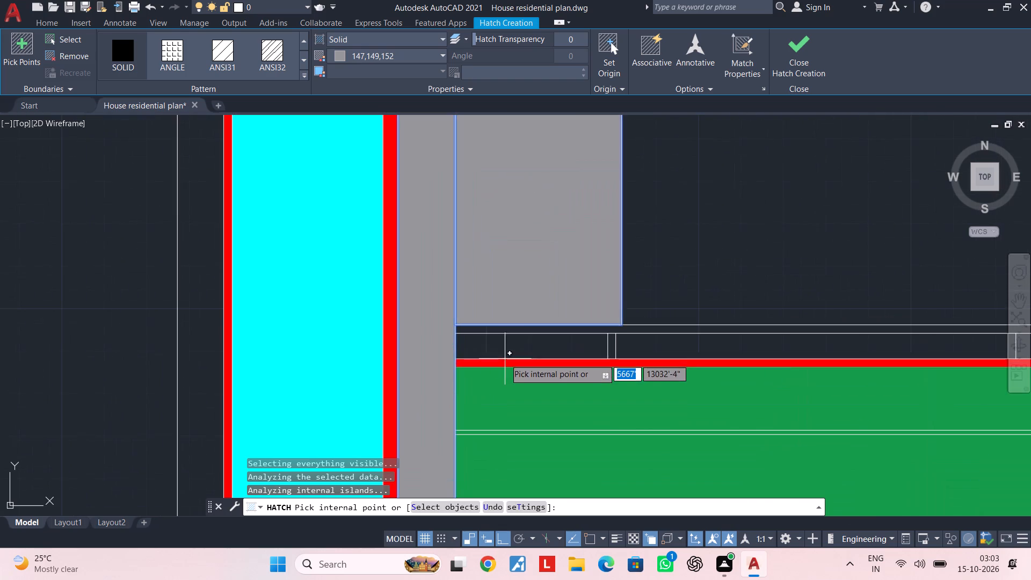
pyautogui.click(505, 351)
pyautogui.press('Escape')
pyautogui.scroll(-2, 576, 351)
pyautogui.press('Escape')
pyautogui.press('Escape')
pyautogui.press('Escape')
pyautogui.press('Escape')
pyautogui.press('Escape')
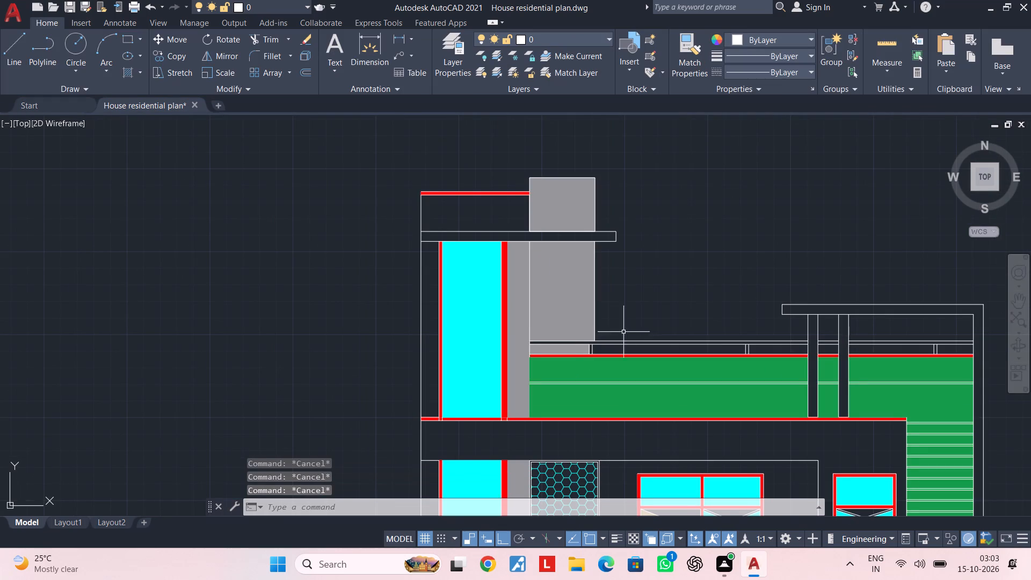
# Examine the front elevation from roof to entrance steps for wall areas still without a fill.
pyautogui.moveTo(631, 330); pyautogui.dragTo(498, 330, button='middle')
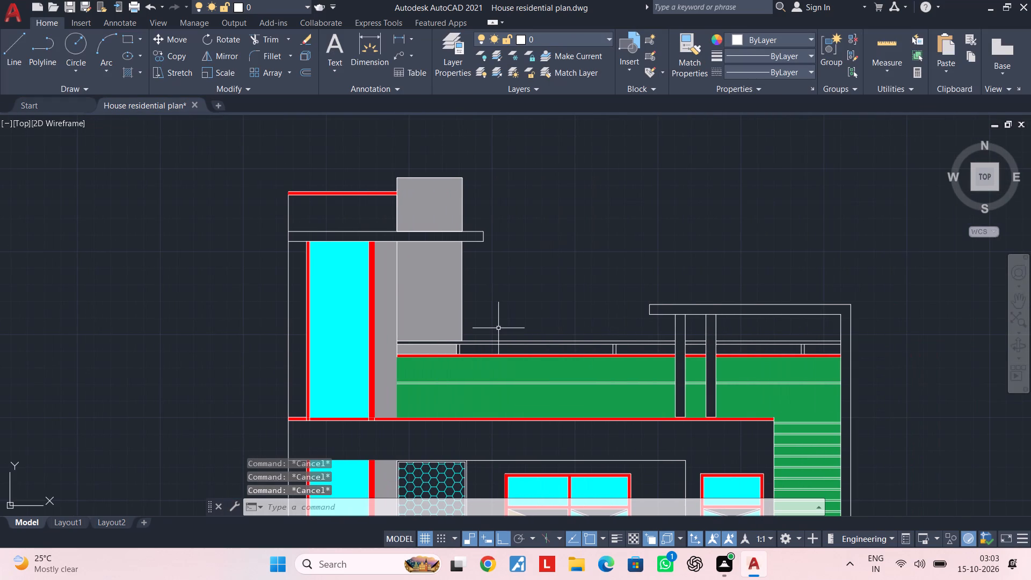
pyautogui.moveTo(498, 328); pyautogui.dragTo(500, 291, button='middle')
pyautogui.scroll(-1, 502, 288)
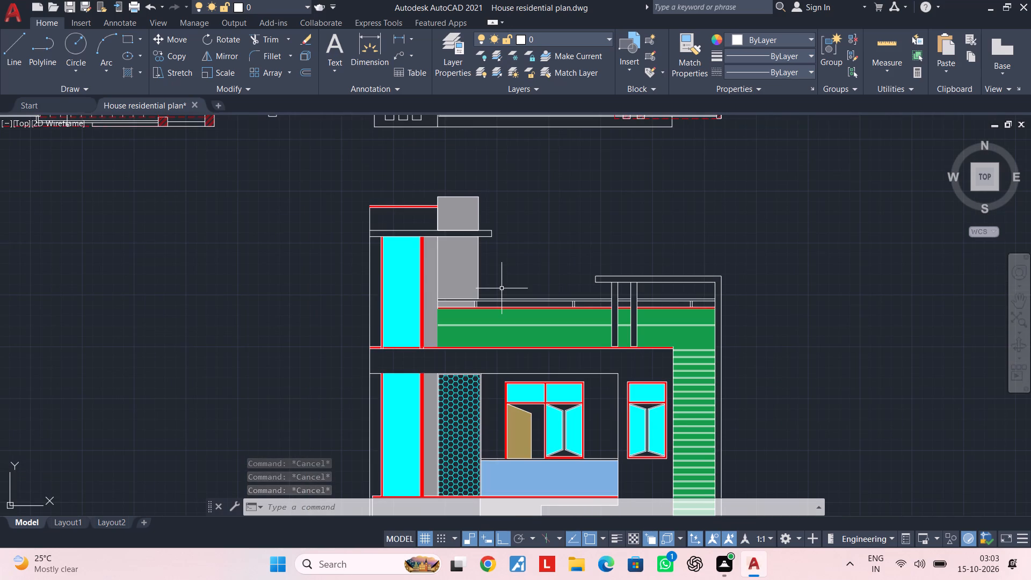
pyautogui.moveTo(478, 293); pyautogui.dragTo(494, 222, button='middle')
pyautogui.moveTo(470, 322); pyautogui.dragTo(490, 256, button='middle')
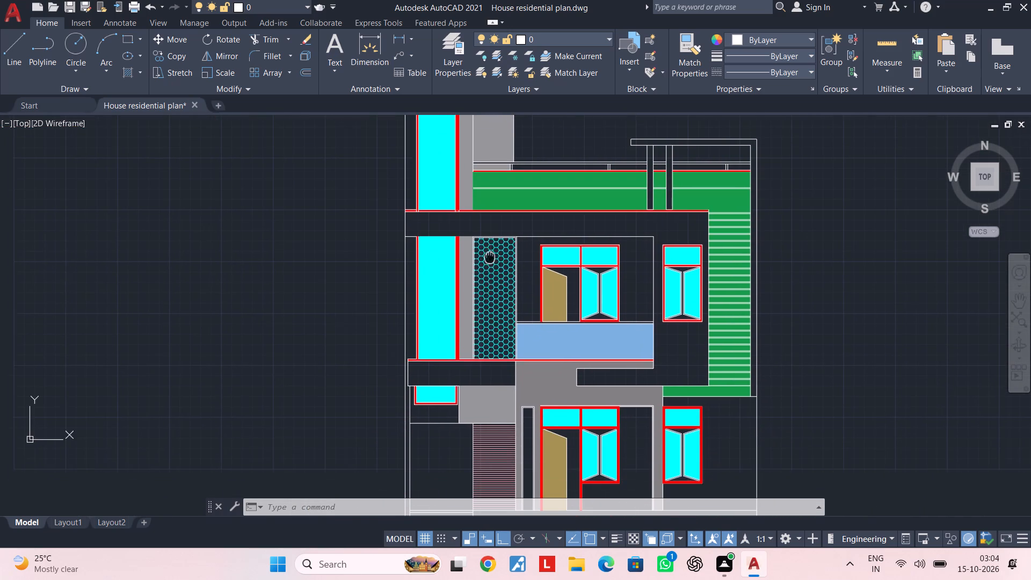
pyautogui.scroll(2, 451, 403)
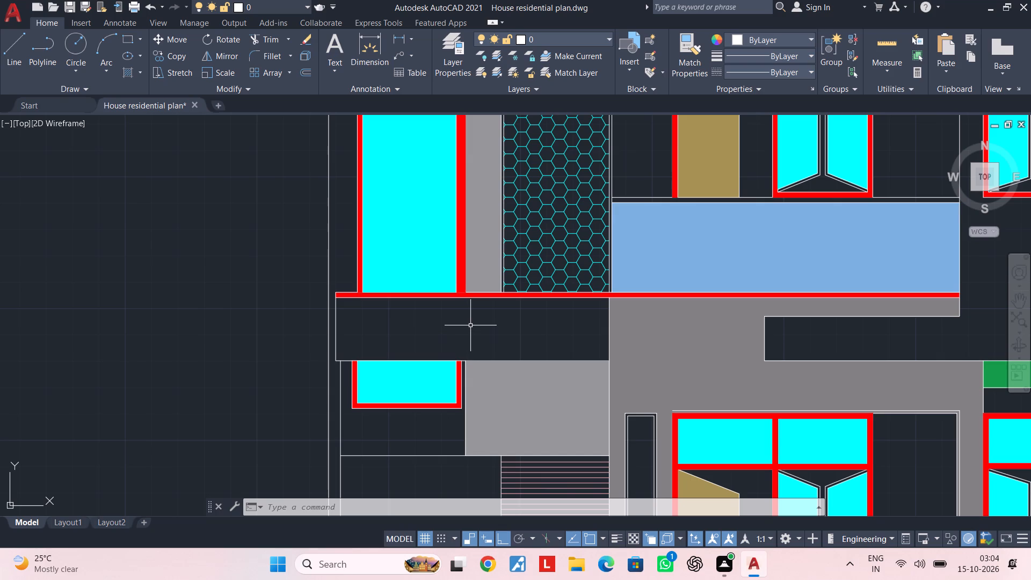
pyautogui.moveTo(470, 325); pyautogui.dragTo(470, 392, button='middle')
pyautogui.press('Escape')
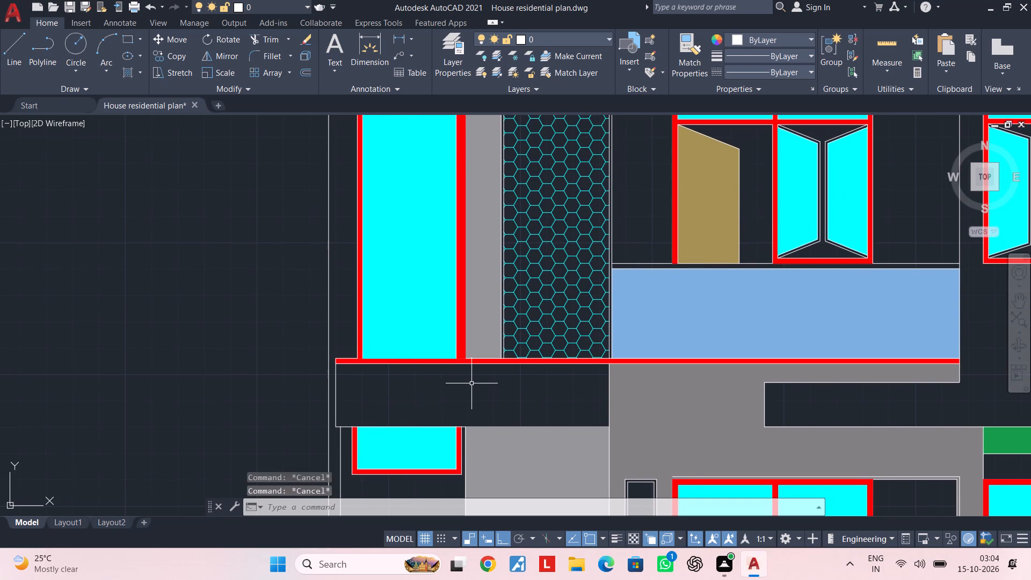
pyautogui.scroll(-1, 471, 383)
pyautogui.moveTo(472, 383); pyautogui.dragTo(361, 378, button='middle')
pyautogui.moveTo(674, 380); pyautogui.dragTo(565, 369, button='middle')
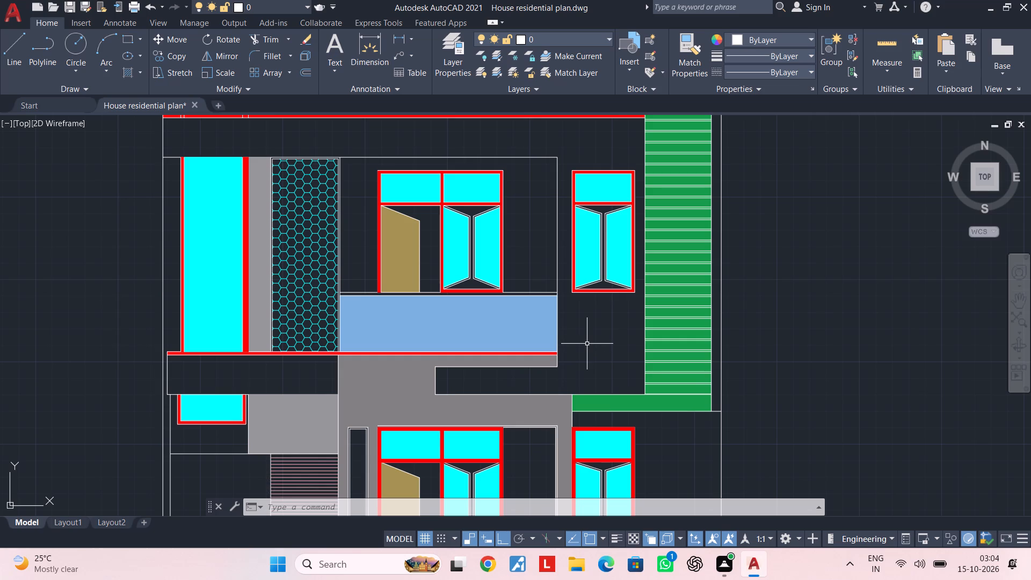
pyautogui.press('Escape')
pyautogui.scroll(-1, 613, 365)
pyautogui.moveTo(613, 365); pyautogui.dragTo(615, 257, button='middle')
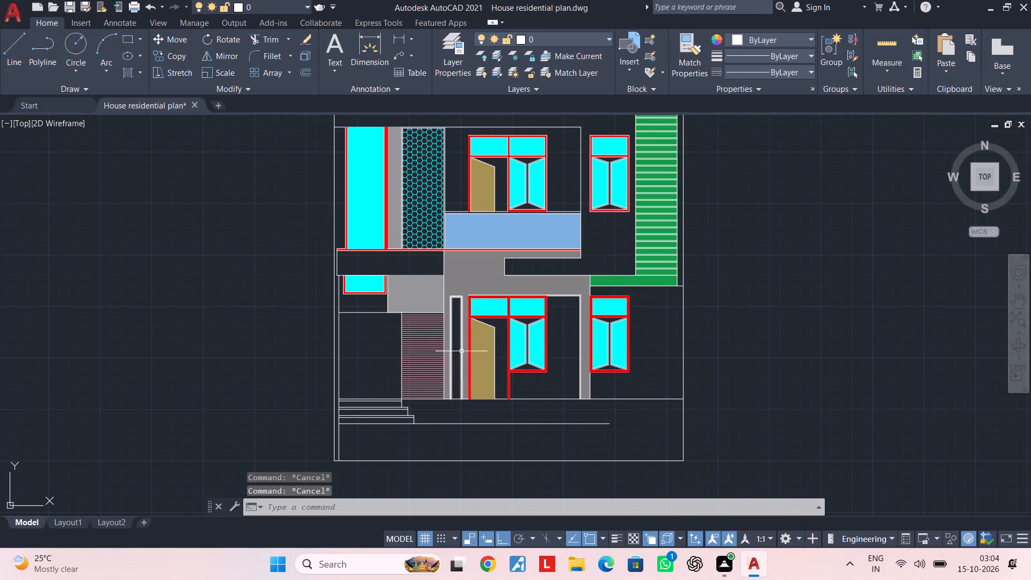
pyautogui.scroll(1, 506, 378)
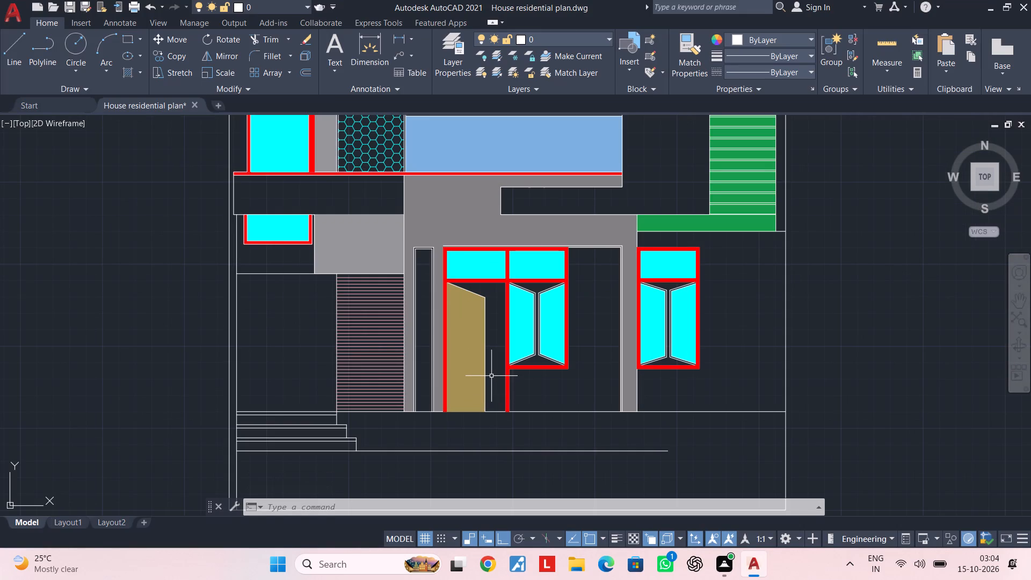
# Save the drawing.
pyautogui.hotkey('ctrl', 's')
pyautogui.hotkey('ctrl', 's')
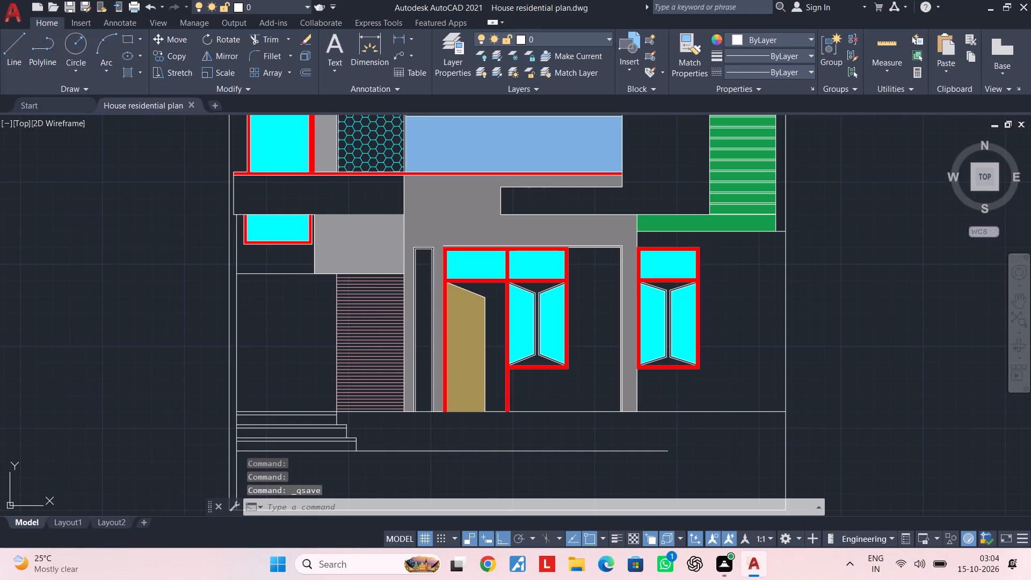
pyautogui.hotkey('ctrl', 's')
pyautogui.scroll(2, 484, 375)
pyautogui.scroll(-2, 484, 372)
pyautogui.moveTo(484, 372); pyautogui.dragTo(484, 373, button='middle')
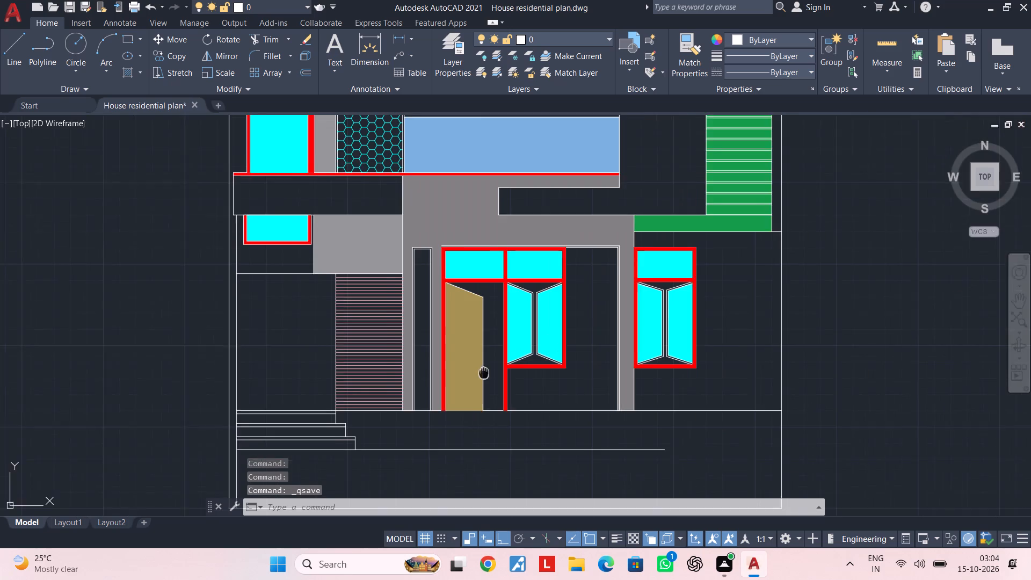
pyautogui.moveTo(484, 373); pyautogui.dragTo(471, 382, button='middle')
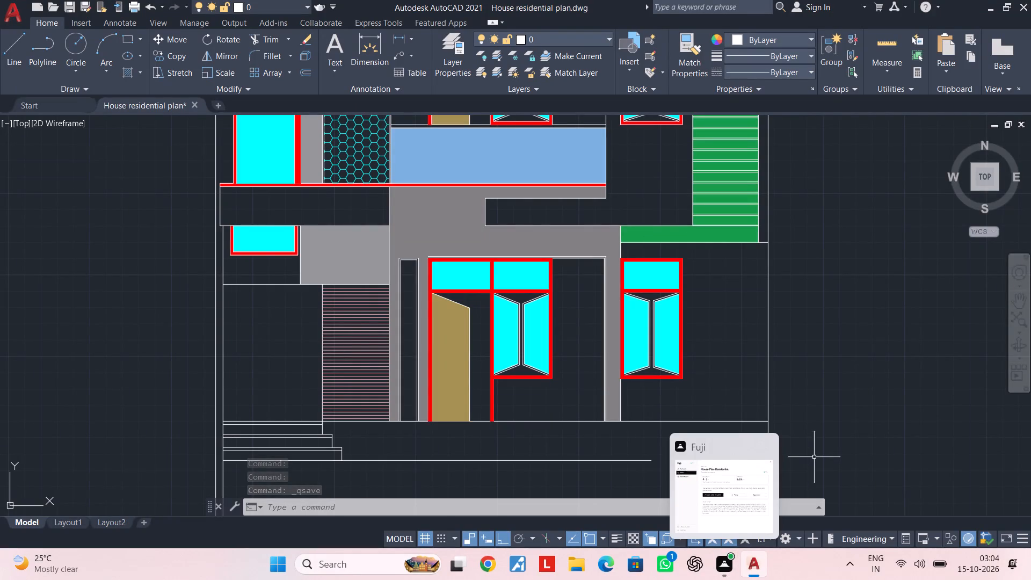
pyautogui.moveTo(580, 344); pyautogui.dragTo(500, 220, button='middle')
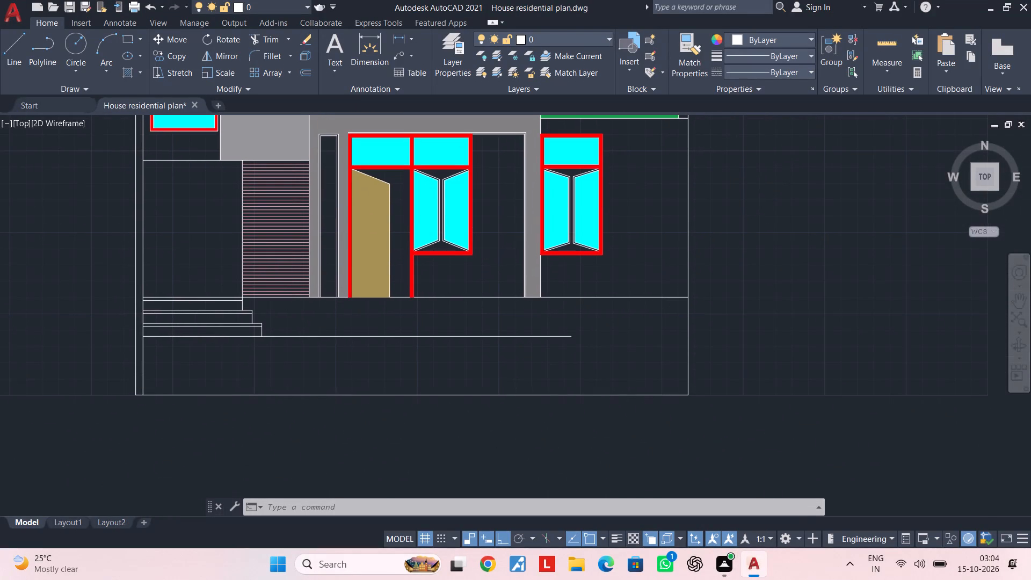
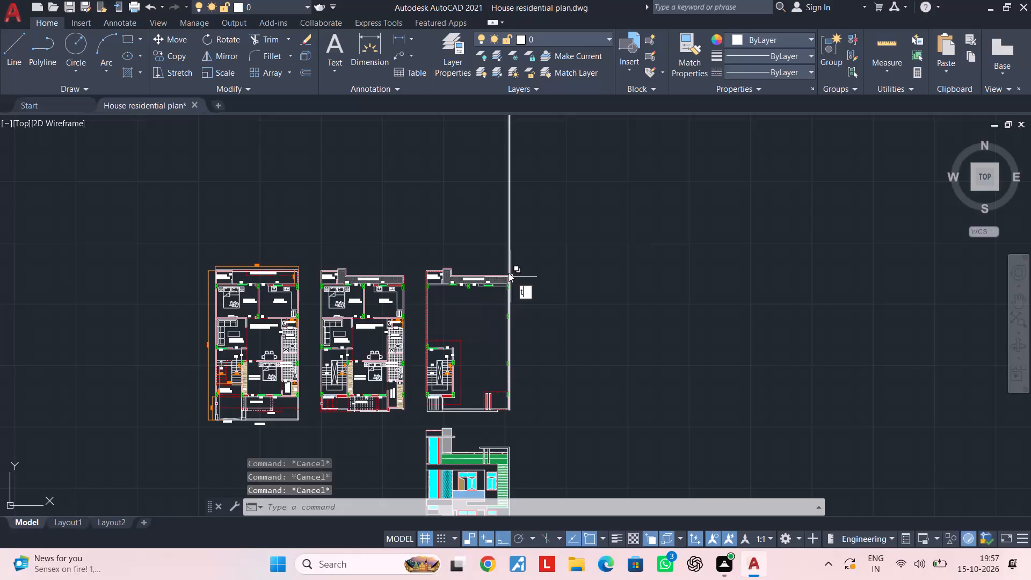
# Trim the vertical line that extends above the balcony at the outer corner of the third floor plan.
pyautogui.press('space')
pyautogui.click(533, 250)
pyautogui.click(452, 243)
pyautogui.scroll(4, 505, 265)
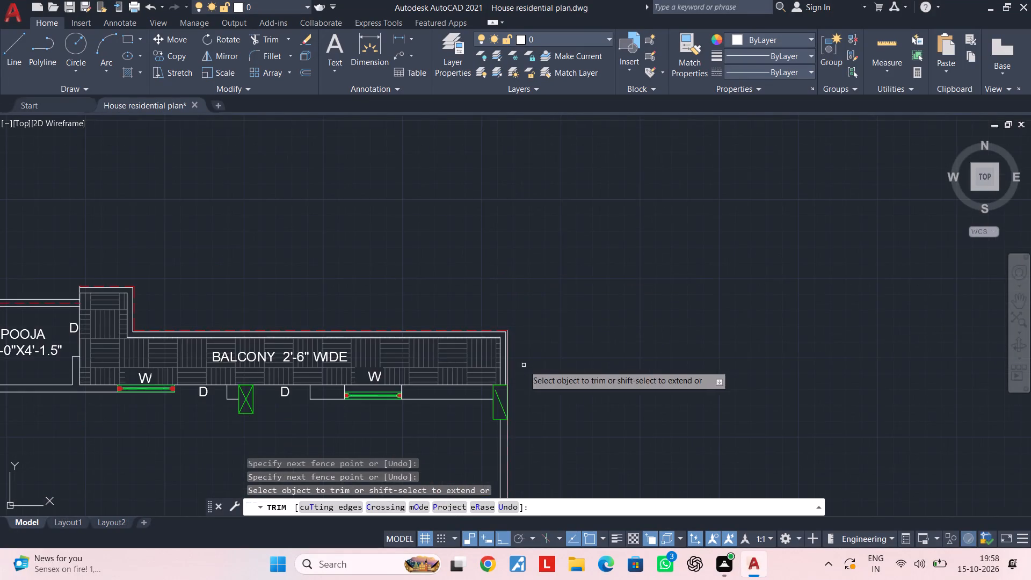
pyautogui.scroll(4, 500, 331)
pyautogui.press('Escape')
# Delete one of the two overlapping lines along the outer face of the hatched wall at the third plan's lower corner.
pyautogui.scroll(-4, 531, 330)
pyautogui.moveTo(535, 323); pyautogui.dragTo(542, 253, button='middle')
pyautogui.press('Escape')
pyautogui.moveTo(558, 311); pyautogui.dragTo(565, 228, button='middle')
pyautogui.scroll(-2, 577, 271)
pyautogui.moveTo(577, 271); pyautogui.dragTo(576, 169, button='middle')
pyautogui.moveTo(587, 249); pyautogui.dragTo(582, 119, button='middle')
pyautogui.scroll(3, 563, 315)
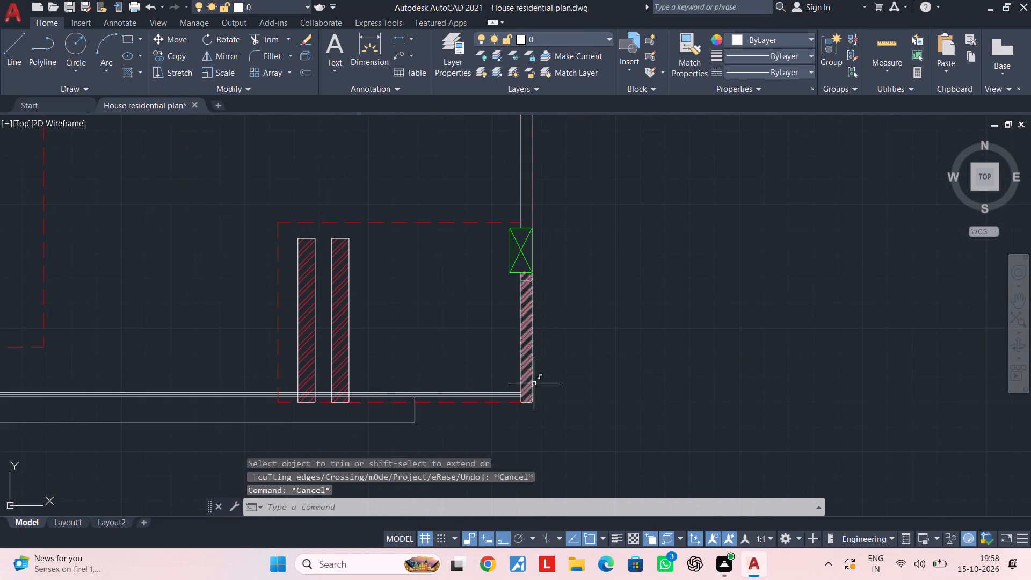
pyautogui.scroll(2, 536, 381)
pyautogui.click(523, 375)
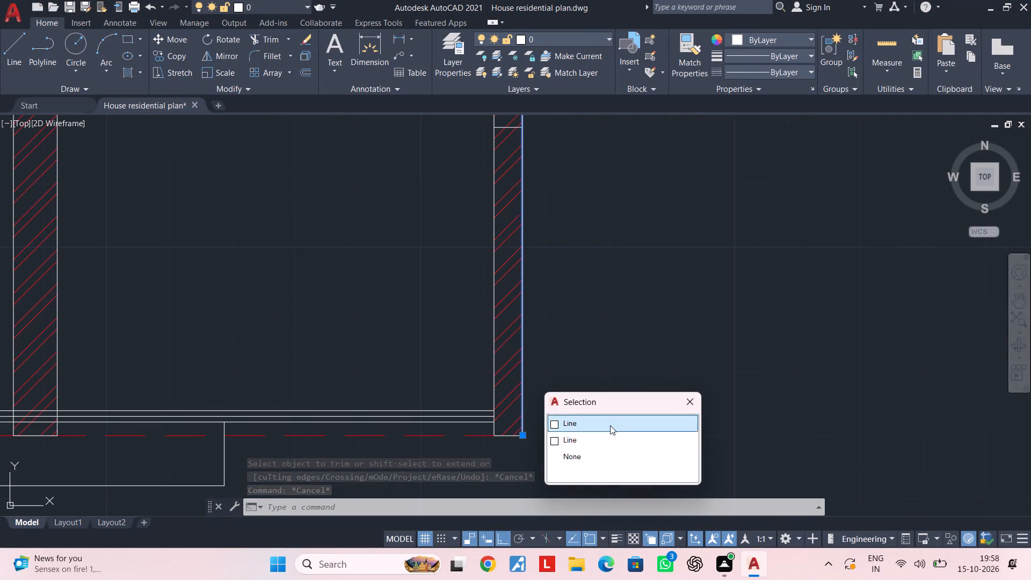
pyautogui.click(610, 425)
pyautogui.press('BackSpace')
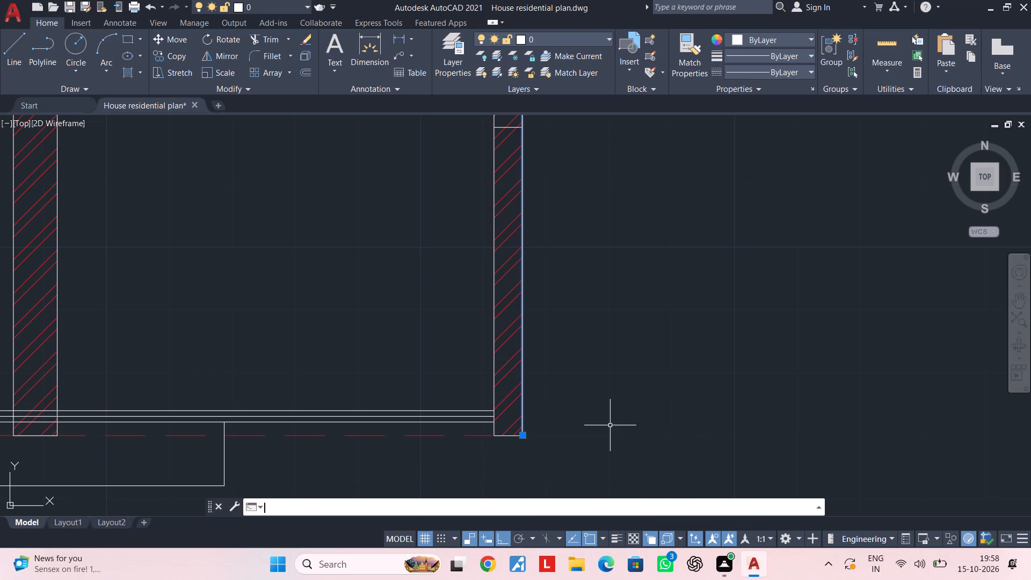
pyautogui.press('Delete')
# Inspect the third floor plan's outer wall line and the overall arrangement of plans and elevation.
pyautogui.scroll(-5, 607, 415)
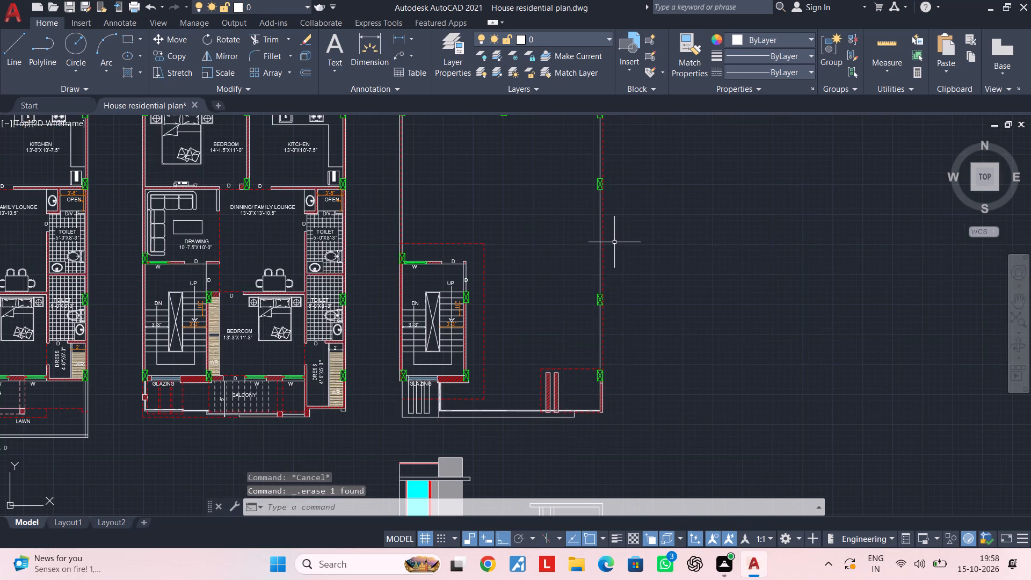
pyautogui.moveTo(614, 245); pyautogui.dragTo(613, 306, button='middle')
pyautogui.moveTo(612, 405); pyautogui.dragTo(607, 271, button='middle')
pyautogui.scroll(-2, 635, 216)
pyautogui.moveTo(636, 220); pyautogui.dragTo(636, 299, button='middle')
pyautogui.scroll(3, 618, 234)
pyautogui.scroll(-3, 617, 228)
pyautogui.moveTo(620, 238); pyautogui.dragTo(616, 234, button='middle')
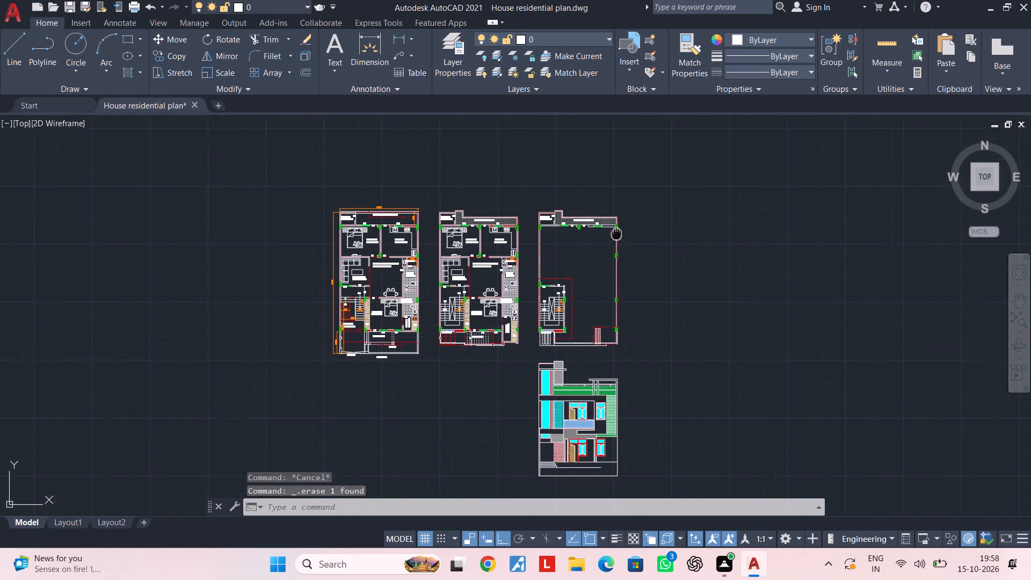
pyautogui.moveTo(616, 234); pyautogui.dragTo(600, 172, button='middle')
pyautogui.press('Escape')
pyautogui.middleClick(600, 265)
pyautogui.press('Escape')
pyautogui.press('Escape')
pyautogui.press('Escape')
pyautogui.moveTo(540, 300); pyautogui.dragTo(524, 308, button='middle')
pyautogui.press('Escape')
pyautogui.press('Escape')
pyautogui.press('Escape')
pyautogui.press('Escape')
pyautogui.press('Escape')
pyautogui.press('Escape')
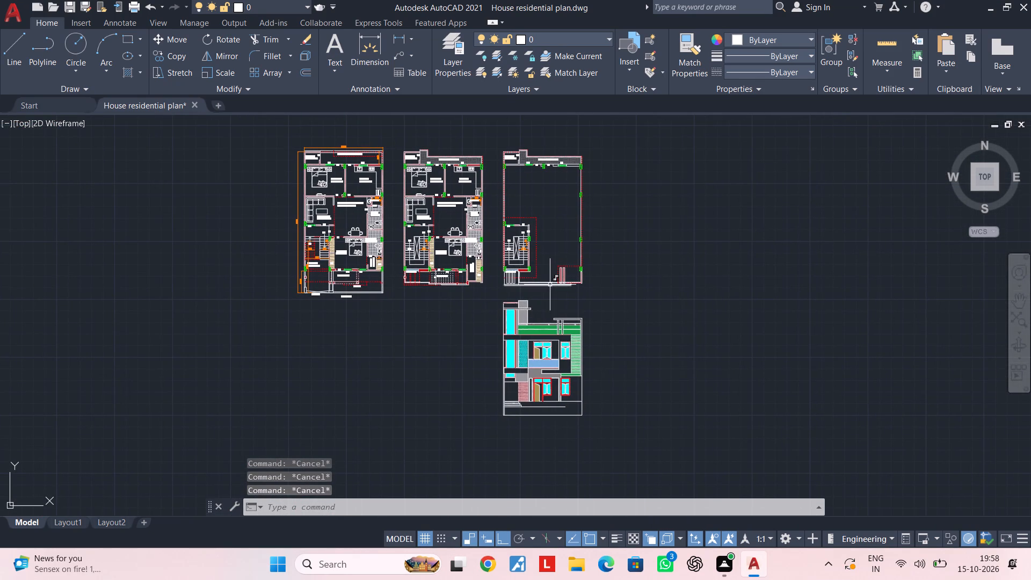
pyautogui.press('Escape')
pyautogui.moveTo(549, 290); pyautogui.dragTo(544, 306, button='middle')
pyautogui.middleClick(529, 290)
# Save the drawing.
pyautogui.hotkey('ctrl', 's')
pyautogui.keyDown('ctrl'); pyautogui.scroll(1, 527, 295); pyautogui.keyUp('ctrl')
pyautogui.hotkey('ctrl', 's')
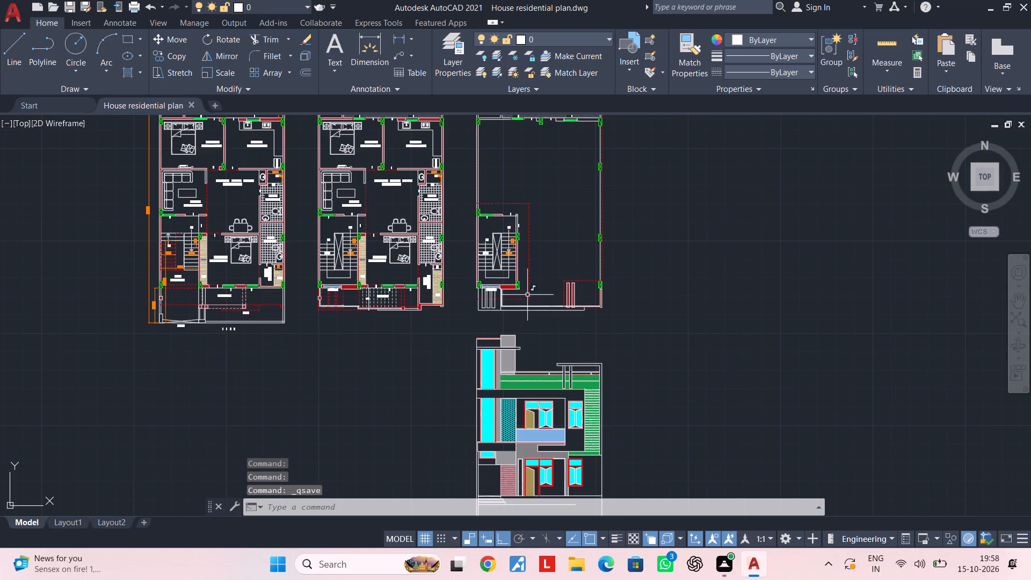
# Start plotting the model and apply the previous plot's page setup.
pyautogui.hotkey('ctrl', 'p')
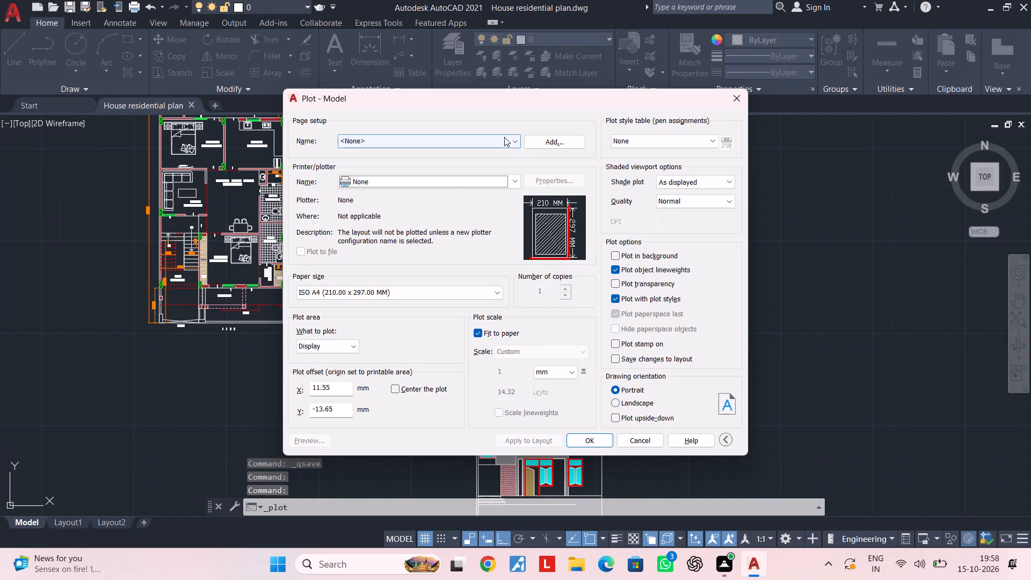
pyautogui.click(504, 137)
pyautogui.click(460, 166)
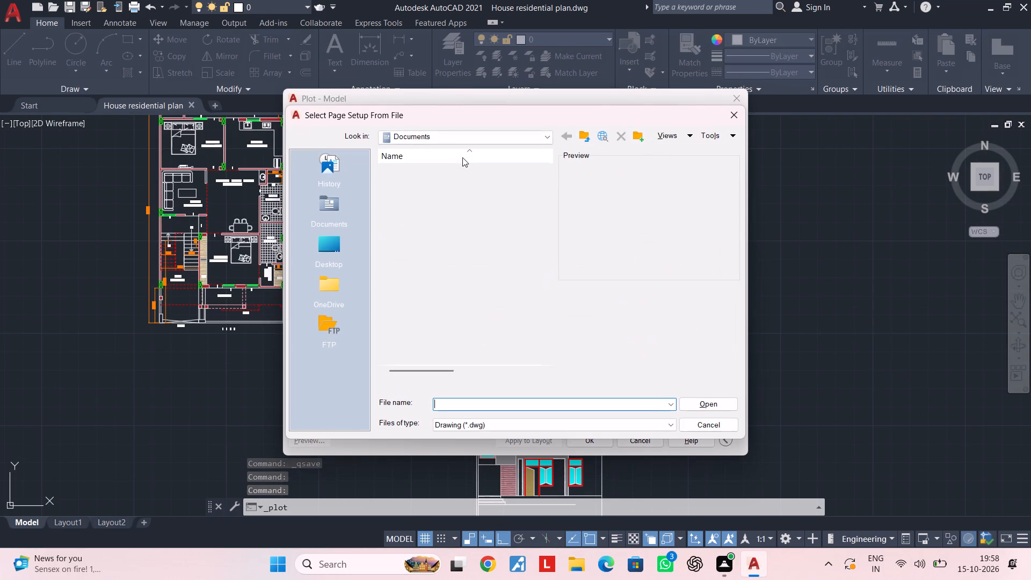
pyautogui.click(731, 109)
pyautogui.click(481, 135)
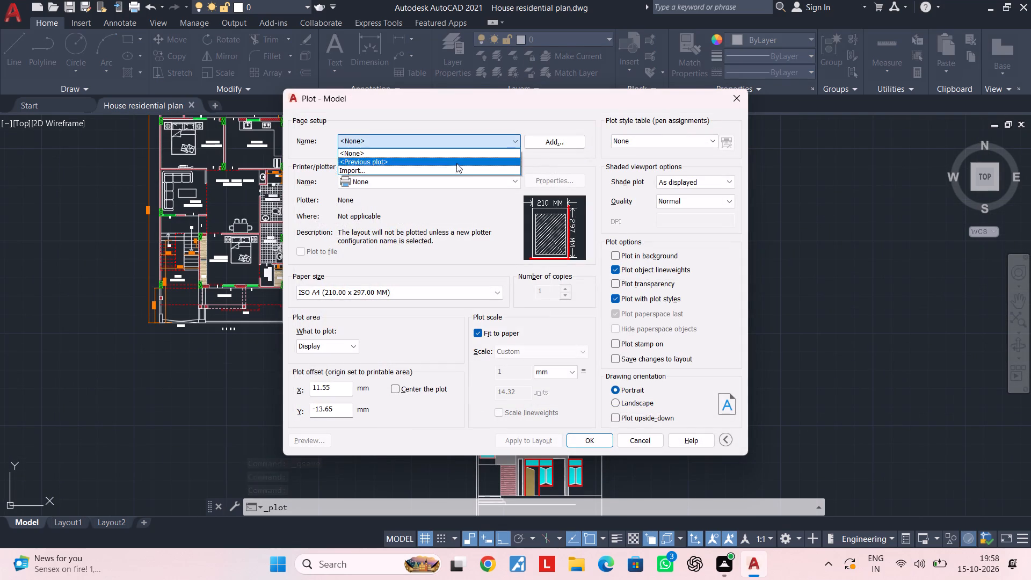
pyautogui.click(448, 163)
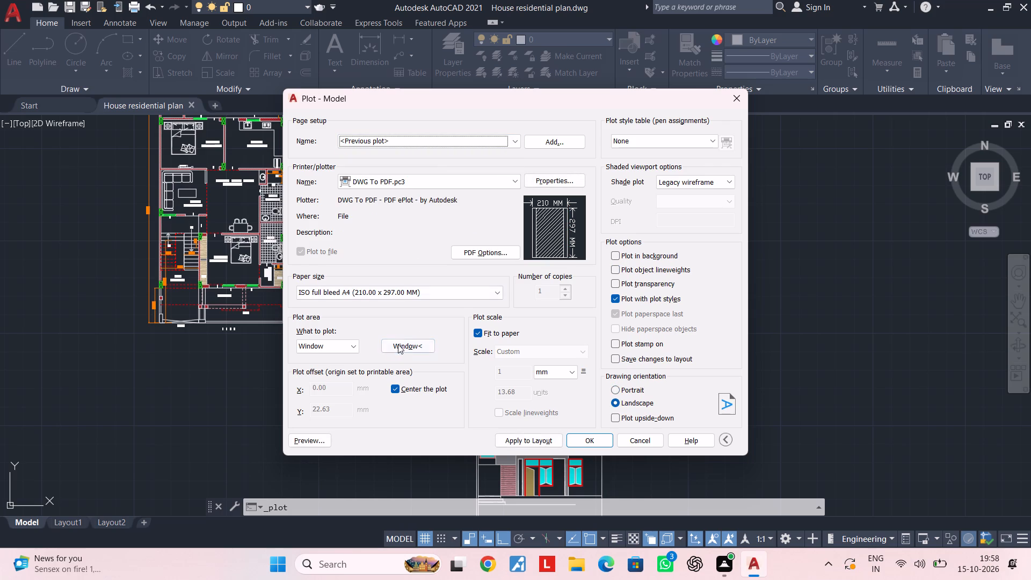
# Set the plot window around all three floor plans and the elevation, and preview the plot.
pyautogui.click(401, 343)
pyautogui.scroll(-1, 413, 316)
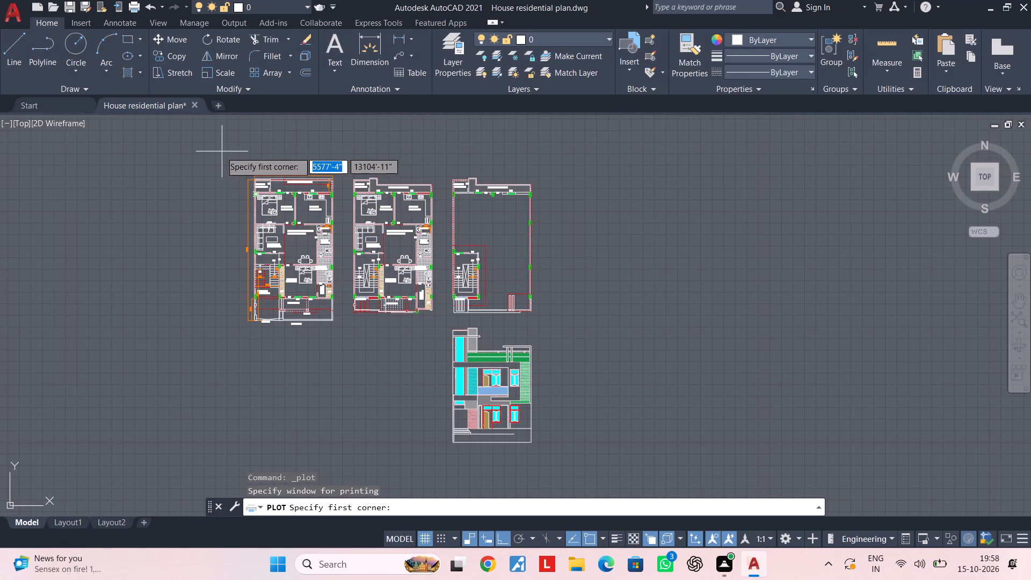
pyautogui.click(204, 151)
pyautogui.click(651, 469)
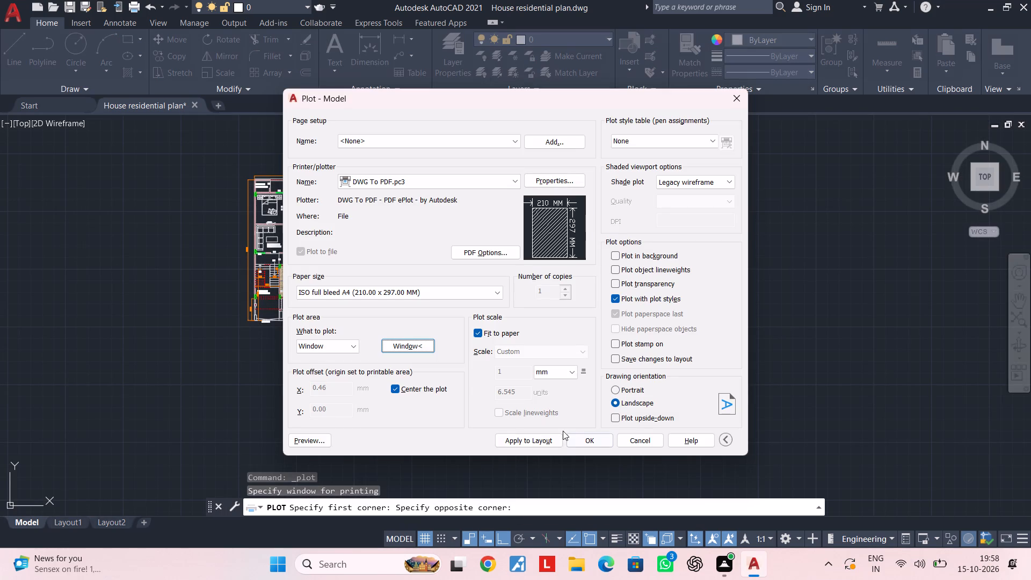
pyautogui.click(311, 438)
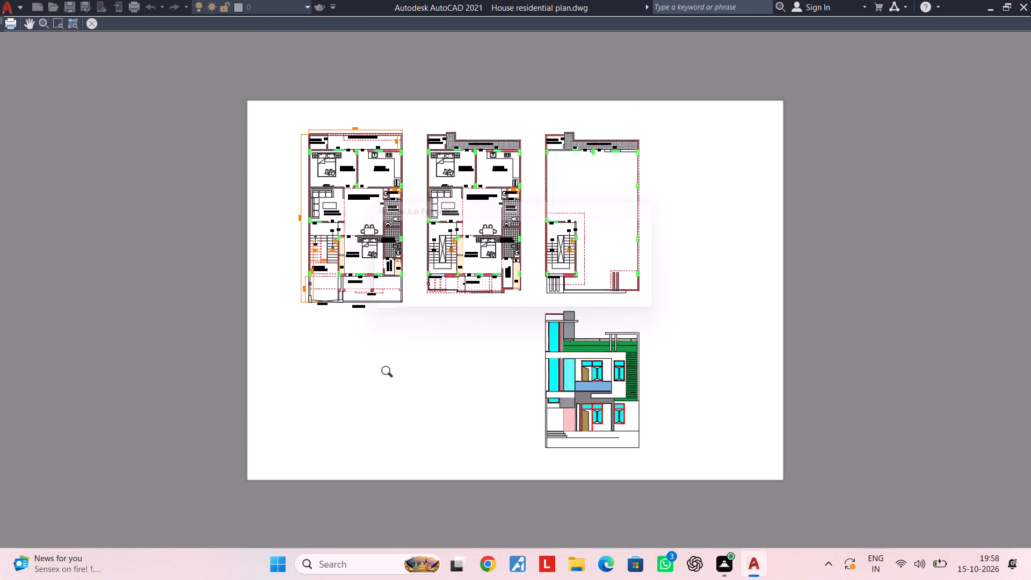
# Examine the floor plans, labels and elevation in the plot preview and leave the plot without printing.
pyautogui.scroll(5, 322, 189)
pyautogui.scroll(-2, 515, 251)
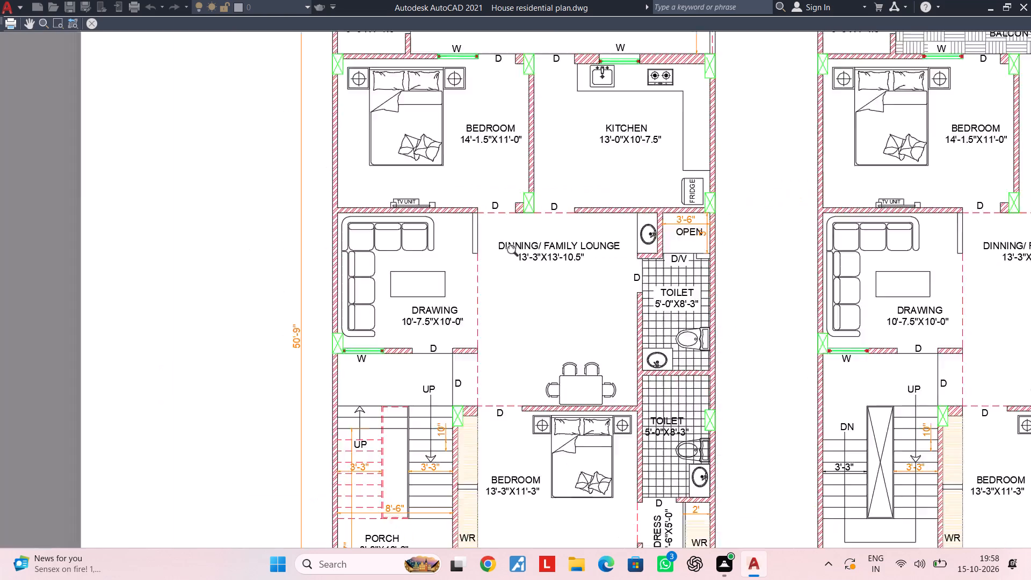
pyautogui.scroll(-1, 515, 252)
pyautogui.moveTo(517, 253); pyautogui.dragTo(482, 109, button='middle')
pyautogui.scroll(3, 445, 241)
pyautogui.scroll(-2, 629, 304)
pyautogui.moveTo(629, 304); pyautogui.dragTo(376, 279, button='middle')
pyautogui.scroll(-2, 598, 314)
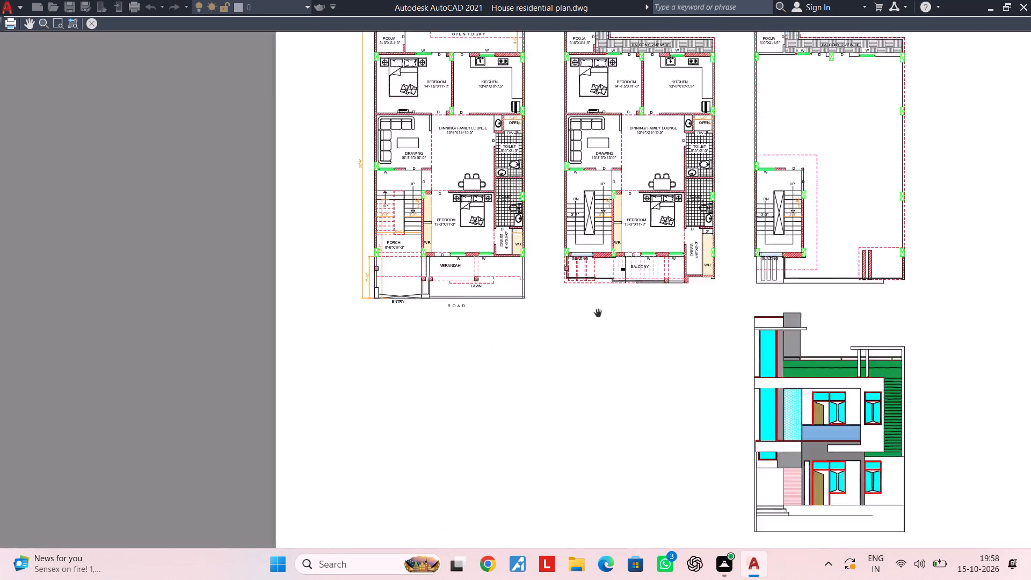
pyautogui.scroll(-1, 598, 314)
pyautogui.moveTo(600, 313); pyautogui.dragTo(565, 313, button='middle')
pyautogui.scroll(5, 565, 313)
pyautogui.moveTo(667, 298); pyautogui.dragTo(417, 320, button='middle')
pyautogui.scroll(-3, 443, 317)
pyautogui.moveTo(542, 311); pyautogui.dragTo(478, 315, button='middle')
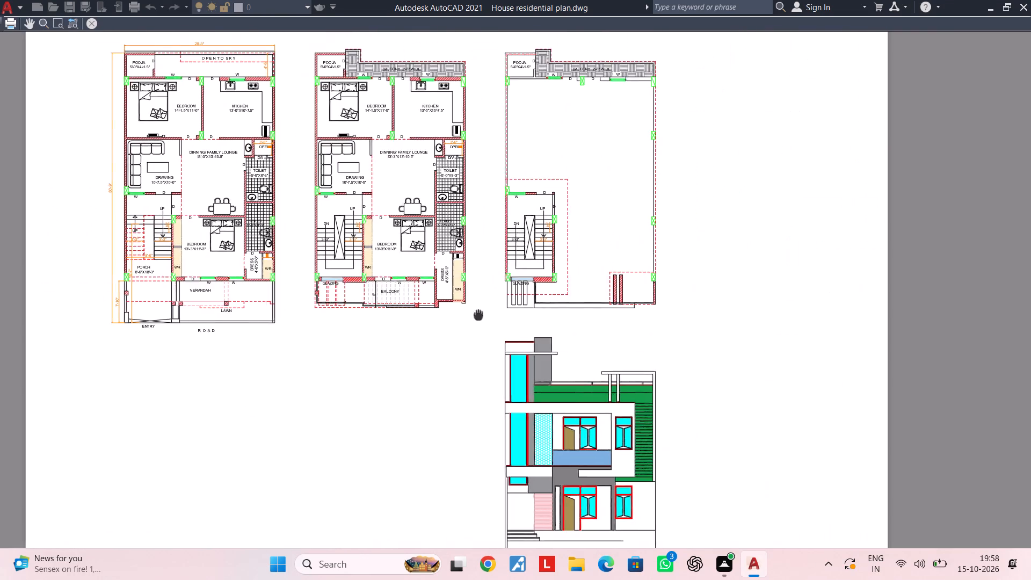
pyautogui.moveTo(478, 315); pyautogui.dragTo(441, 315, button='middle')
pyautogui.scroll(4, 487, 328)
pyautogui.scroll(-4, 500, 330)
pyautogui.moveTo(500, 330); pyautogui.dragTo(504, 368, button='middle')
pyautogui.scroll(3, 536, 280)
pyautogui.moveTo(515, 224); pyautogui.dragTo(531, 299, button='middle')
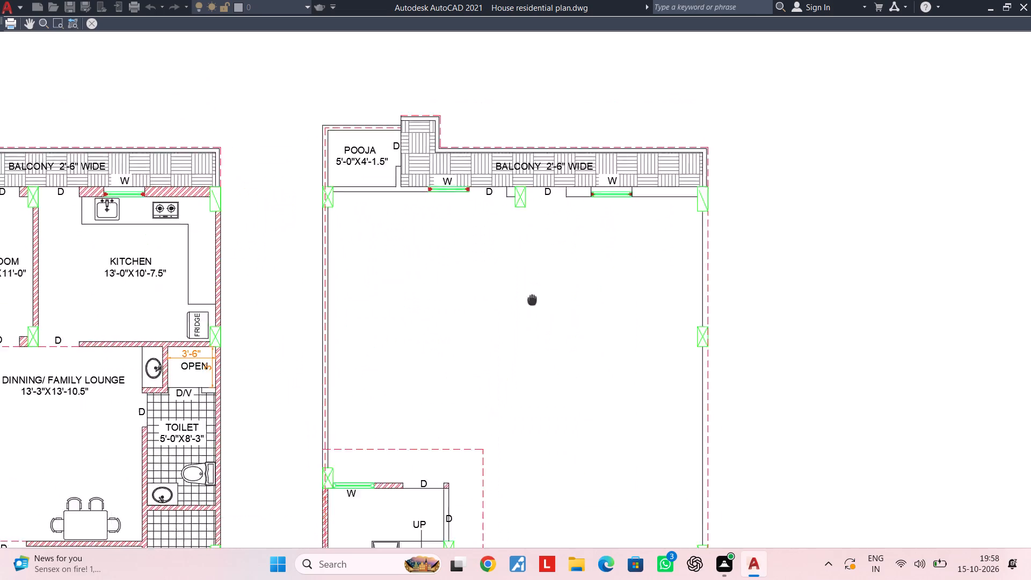
pyautogui.moveTo(531, 299); pyautogui.dragTo(536, 372, button='middle')
pyautogui.moveTo(437, 328); pyautogui.dragTo(744, 314, button='middle')
pyautogui.scroll(-3, 374, 275)
pyautogui.moveTo(388, 274); pyautogui.dragTo(491, 119, button='middle')
pyautogui.scroll(1, 391, 272)
pyautogui.moveTo(529, 247); pyautogui.dragTo(583, 149, button='middle')
pyautogui.moveTo(572, 289); pyautogui.dragTo(397, 201, button='middle')
pyautogui.press('Escape')
pyautogui.press('Escape')
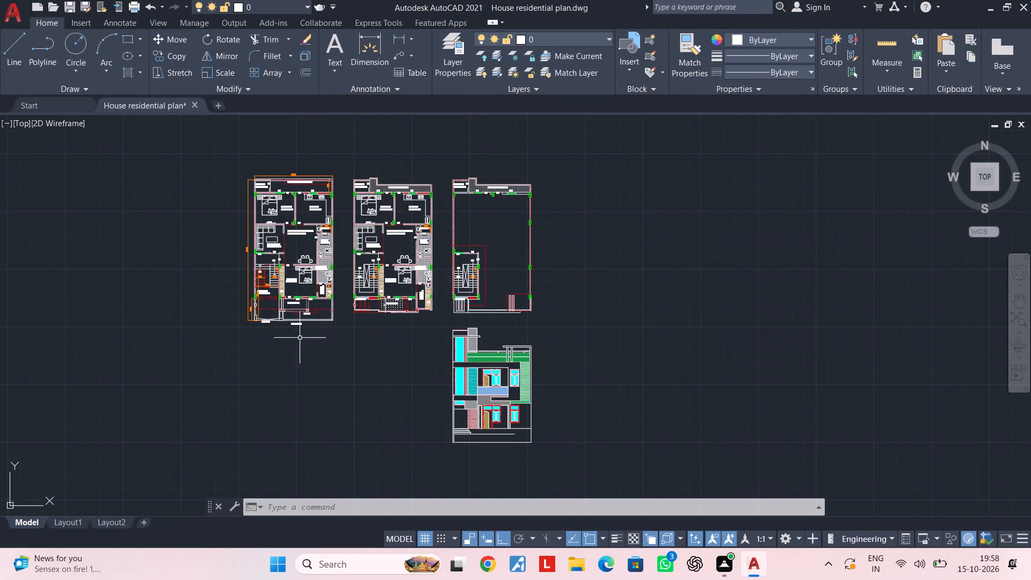
# With ortho turned off, copy the ROAD label about 6'-8" diagonally below the original, under the ground floor plan.
pyautogui.moveTo(280, 327); pyautogui.dragTo(437, 272, button='middle')
pyautogui.scroll(3, 440, 271)
pyautogui.scroll(1, 505, 271)
pyautogui.moveTo(439, 286); pyautogui.dragTo(611, 251, button='middle')
pyautogui.press('Escape')
pyautogui.press('Escape')
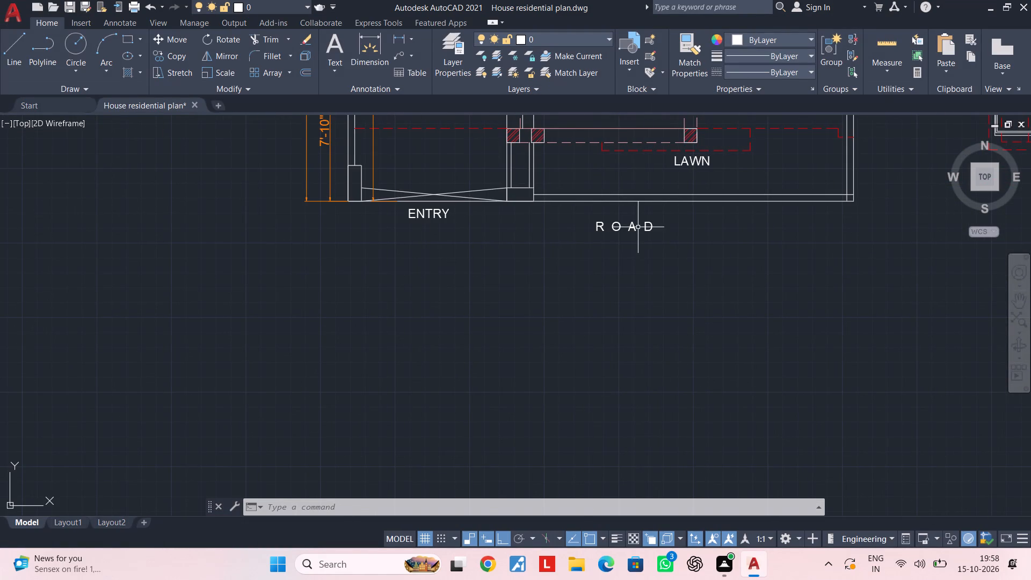
pyautogui.click(638, 227)
pyautogui.click(510, 233)
pyautogui.press('c')
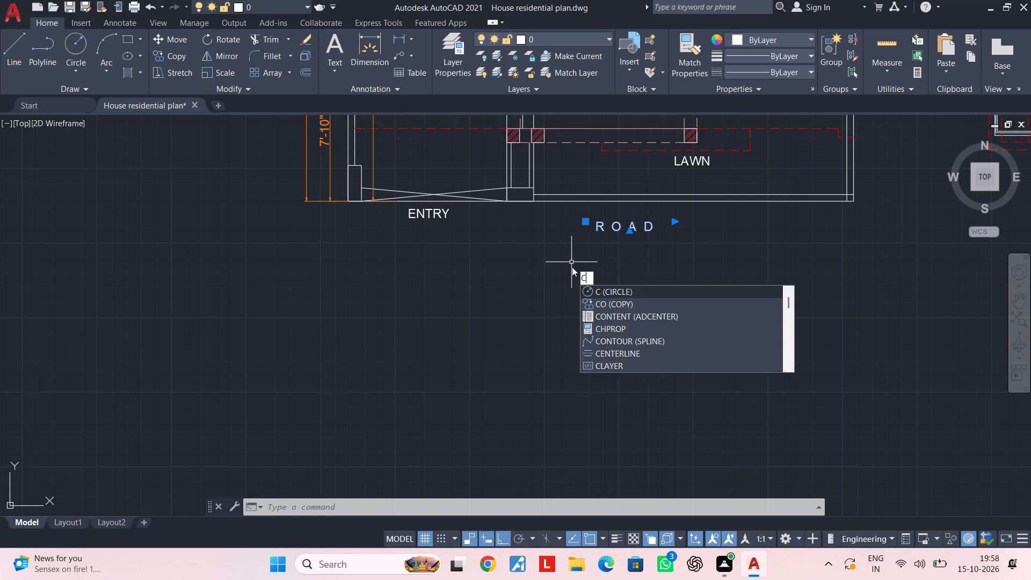
pyautogui.press('o')
pyautogui.press('space')
pyautogui.click(631, 224)
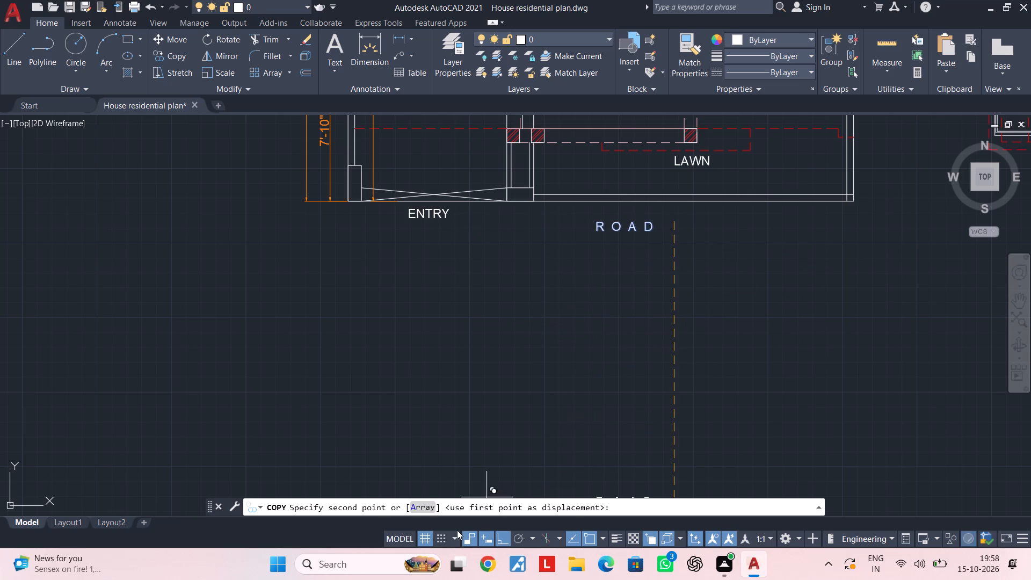
pyautogui.click(500, 533)
pyautogui.click(564, 270)
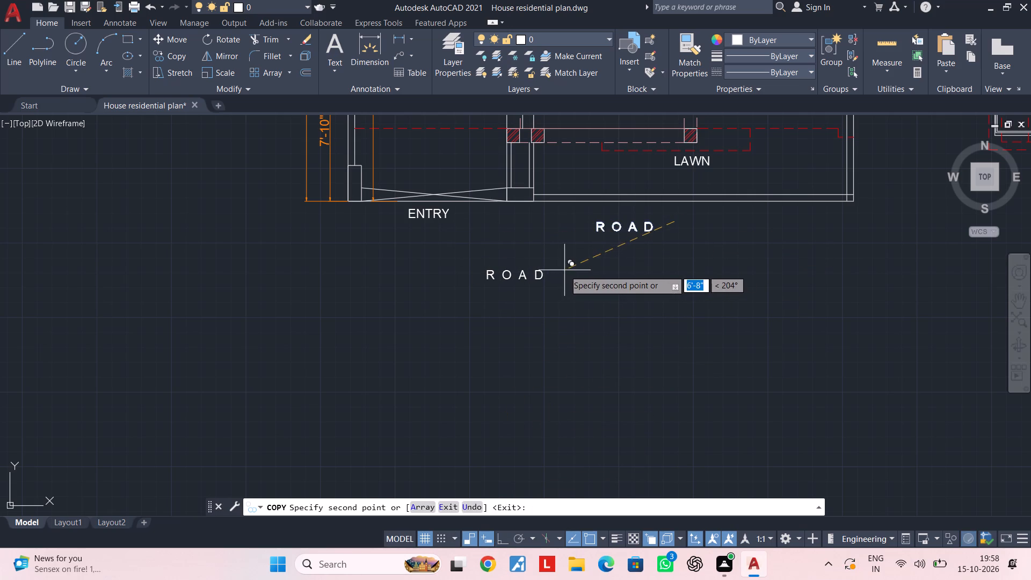
pyautogui.press('Escape')
pyautogui.press('Escape')
pyautogui.press('Escape')
# Replace the copied ROAD label's text with GROUND FLOOR PLAN and widen its text frame to about 13'-10".
pyautogui.doubleClick(522, 275)
pyautogui.scroll(2, 553, 275)
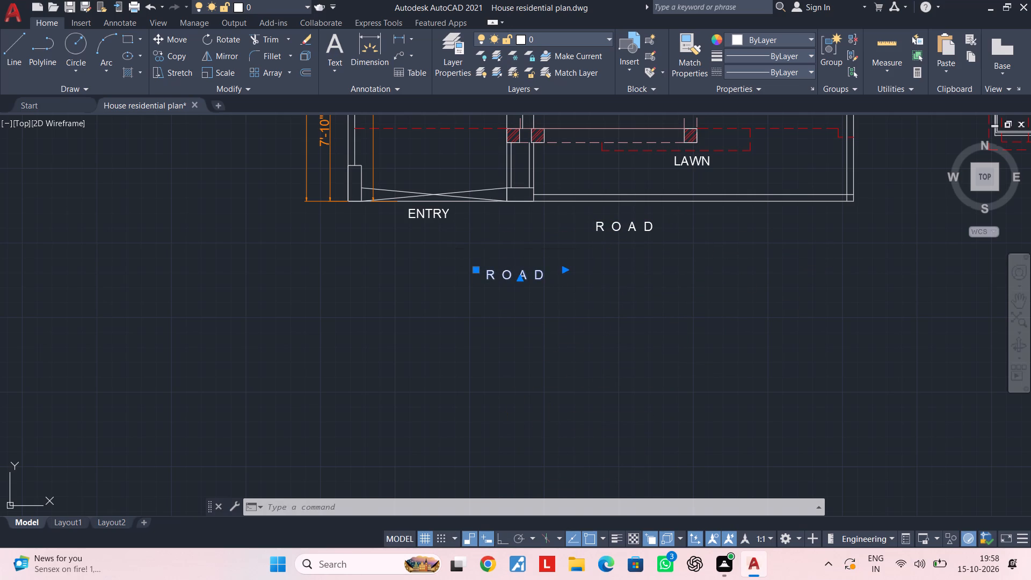
pyautogui.moveTo(562, 272); pyautogui.dragTo(338, 274)
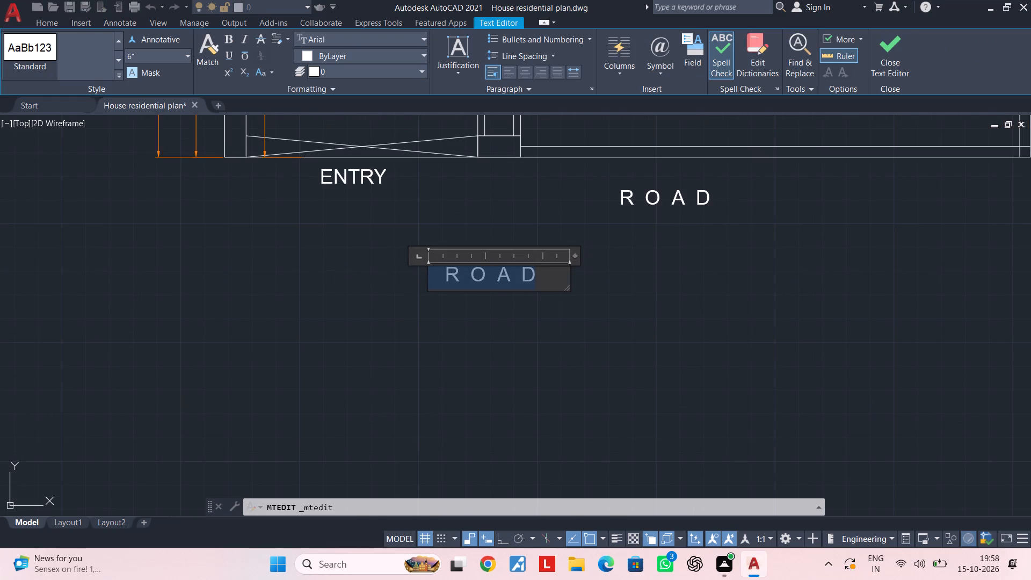
pyautogui.moveTo(539, 277); pyautogui.dragTo(372, 272)
pyautogui.press('BackSpace')
pyautogui.press('BackSpace')
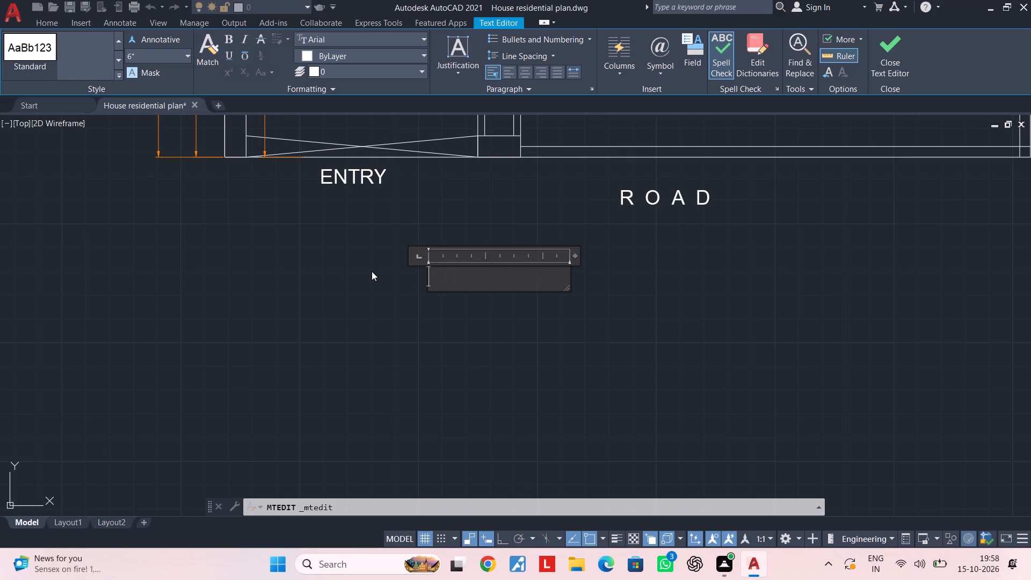
pyautogui.write('GROUND FLOOR PLAN')
pyautogui.moveTo(575, 253); pyautogui.dragTo(827, 253)
pyautogui.click(686, 321)
pyautogui.press('Escape')
# Set the GROUND FLOOR PLAN title's text height to 1'.
pyautogui.click(624, 278)
pyautogui.rightClick(624, 278)
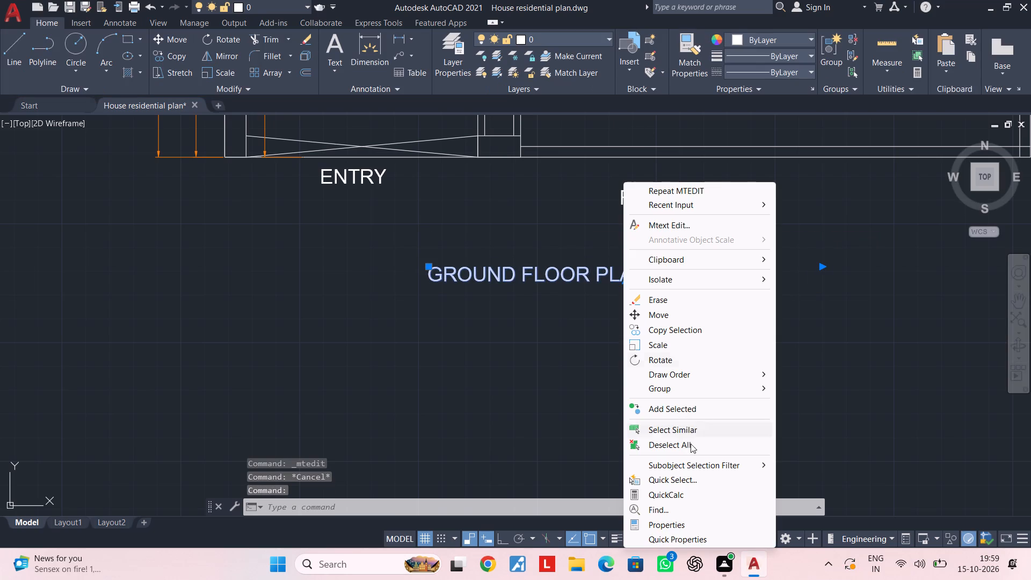
pyautogui.click(699, 526)
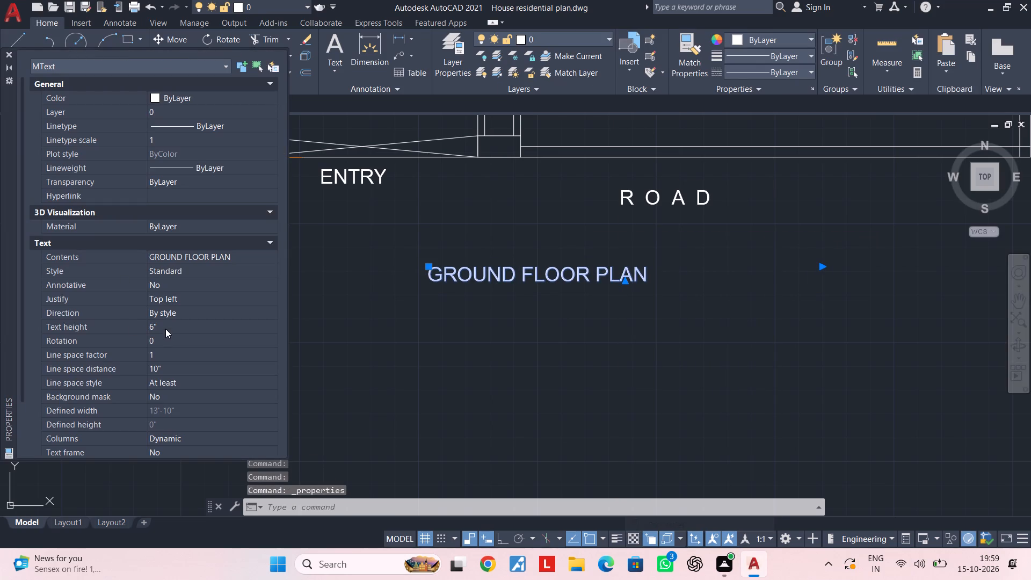
pyautogui.click(164, 322)
pyautogui.press('BackSpace')
pyautogui.write("1'")
pyautogui.press('Return')
pyautogui.click(11, 53)
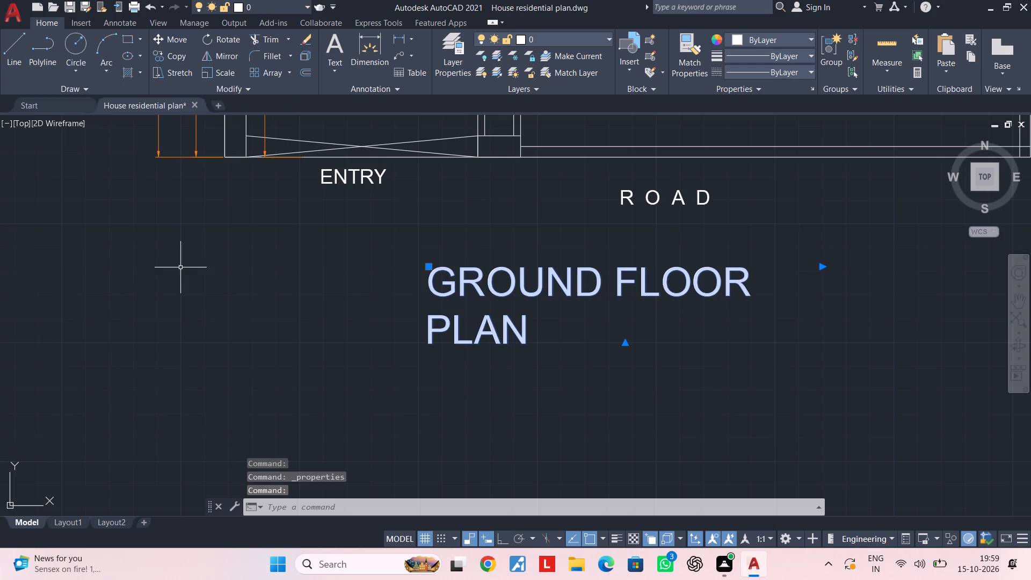
# Widen the GROUND FLOOR PLAN title's text frame so the text fits on one line.
pyautogui.press('Escape')
pyautogui.press('Escape')
pyautogui.doubleClick(564, 287)
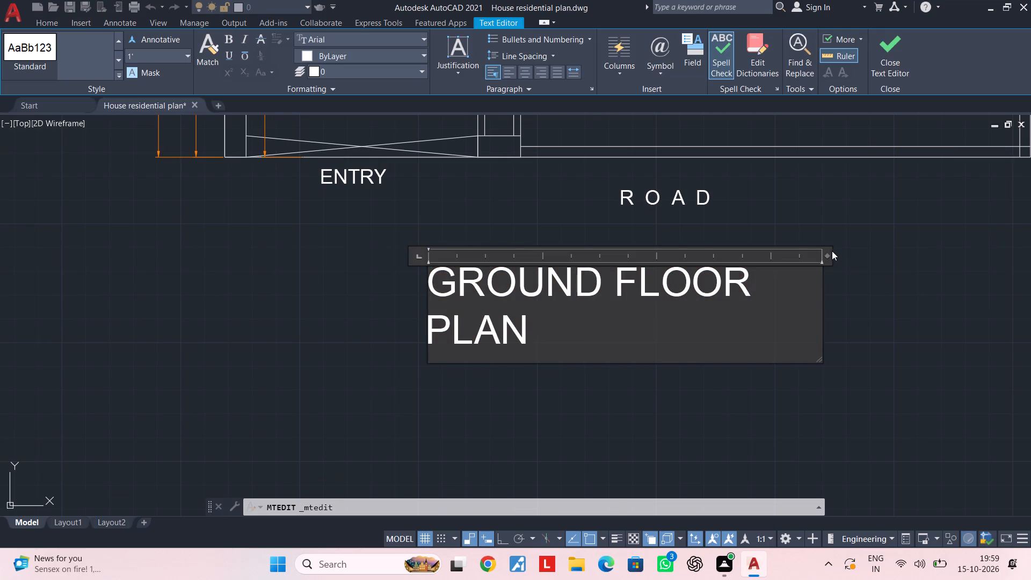
pyautogui.moveTo(823, 255); pyautogui.dragTo(833, 255)
pyautogui.moveTo(826, 256); pyautogui.dragTo(917, 249)
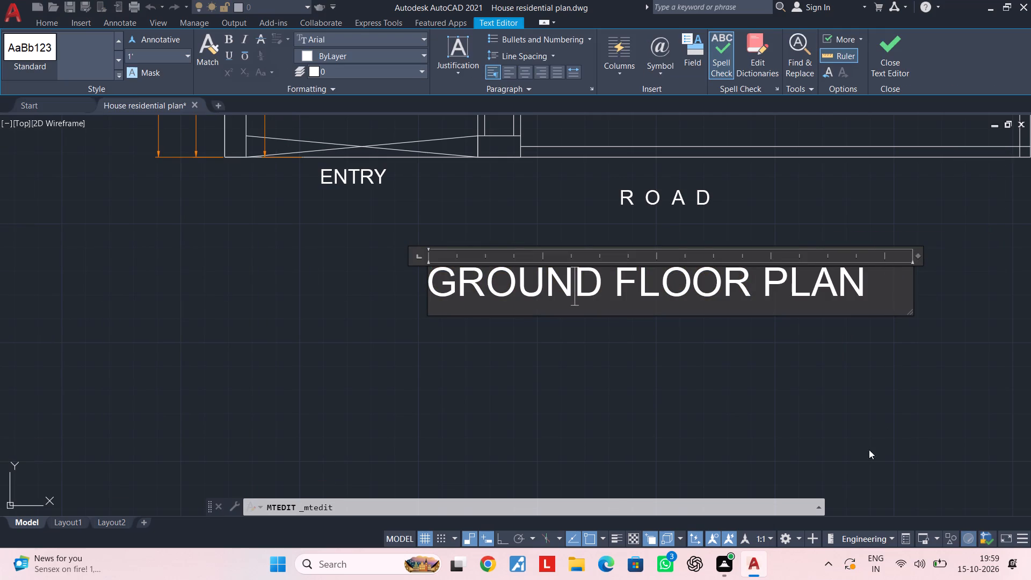
pyautogui.click(806, 390)
# Copy the GROUND FLOOR PLAN title beneath the first floor plan and beneath the terrace plan.
pyautogui.scroll(-3, 844, 379)
pyautogui.moveTo(843, 380); pyautogui.dragTo(405, 328, button='middle')
pyautogui.press('Escape')
pyautogui.press('Escape')
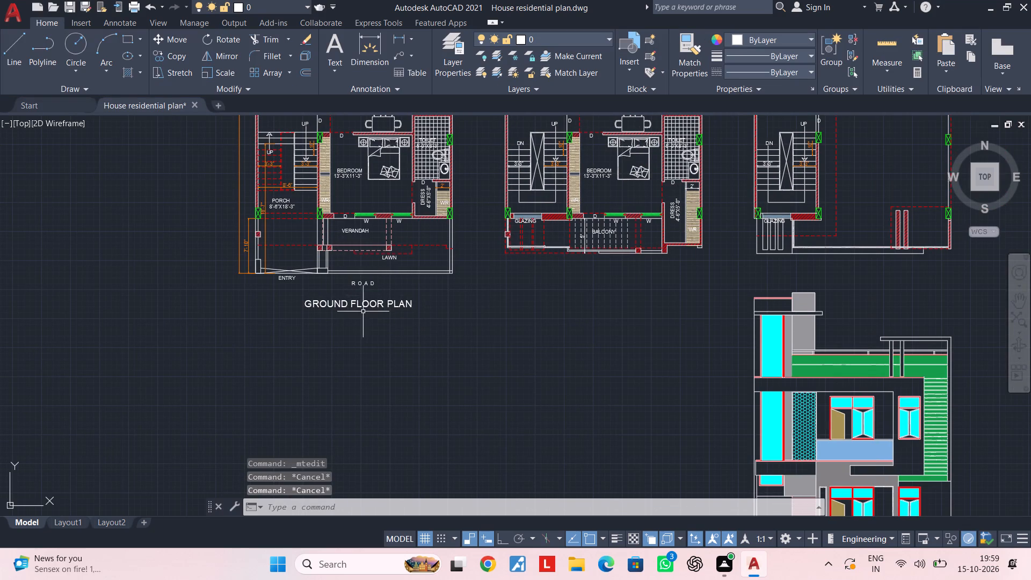
pyautogui.click(367, 301)
pyautogui.press('c')
pyautogui.press('o')
pyautogui.press('space')
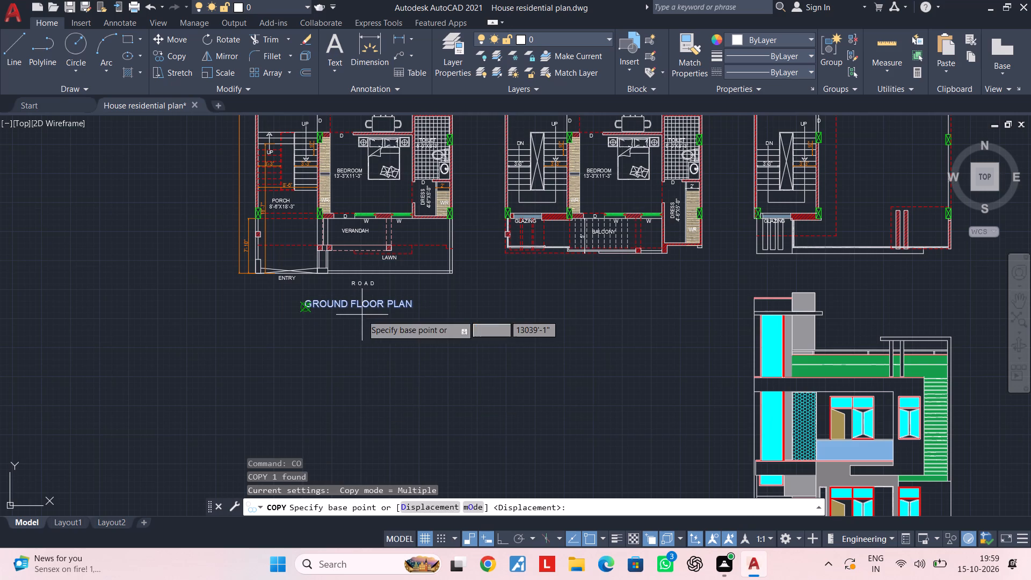
pyautogui.click(357, 307)
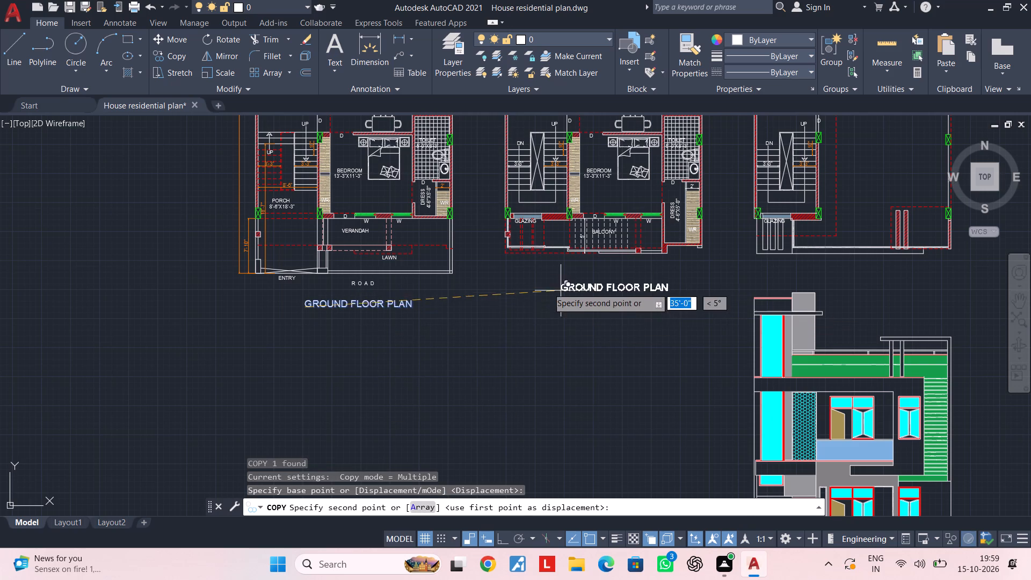
pyautogui.scroll(2, 539, 279)
pyautogui.scroll(-1, 542, 278)
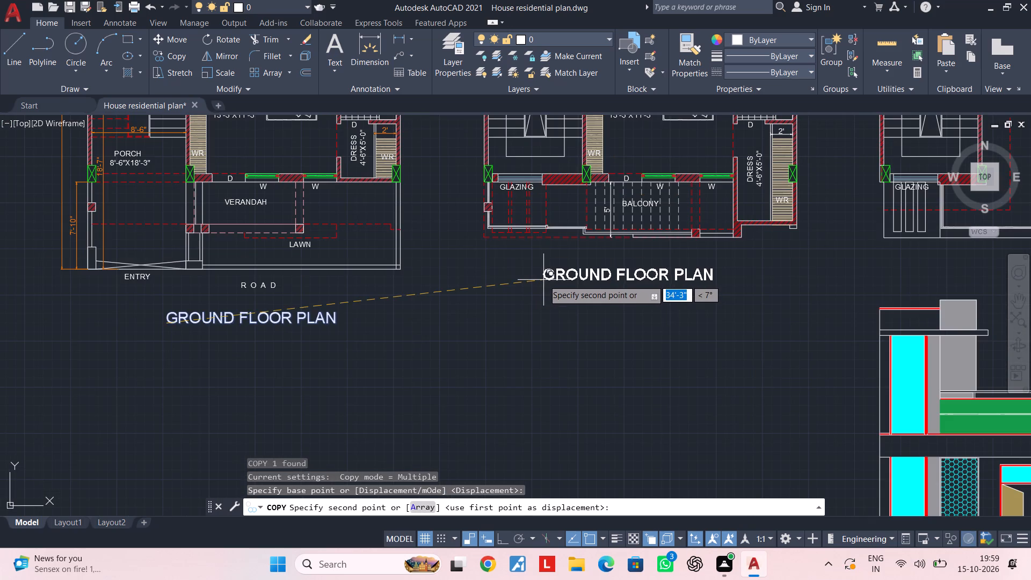
pyautogui.click(543, 280)
pyautogui.scroll(-3, 691, 284)
pyautogui.moveTo(732, 286); pyautogui.dragTo(463, 265, button='middle')
pyautogui.scroll(3, 534, 263)
pyautogui.click(476, 257)
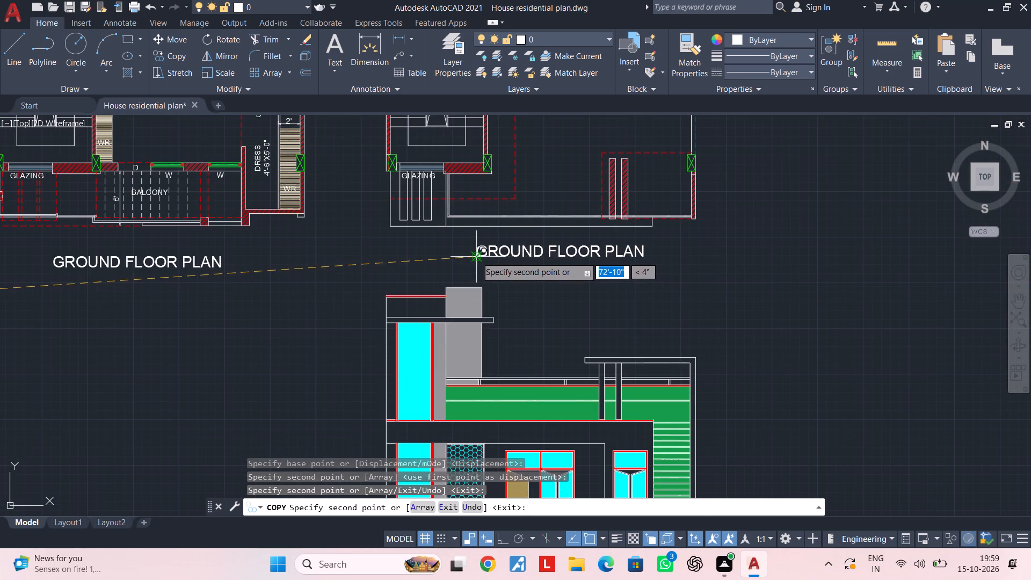
pyautogui.moveTo(450, 263); pyautogui.dragTo(783, 273, button='middle')
pyautogui.press('Escape')
pyautogui.press('Escape')
pyautogui.press('Escape')
# Change the copied title beneath the middle plan, with the balcony, to FIRST FLOOR PLAN.
pyautogui.doubleClick(458, 272)
pyautogui.scroll(1, 451, 272)
pyautogui.moveTo(490, 267); pyautogui.dragTo(649, 264, button='middle')
pyautogui.scroll(1, 633, 267)
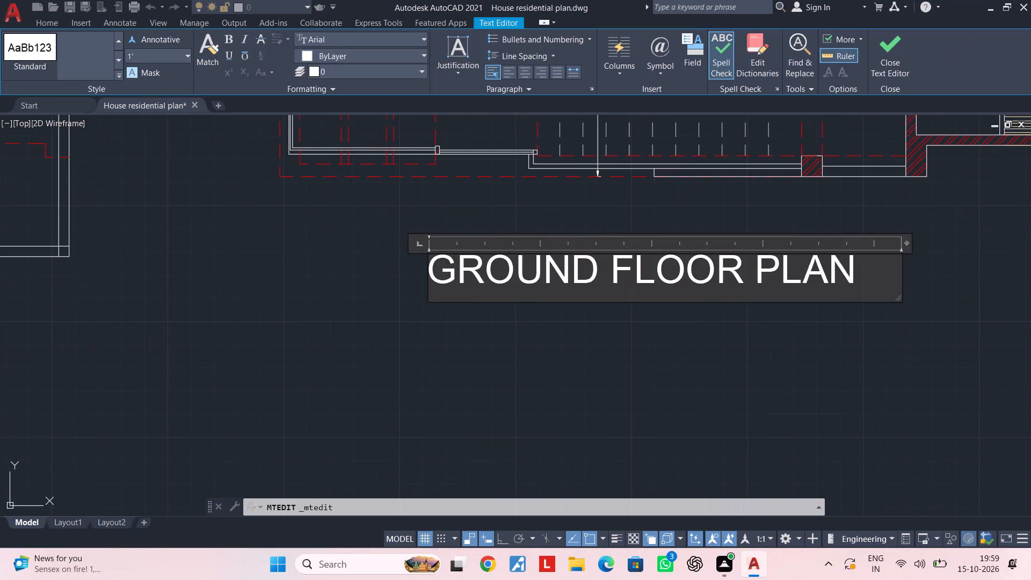
pyautogui.click(608, 266)
pyautogui.press('BackSpace')
pyautogui.press('BackSpace')
pyautogui.press('BackSpace')
pyautogui.press('BackSpace')
pyautogui.press('BackSpace')
pyautogui.press('BackSpace')
pyautogui.press('BackSpace')
pyautogui.press('BackSpace')
pyautogui.press('BackSpace')
pyautogui.press('BackSpace')
pyautogui.press('BackSpace')
pyautogui.press('BackSpace')
pyautogui.press('BackSpace')
pyautogui.press('BackSpace')
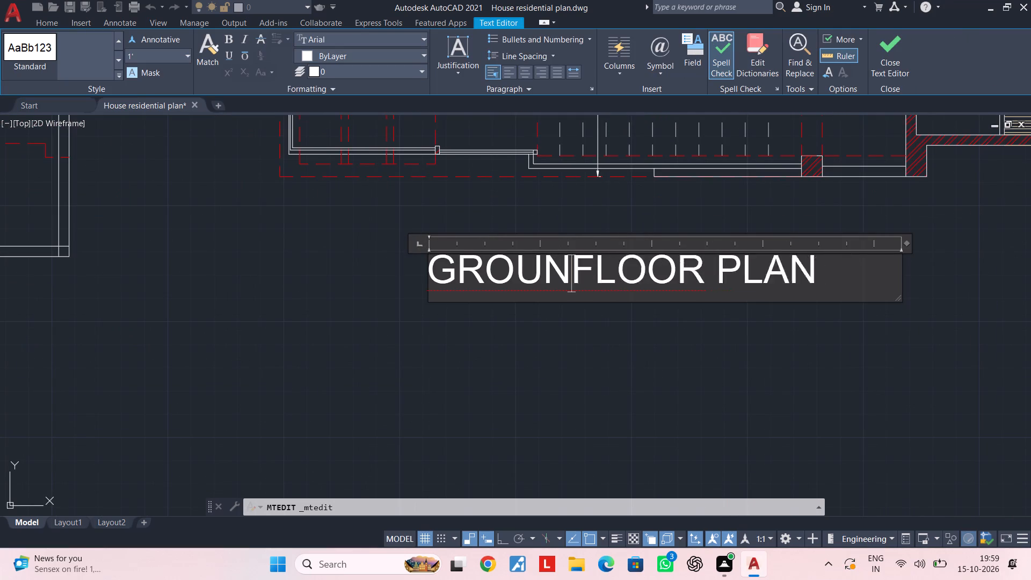
pyautogui.write('FIRST')
pyautogui.press('space')
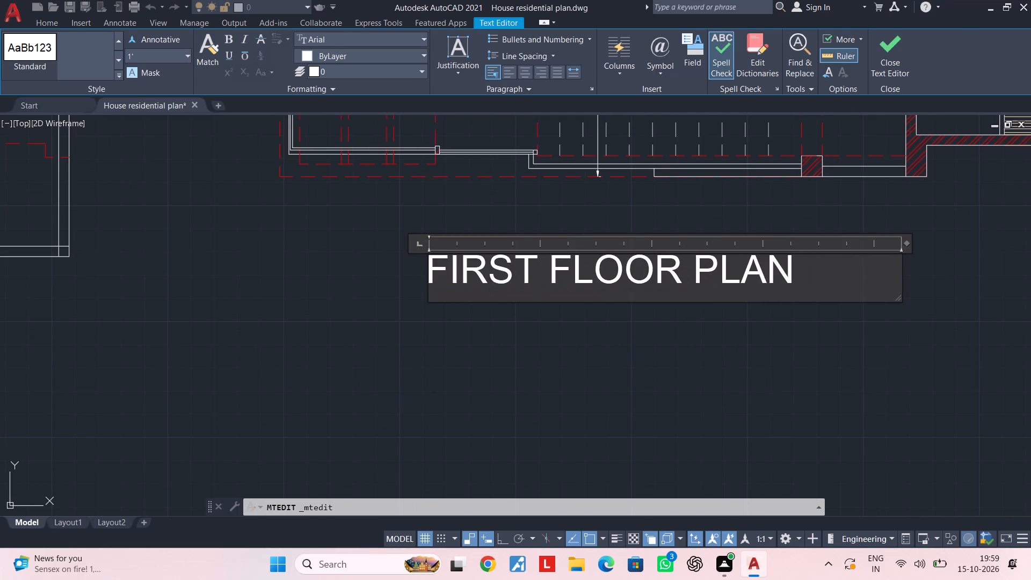
pyautogui.click(856, 356)
# Change the copied title beneath the third plan, above the elevation, to TERRACE PLAN.
pyautogui.scroll(-3, 851, 350)
pyautogui.moveTo(825, 349); pyautogui.dragTo(432, 285, button='middle')
pyautogui.scroll(2, 641, 270)
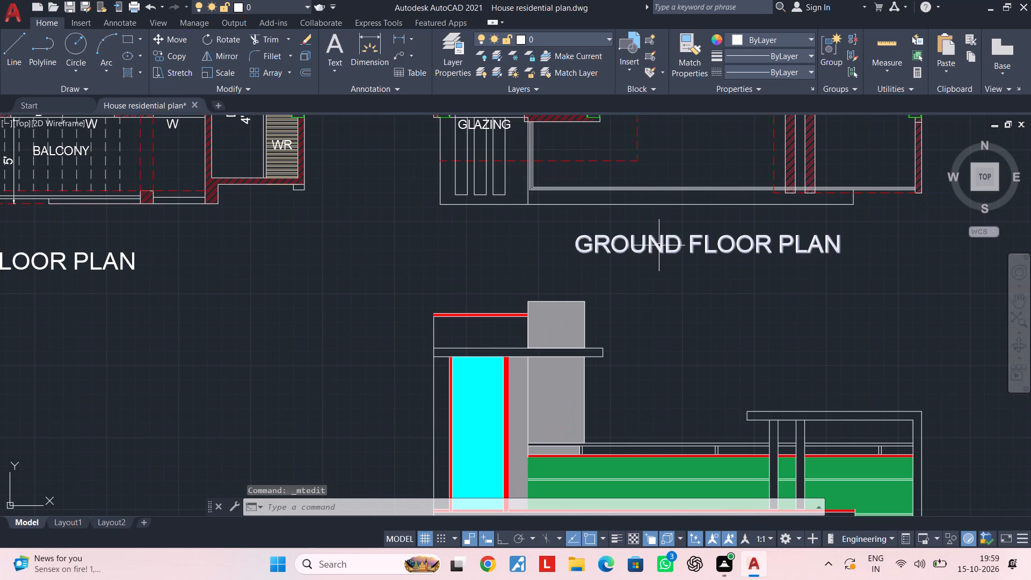
pyautogui.doubleClick(659, 245)
pyautogui.click(778, 244)
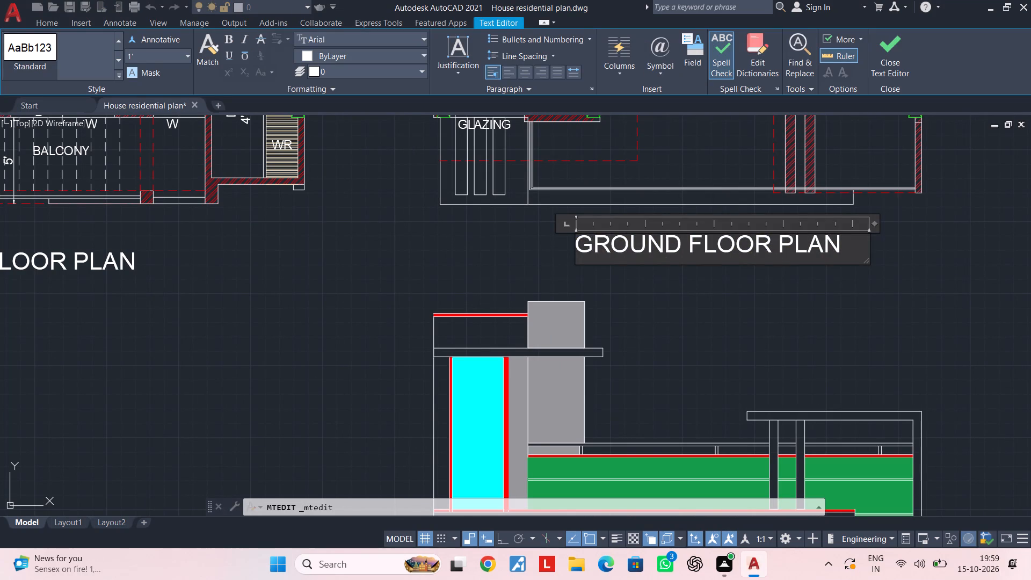
pyautogui.press('BackSpace')
pyautogui.press('BackSpace')
pyautogui.press('BackSpace')
pyautogui.press('BackSpace')
pyautogui.press('BackSpace')
pyautogui.press('BackSpace')
pyautogui.press('BackSpace')
pyautogui.press('BackSpace')
pyautogui.press('BackSpace')
pyautogui.press('BackSpace')
pyautogui.press('BackSpace')
pyautogui.press('BackSpace')
pyautogui.press('BackSpace')
pyautogui.press('BackSpace')
pyautogui.press('BackSpace')
pyautogui.press('BackSpace')
pyautogui.press('BackSpace')
pyautogui.press('BackSpace')
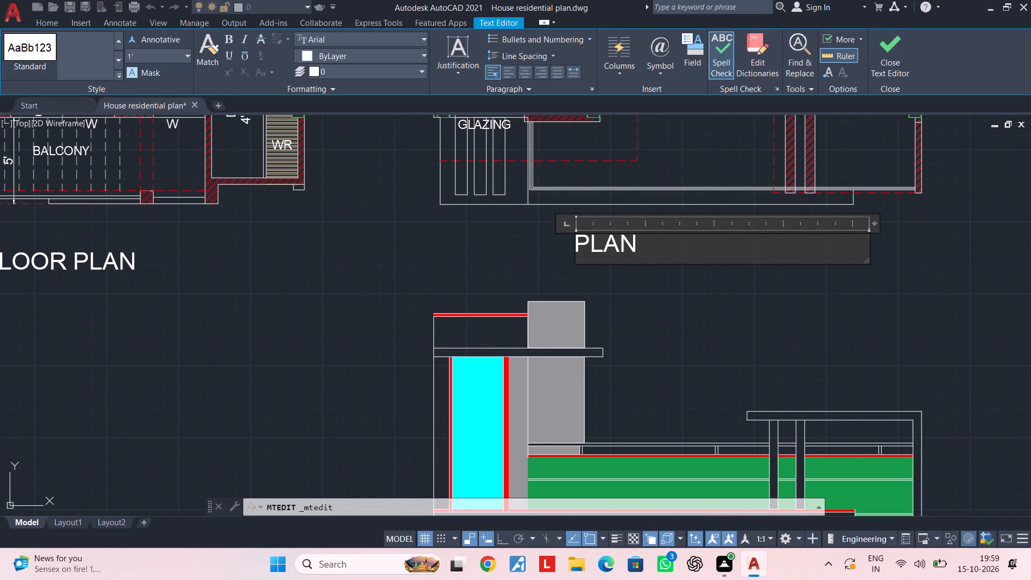
pyautogui.write('TE')
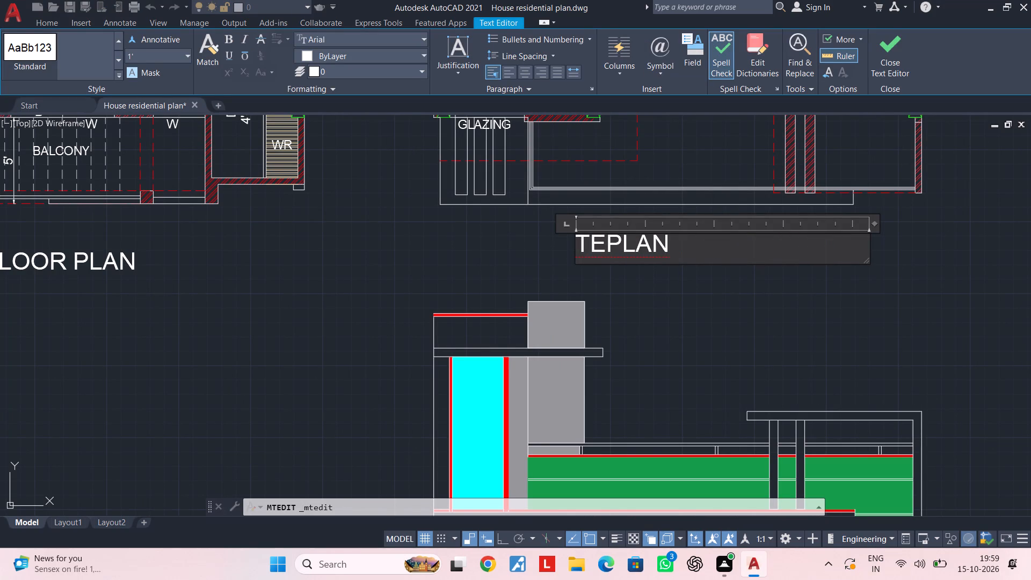
pyautogui.write('RRACE')
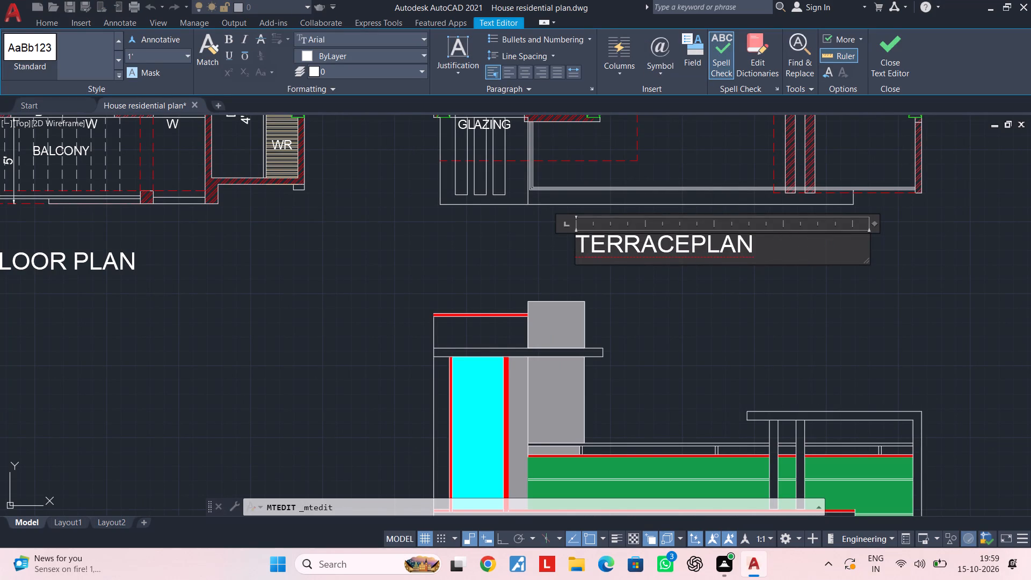
pyautogui.press('space')
pyautogui.click(686, 316)
# Copy the TERRACE PLAN title straight down to just below the front elevation drawing.
pyautogui.scroll(-4, 686, 314)
pyautogui.moveTo(686, 314); pyautogui.dragTo(684, 229, button='middle')
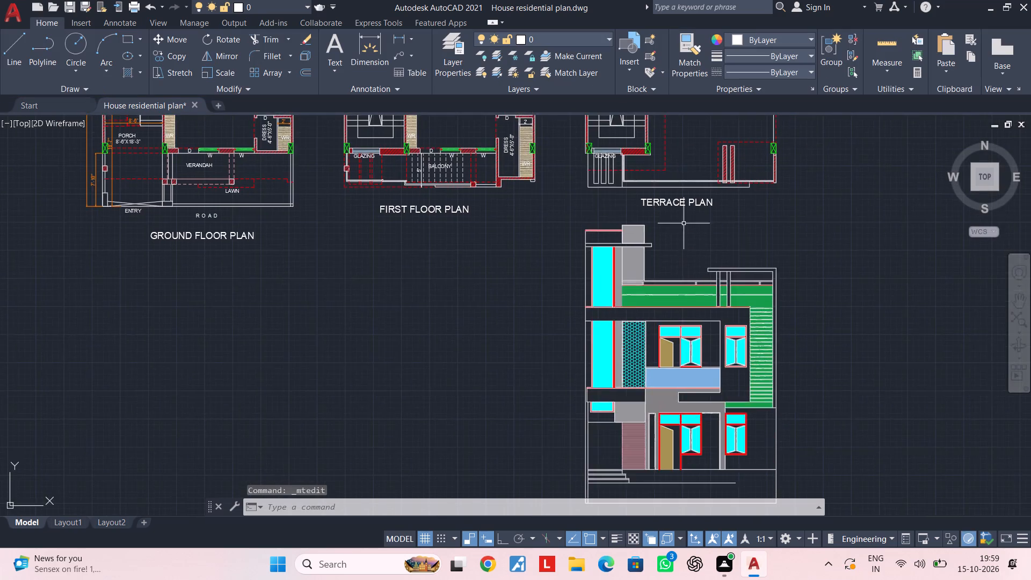
pyautogui.scroll(-2, 705, 271)
pyautogui.moveTo(699, 269); pyautogui.dragTo(692, 260, button='middle')
pyautogui.scroll(3, 689, 230)
pyautogui.click(670, 255)
pyautogui.write('CO')
pyautogui.press('space')
pyautogui.click(670, 255)
pyautogui.scroll(-2, 700, 376)
pyautogui.moveTo(691, 346); pyautogui.dragTo(666, 99, button='middle')
pyautogui.scroll(2, 647, 293)
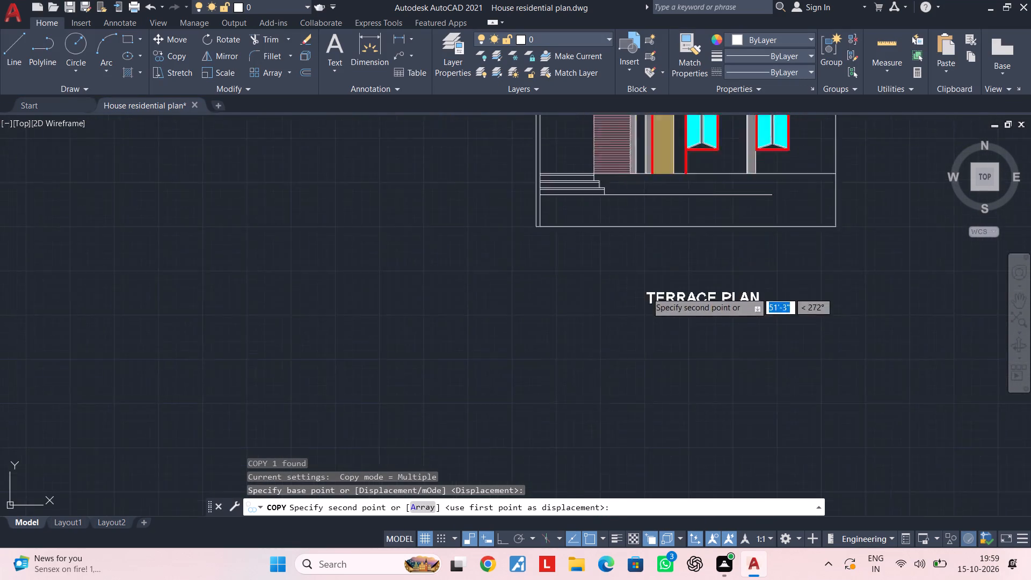
pyautogui.scroll(1, 647, 292)
pyautogui.click(623, 206)
pyautogui.press('Escape')
# Replace the copied title's text below the elevation with FRONT ELEVATION.
pyautogui.scroll(-2, 699, 242)
pyautogui.moveTo(690, 240); pyautogui.dragTo(628, 241, button='middle')
pyautogui.scroll(3, 630, 240)
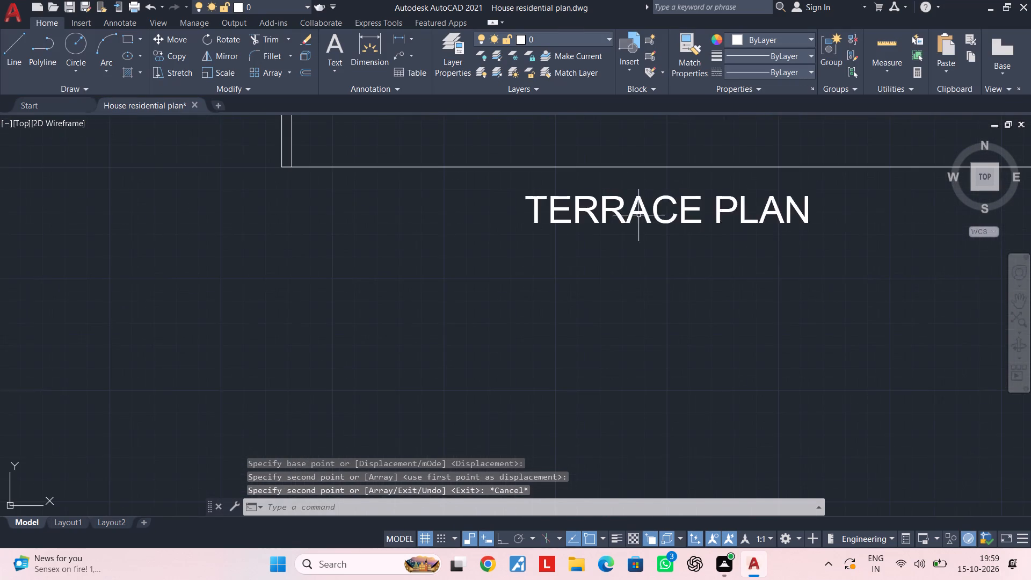
pyautogui.doubleClick(638, 213)
pyautogui.scroll(-4, 638, 213)
pyautogui.scroll(3, 671, 207)
pyautogui.moveTo(653, 229); pyautogui.dragTo(533, 230)
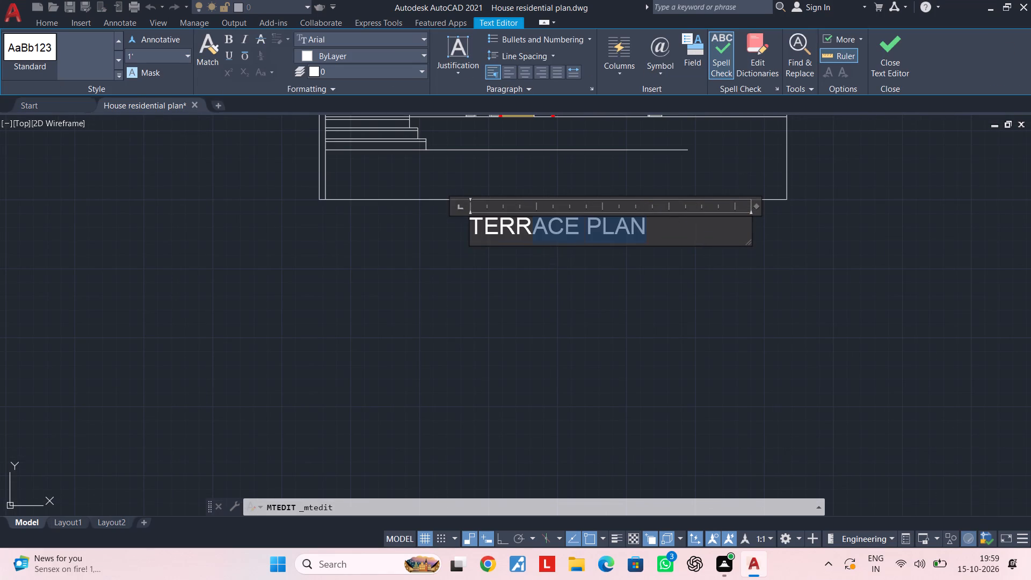
pyautogui.moveTo(533, 230); pyautogui.dragTo(497, 231)
pyautogui.press('BackSpace')
pyautogui.press('BackSpace')
pyautogui.press('BackSpace')
pyautogui.press('BackSpace')
pyautogui.press('BackSpace')
pyautogui.press('BackSpace')
pyautogui.press('BackSpace')
pyautogui.press('BackSpace')
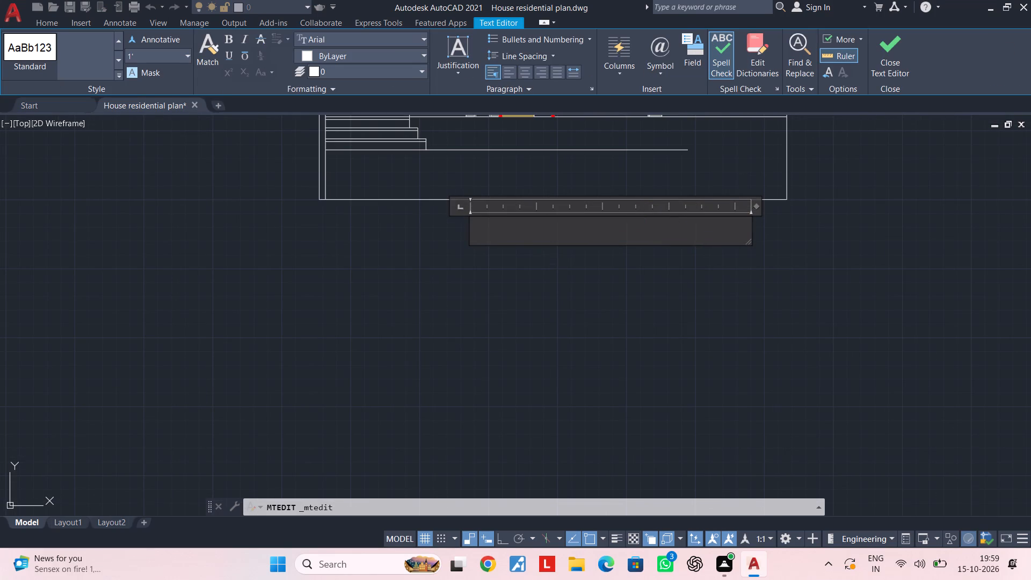
pyautogui.write('FRONT')
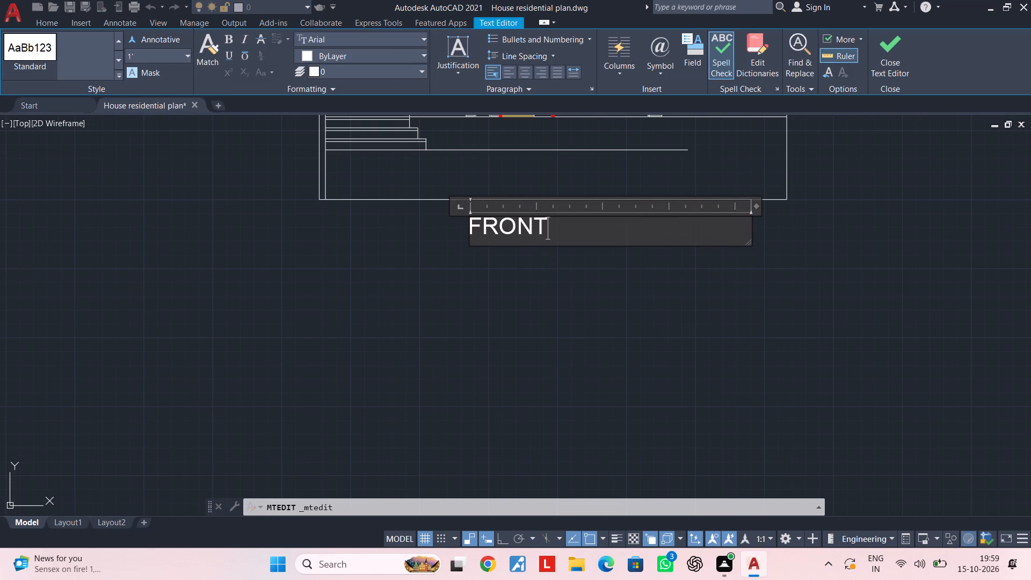
pyautogui.press('space')
pyautogui.write('ELEVAT')
pyautogui.write('ION')
pyautogui.click(584, 280)
# Save the House residential plan drawing.
pyautogui.scroll(-6, 590, 281)
pyautogui.moveTo(604, 298); pyautogui.dragTo(556, 321, button='middle')
pyautogui.scroll(-2, 571, 320)
pyautogui.moveTo(573, 317); pyautogui.dragTo(596, 278, button='middle')
pyautogui.press('Escape')
pyautogui.press('Escape')
pyautogui.hotkey('ctrl', 's')
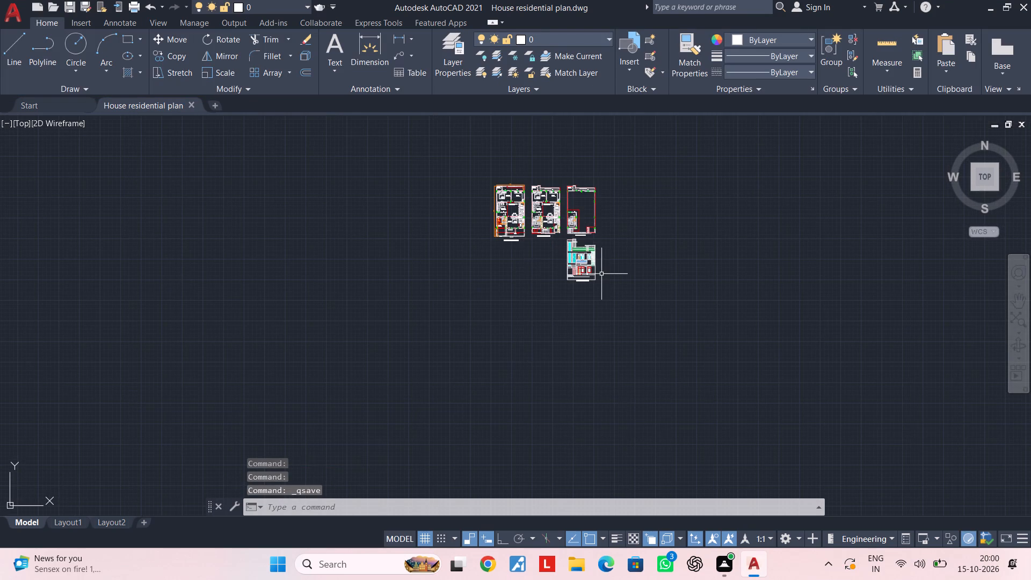
pyautogui.hotkey('ctrl', 's')
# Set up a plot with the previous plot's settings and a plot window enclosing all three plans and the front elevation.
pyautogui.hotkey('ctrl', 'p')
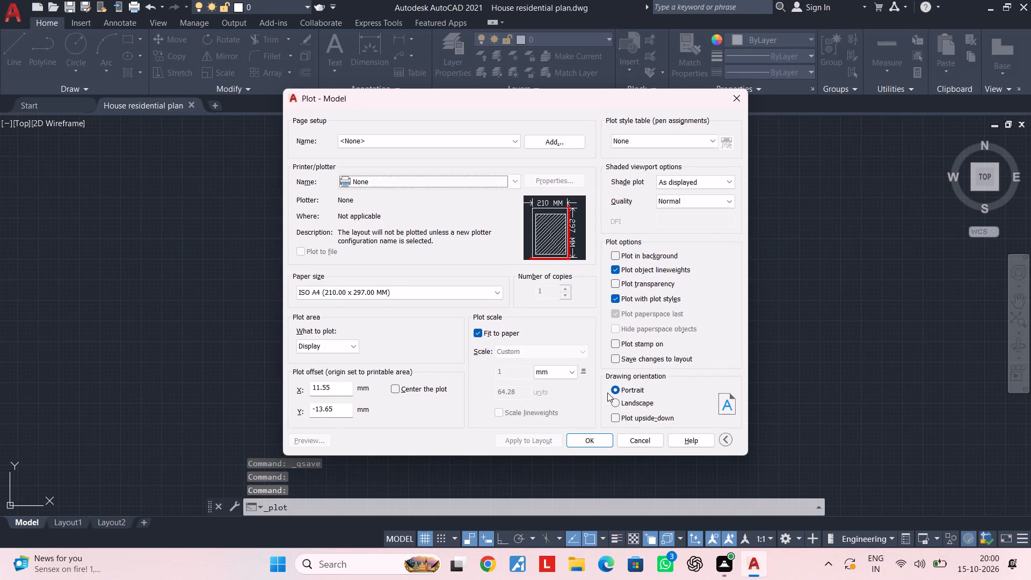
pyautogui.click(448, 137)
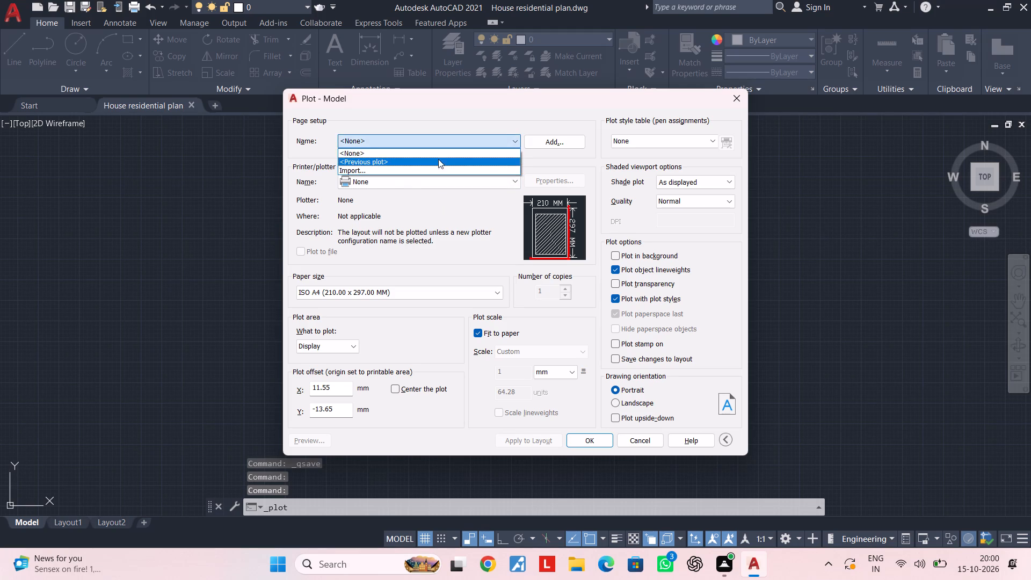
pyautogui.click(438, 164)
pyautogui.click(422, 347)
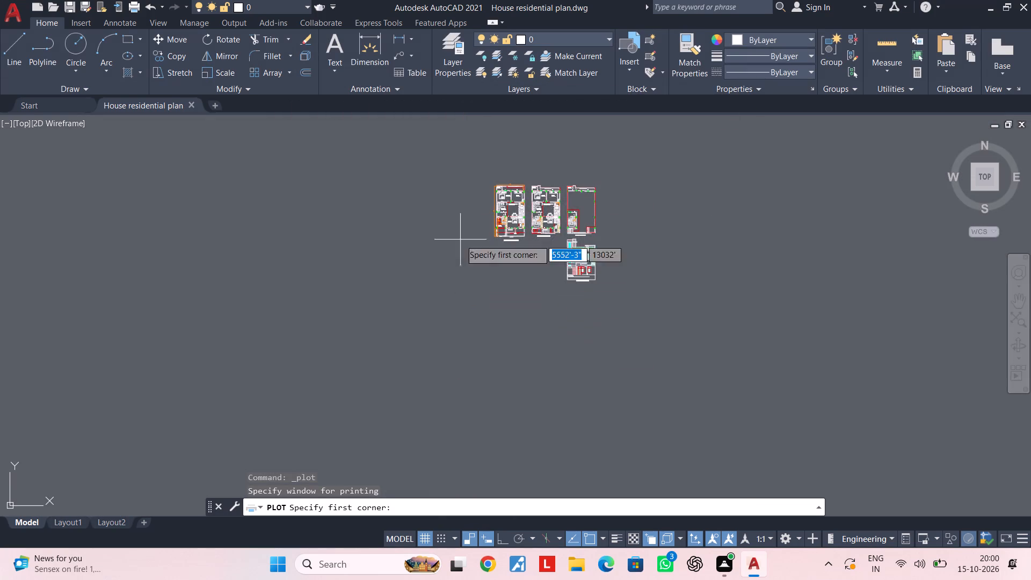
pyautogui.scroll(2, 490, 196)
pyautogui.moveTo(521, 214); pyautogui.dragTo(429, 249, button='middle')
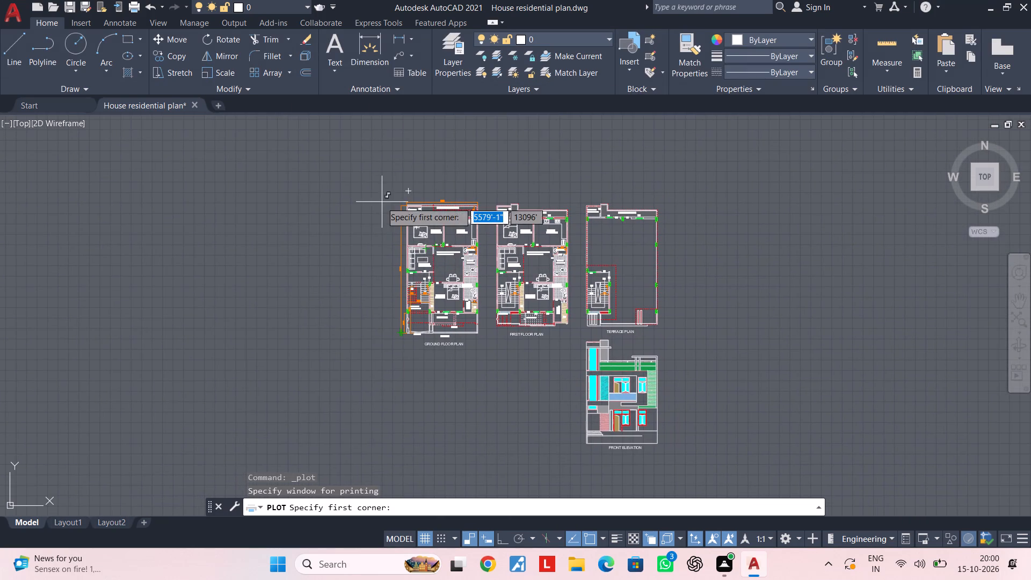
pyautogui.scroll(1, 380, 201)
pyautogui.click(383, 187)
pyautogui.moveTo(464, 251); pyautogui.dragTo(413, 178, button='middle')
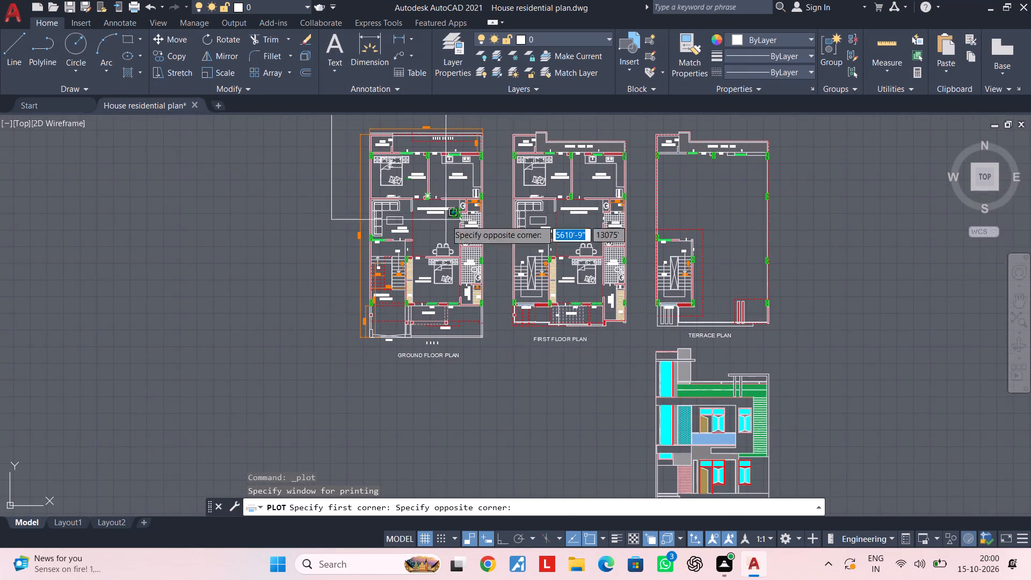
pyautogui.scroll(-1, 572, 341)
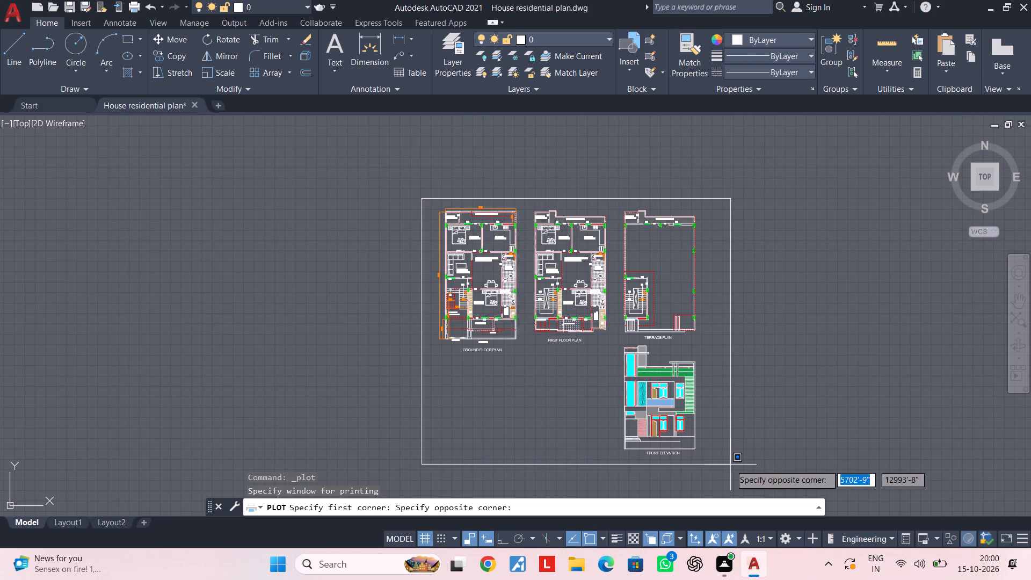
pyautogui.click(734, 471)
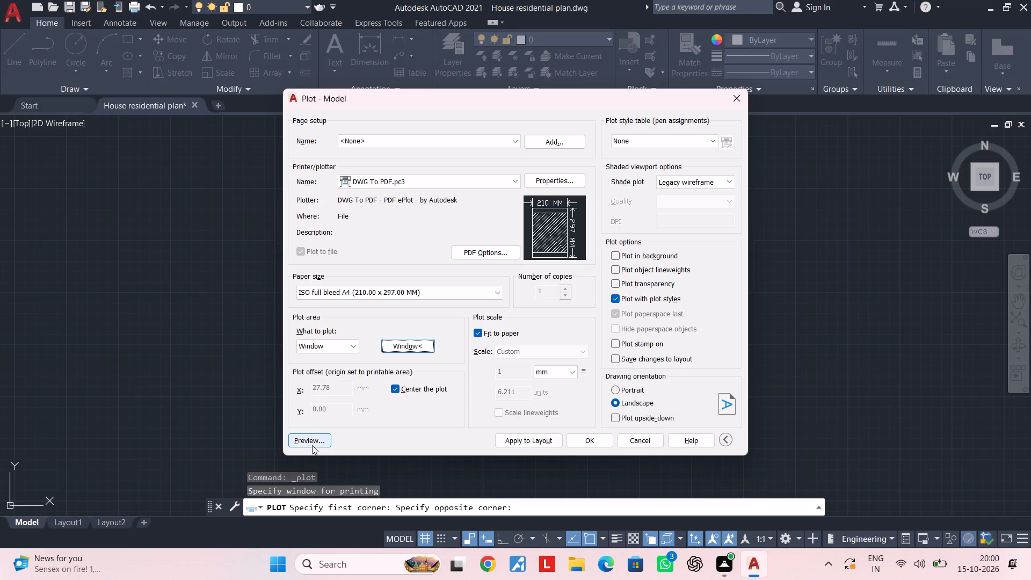
# Preview the plot to examine the plans, elevation and titles on the sheet, and leave without plotting.
pyautogui.click(312, 445)
pyautogui.scroll(5, 480, 133)
pyautogui.scroll(-4, 481, 128)
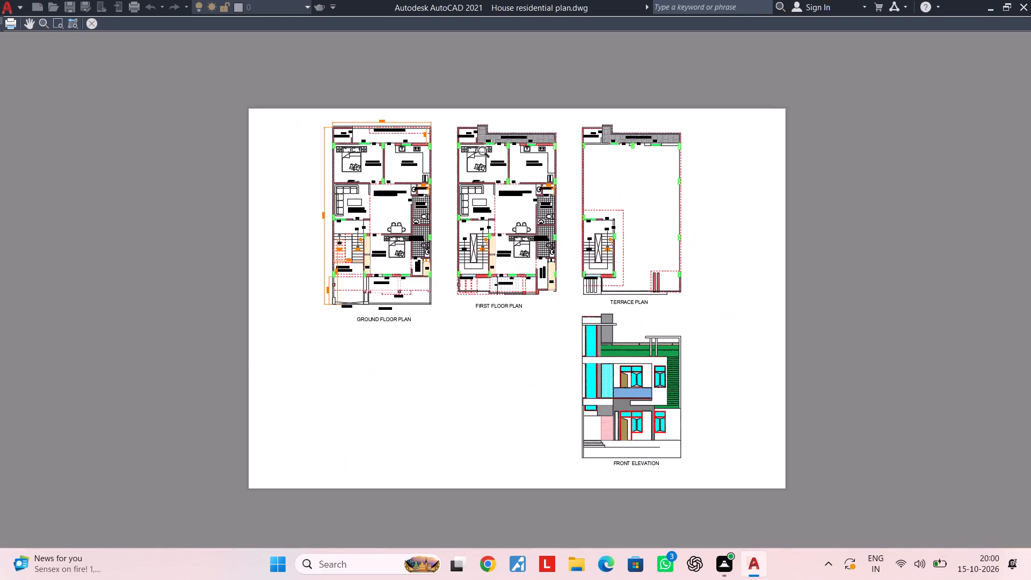
pyautogui.moveTo(487, 154); pyautogui.dragTo(454, 129, button='middle')
pyautogui.scroll(2, 583, 271)
pyautogui.scroll(-2, 581, 271)
pyautogui.press('Escape')
pyautogui.press('Escape')
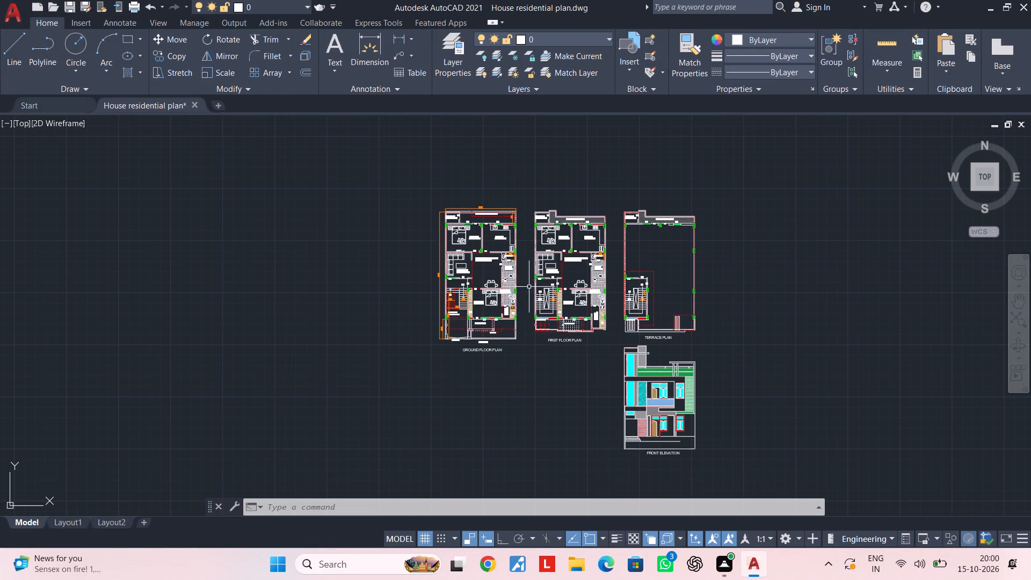
# Draw a rectangular border about 127'-3" wide by 112'-7" high around all the plans and the front elevation.
pyautogui.write('RE')
pyautogui.write('C')
pyautogui.press('space')
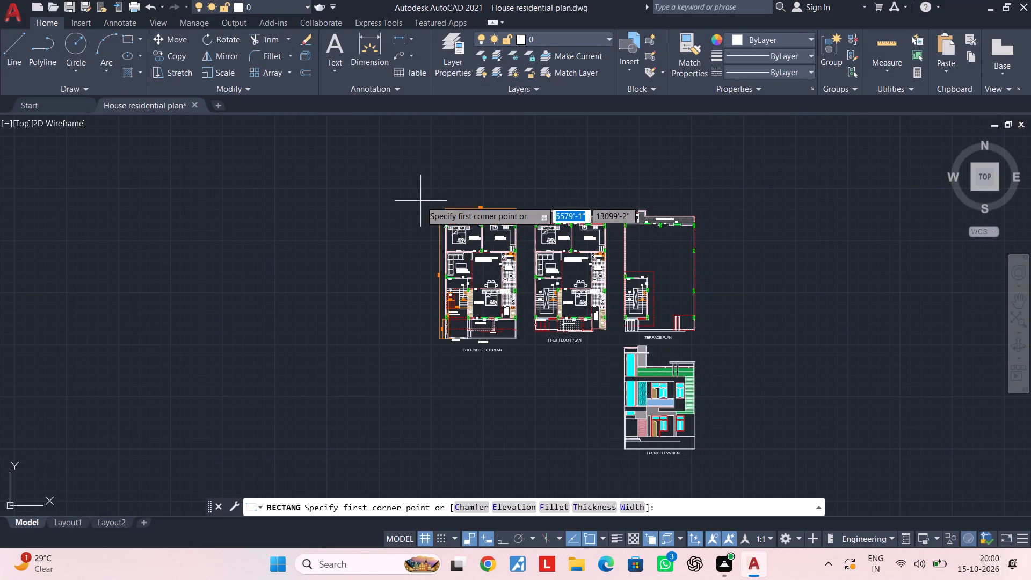
pyautogui.click(419, 190)
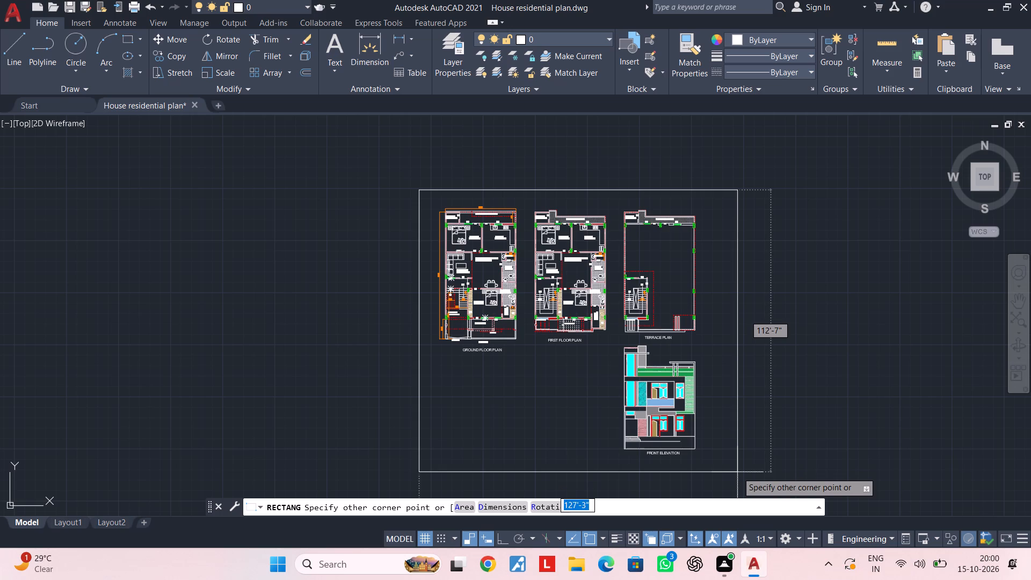
pyautogui.click(737, 472)
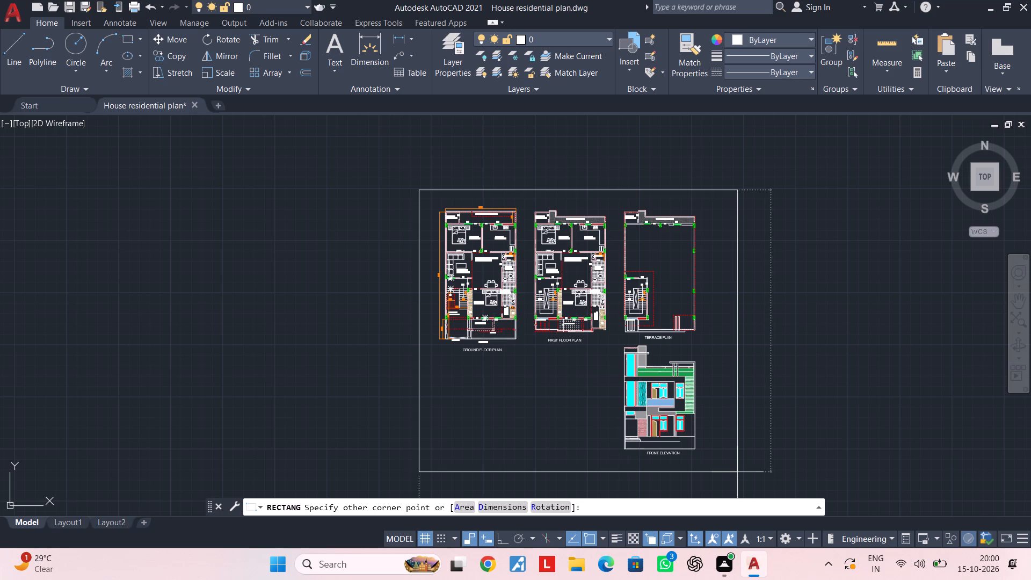
pyautogui.press('Escape')
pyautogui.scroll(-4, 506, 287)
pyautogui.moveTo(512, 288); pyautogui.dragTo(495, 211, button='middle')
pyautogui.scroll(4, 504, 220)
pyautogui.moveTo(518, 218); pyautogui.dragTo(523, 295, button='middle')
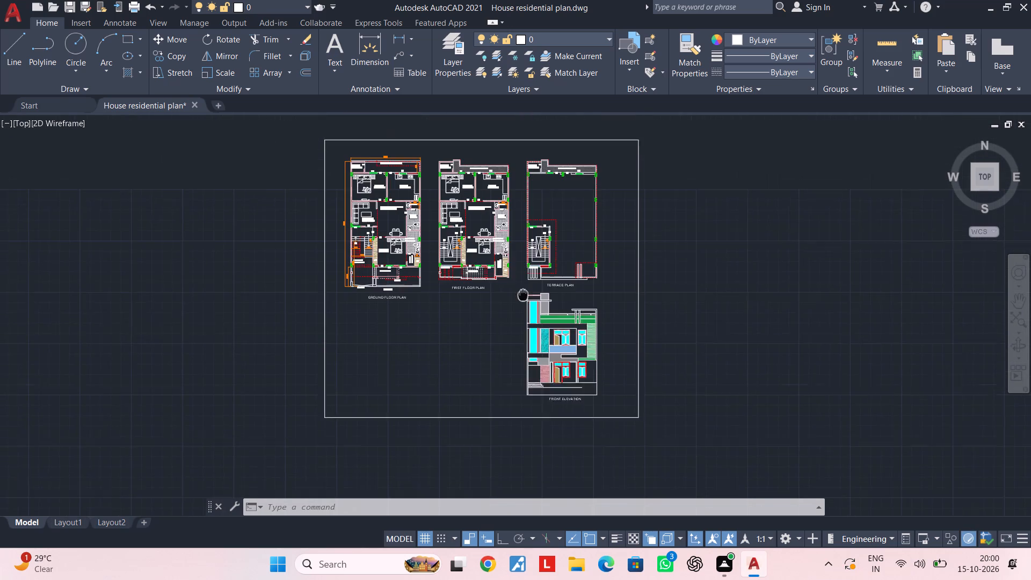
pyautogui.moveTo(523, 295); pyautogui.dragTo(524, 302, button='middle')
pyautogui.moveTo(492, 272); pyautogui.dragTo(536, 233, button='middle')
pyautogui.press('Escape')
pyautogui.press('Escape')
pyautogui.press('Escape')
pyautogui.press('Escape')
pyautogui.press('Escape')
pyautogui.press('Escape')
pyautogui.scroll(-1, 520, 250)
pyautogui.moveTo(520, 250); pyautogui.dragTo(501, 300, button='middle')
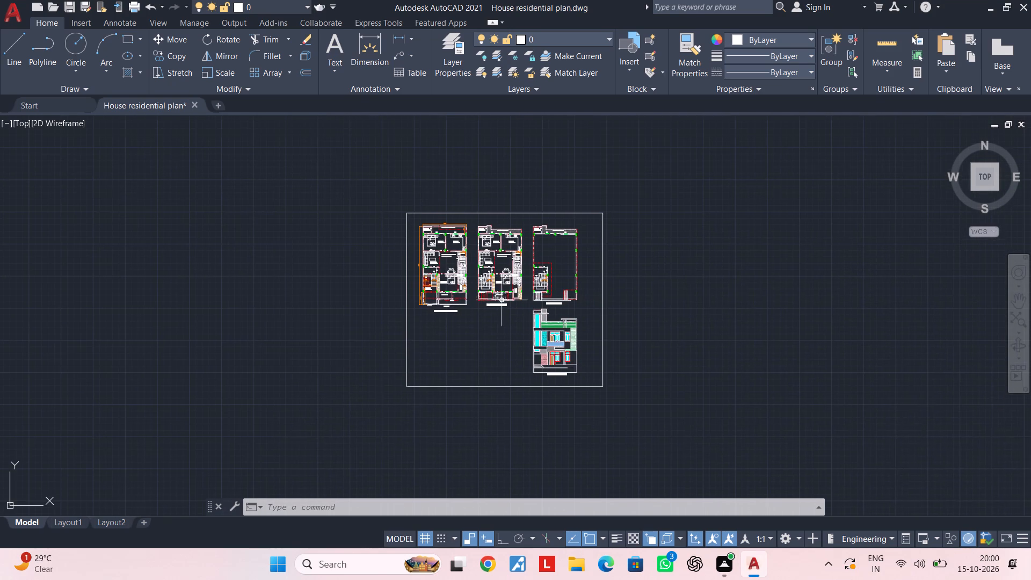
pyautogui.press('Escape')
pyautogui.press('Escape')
# Set up a plot with the previous plot's settings and a plot window drawn slightly outside the rectangular border.
pyautogui.hotkey('ctrl', 'p')
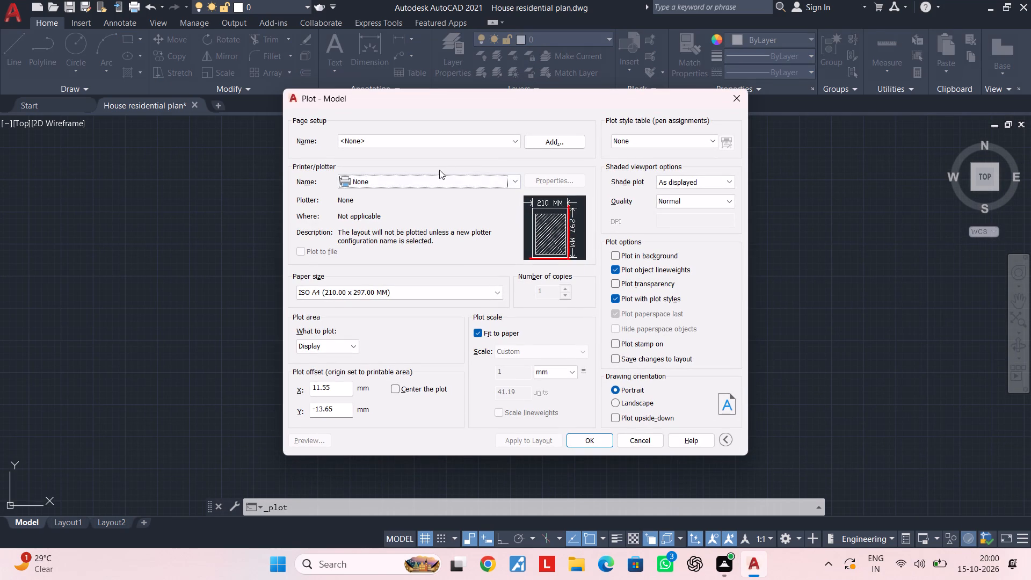
pyautogui.click(445, 137)
pyautogui.click(441, 161)
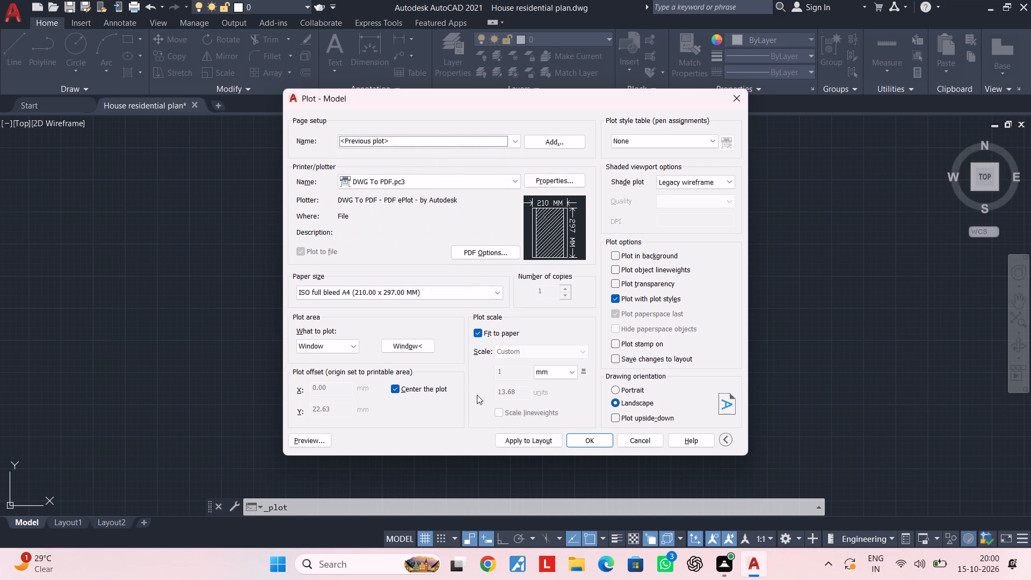
pyautogui.click(413, 340)
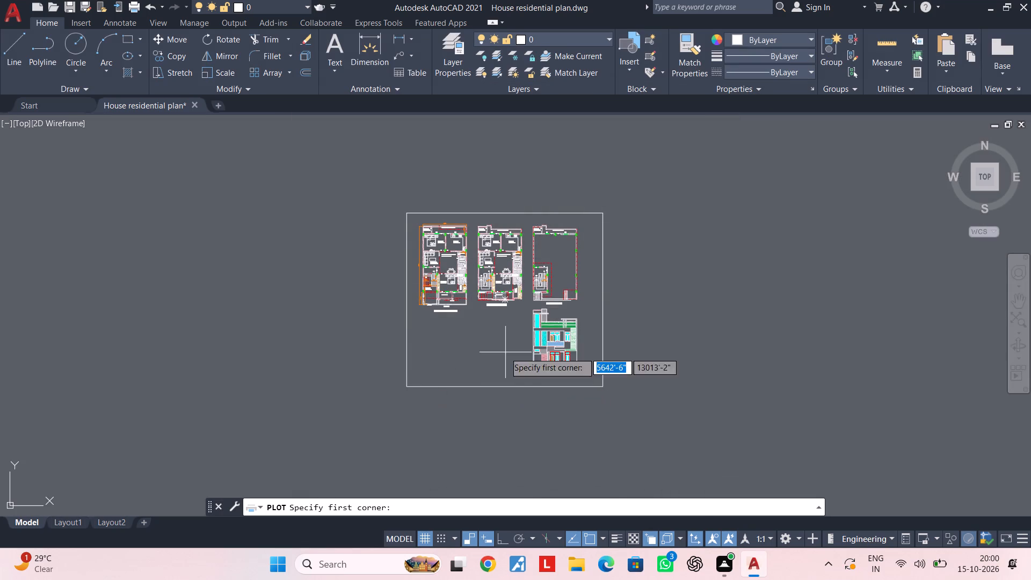
pyautogui.scroll(2, 458, 281)
pyautogui.scroll(-1, 458, 281)
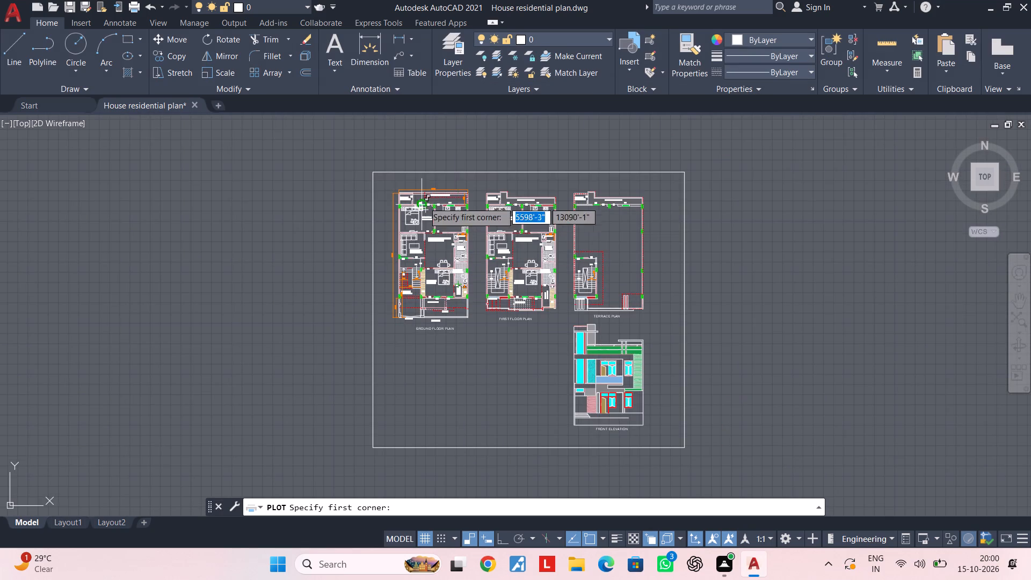
pyautogui.click(371, 173)
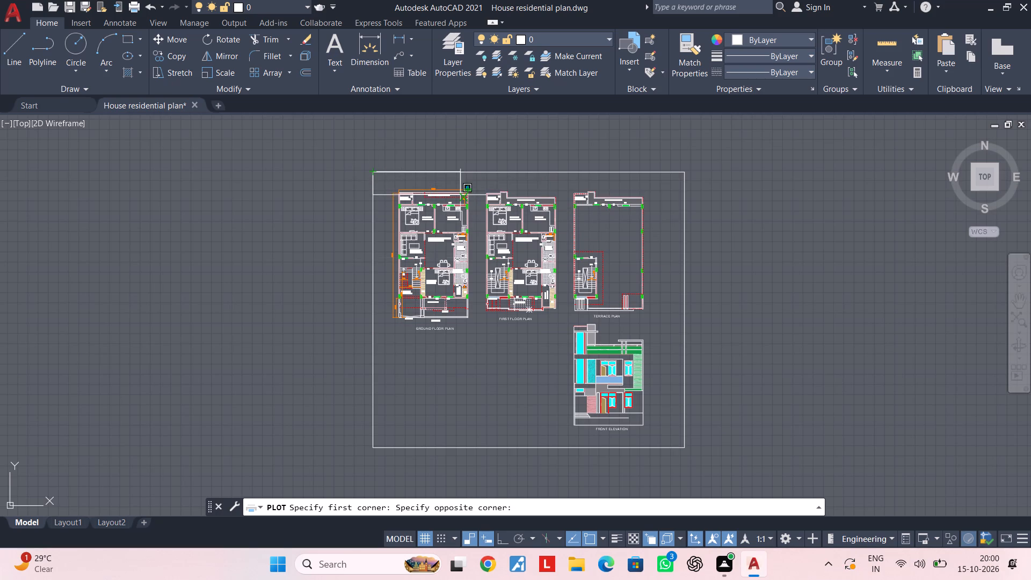
pyautogui.press('Escape')
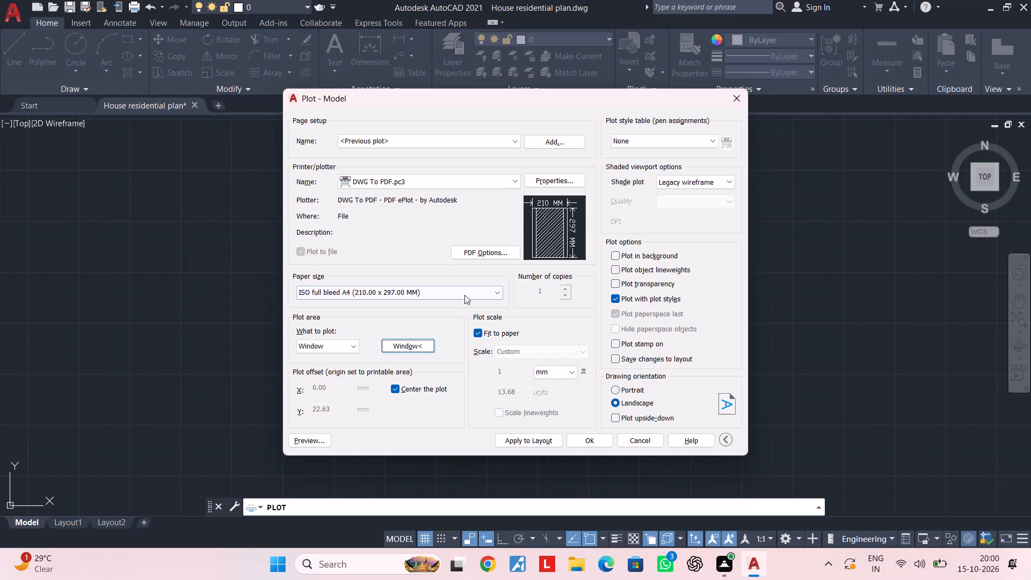
pyautogui.click(419, 347)
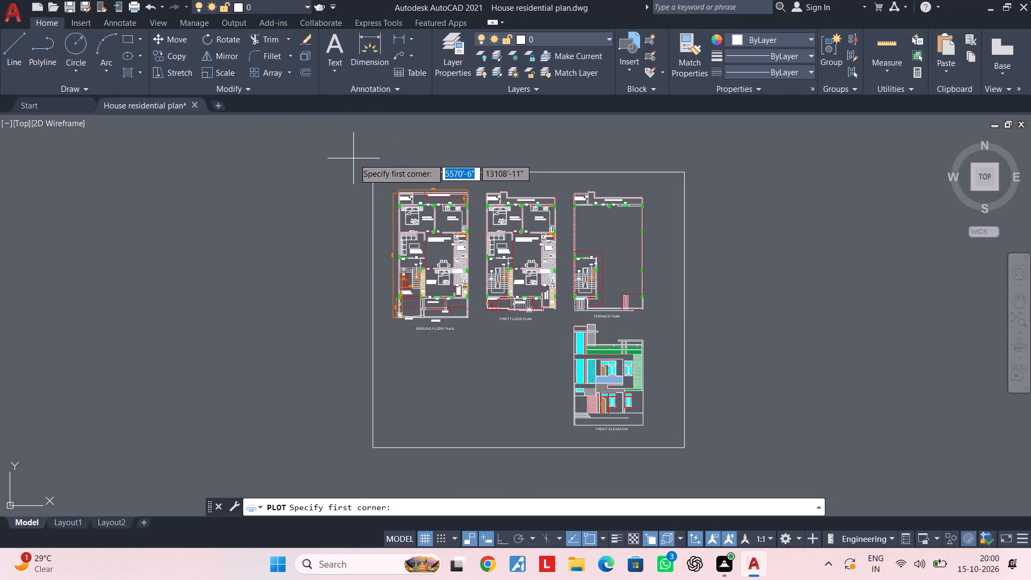
pyautogui.click(354, 158)
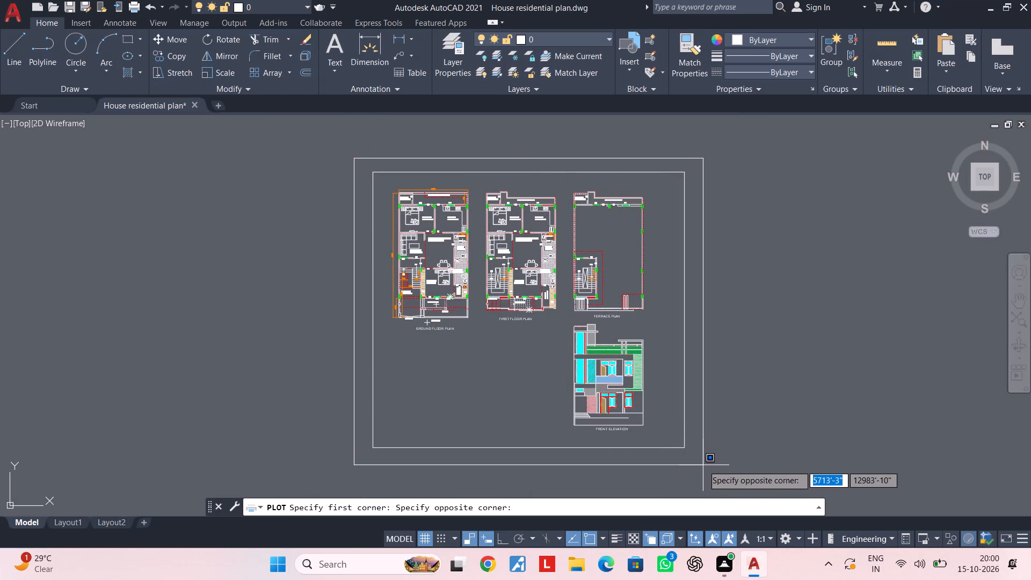
pyautogui.click(702, 464)
# Preview the plot to examine the border, front elevation, floor plans and titles on the sheet.
pyautogui.click(311, 437)
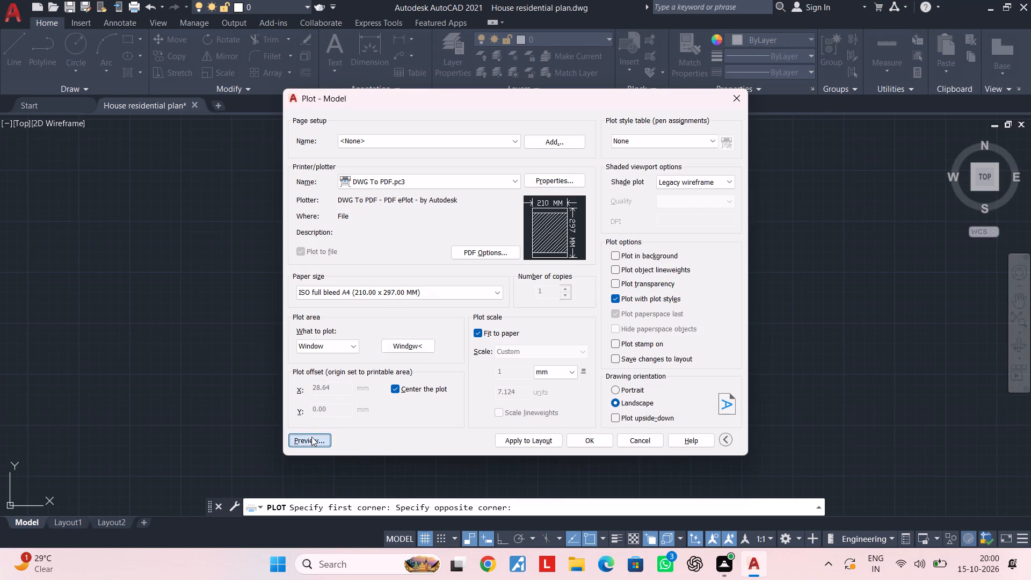
pyautogui.scroll(3, 530, 341)
pyautogui.scroll(-2, 554, 351)
pyautogui.moveTo(694, 454); pyautogui.dragTo(555, 376, button='middle')
pyautogui.scroll(1, 557, 375)
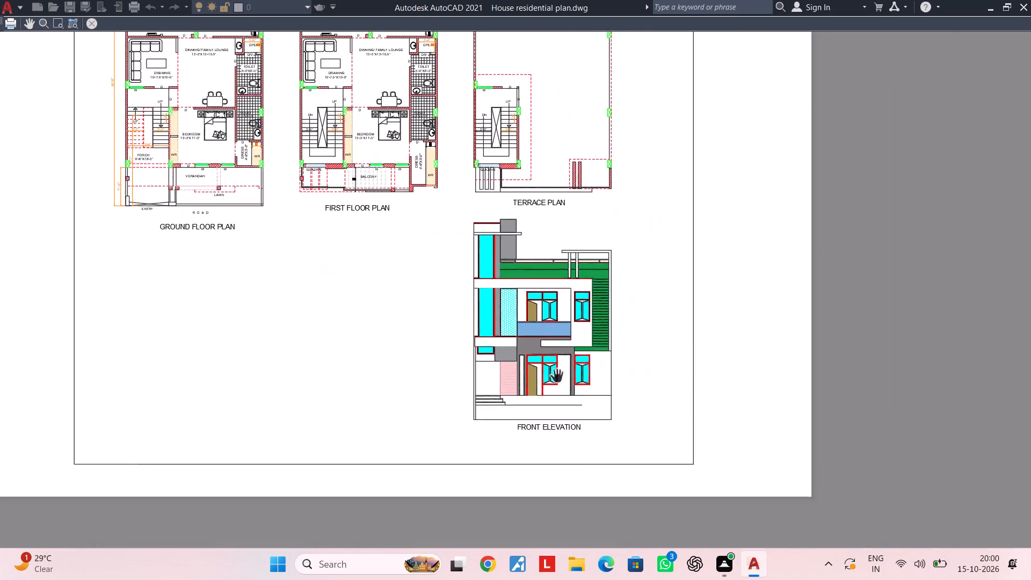
pyautogui.scroll(1, 557, 375)
pyautogui.scroll(-1, 566, 373)
pyautogui.moveTo(550, 301); pyautogui.dragTo(527, 428, button='middle')
pyautogui.scroll(4, 519, 500)
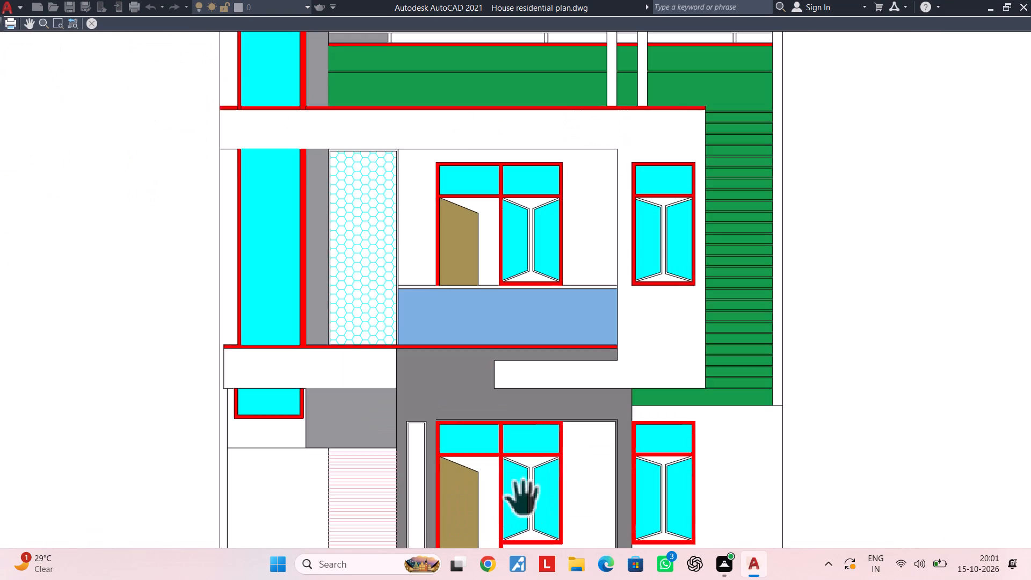
pyautogui.moveTo(511, 358); pyautogui.dragTo(510, 418, button='middle')
pyautogui.moveTo(461, 288); pyautogui.dragTo(510, 349, button='middle')
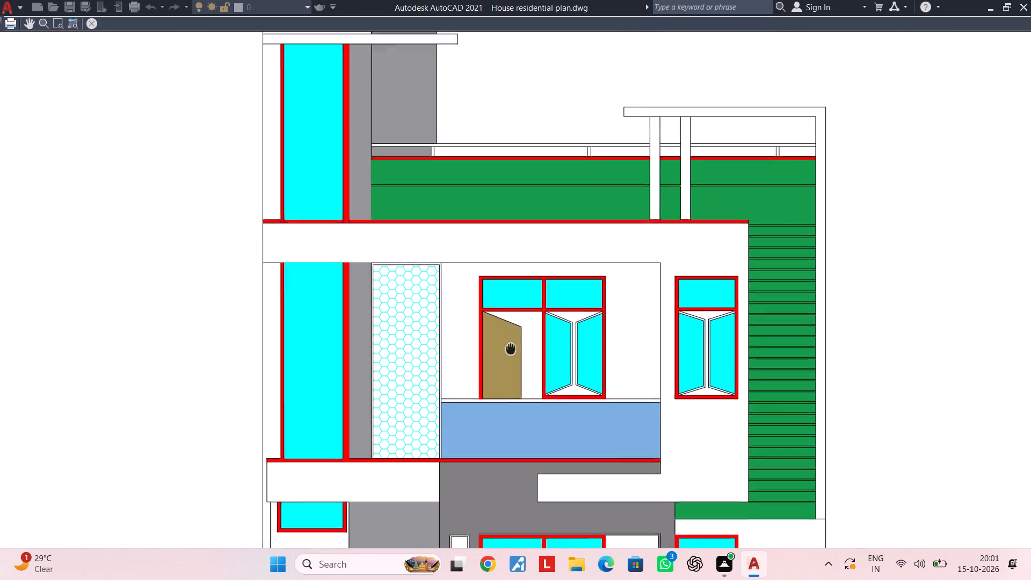
pyautogui.moveTo(510, 349); pyautogui.dragTo(544, 387, button='middle')
pyautogui.moveTo(511, 354); pyautogui.dragTo(638, 399, button='middle')
pyautogui.scroll(-2, 633, 348)
pyautogui.moveTo(633, 348); pyautogui.dragTo(639, 407, button='middle')
pyautogui.scroll(2, 569, 291)
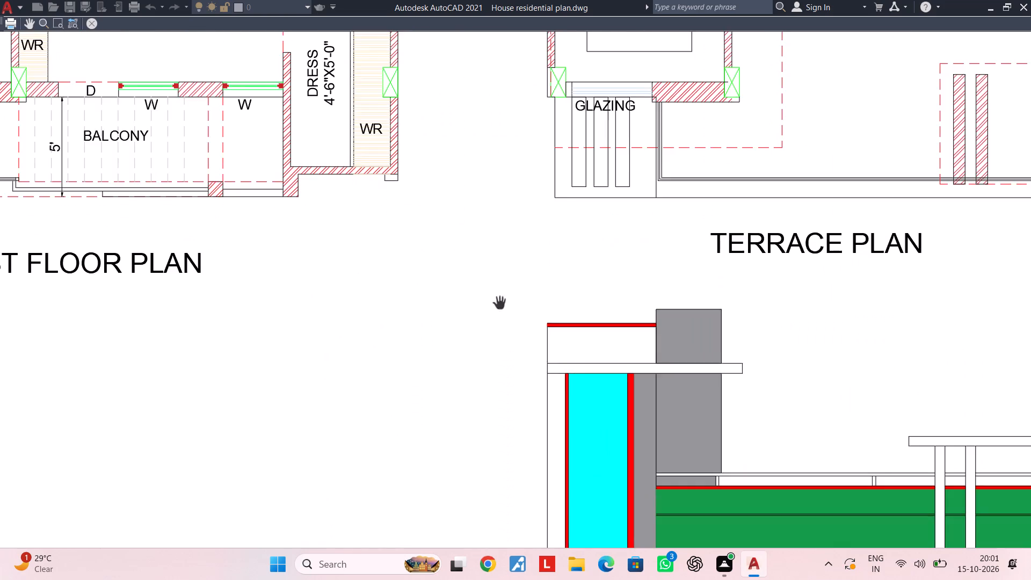
pyautogui.moveTo(503, 300); pyautogui.dragTo(716, 308, button='middle')
pyautogui.scroll(1, 535, 291)
pyautogui.scroll(-3, 643, 321)
pyautogui.moveTo(643, 321); pyautogui.dragTo(650, 270, button='middle')
pyautogui.scroll(1, 643, 318)
pyautogui.moveTo(631, 270); pyautogui.dragTo(607, 340, button='middle')
pyautogui.moveTo(625, 292); pyautogui.dragTo(608, 395, button='middle')
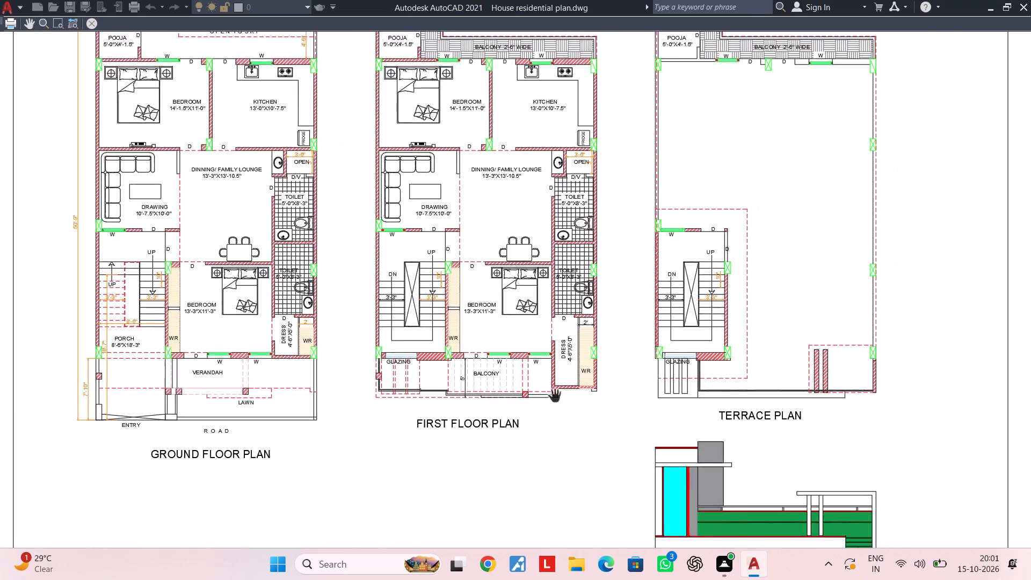
pyautogui.moveTo(544, 391); pyautogui.dragTo(730, 378, button='middle')
pyautogui.scroll(2, 655, 394)
pyautogui.scroll(-3, 655, 394)
pyautogui.press('Escape')
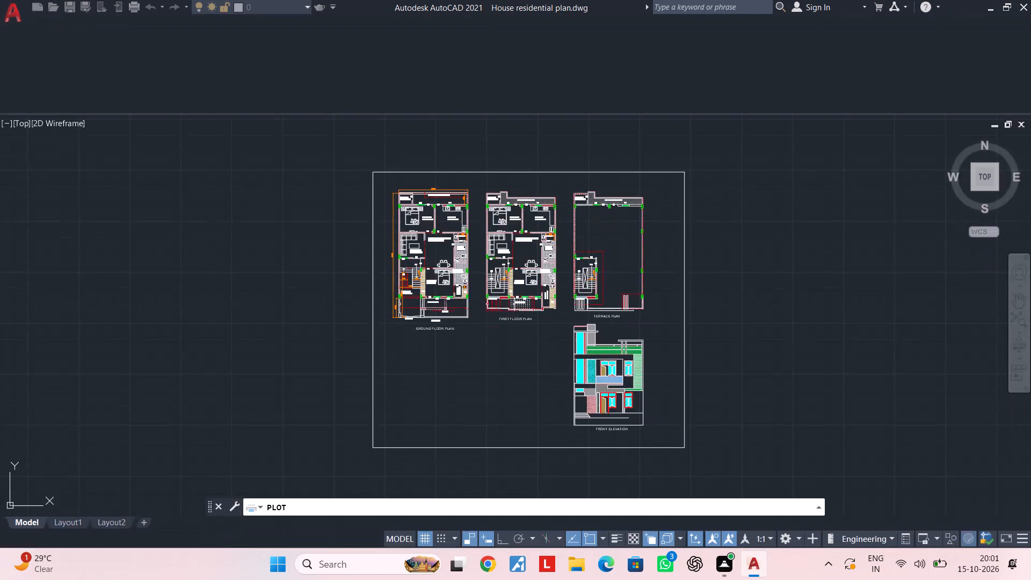
# Apply the plot settings to the layout and send the PDF plot to the Downloads > Autocad > FUJI PLAN > PDFs folder.
pyautogui.click(543, 443)
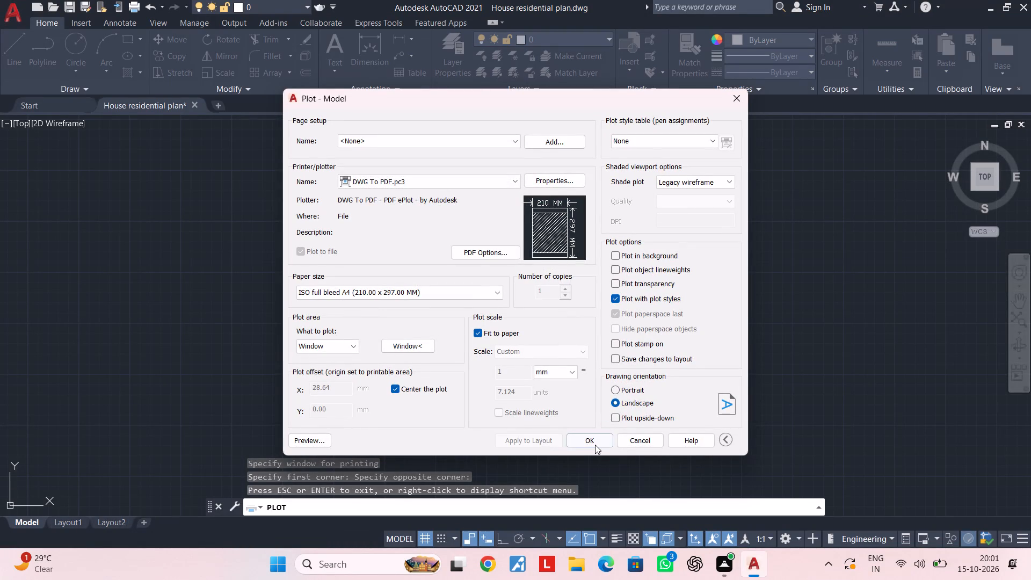
pyautogui.click(595, 445)
pyautogui.click(420, 139)
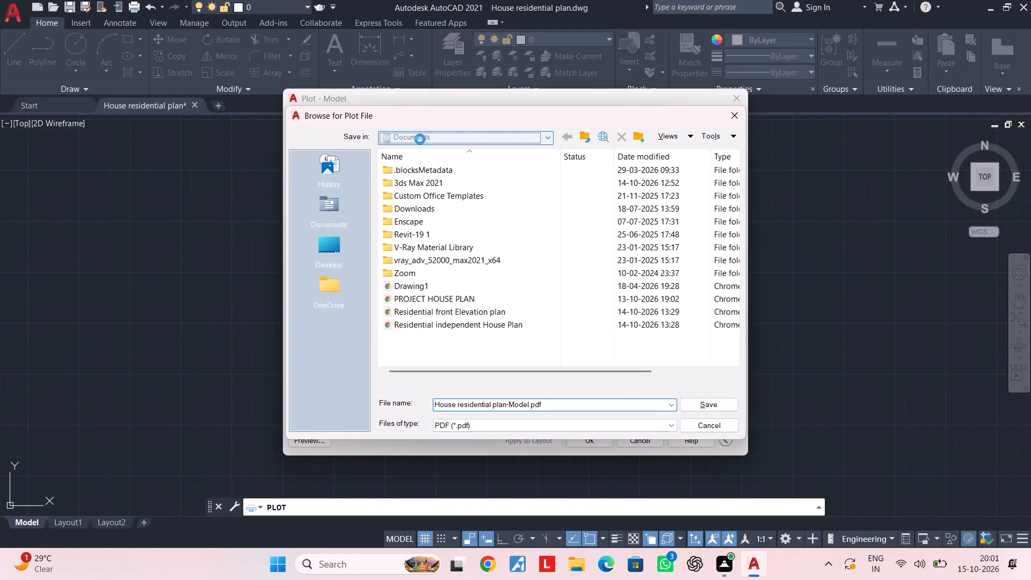
pyautogui.doubleClick(443, 277)
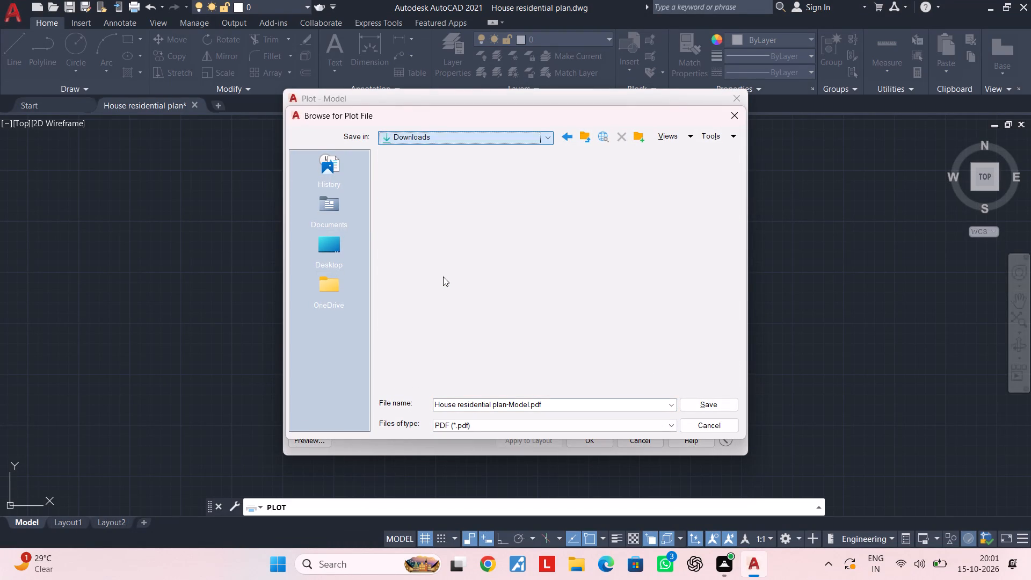
pyautogui.doubleClick(430, 226)
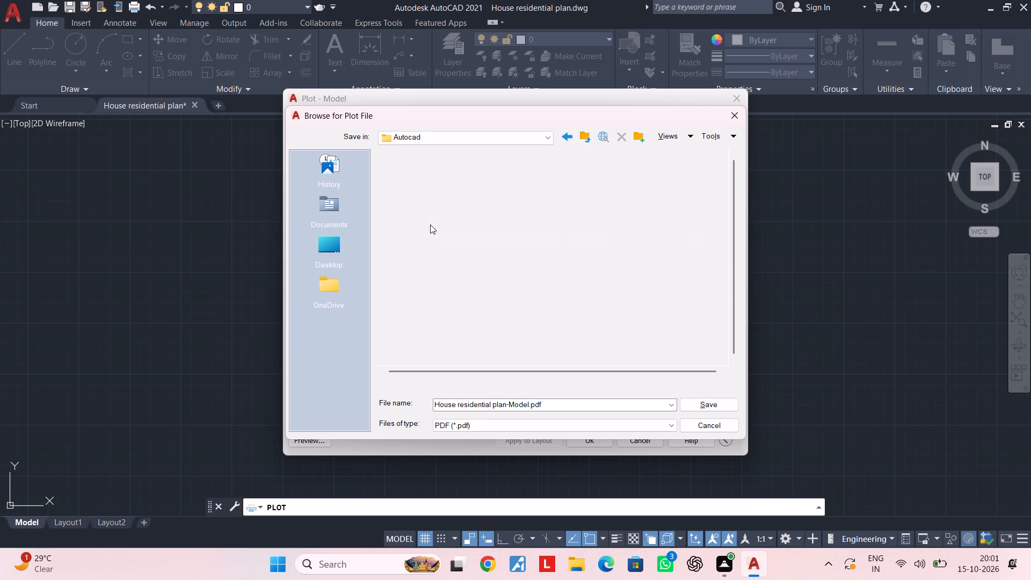
pyautogui.doubleClick(431, 188)
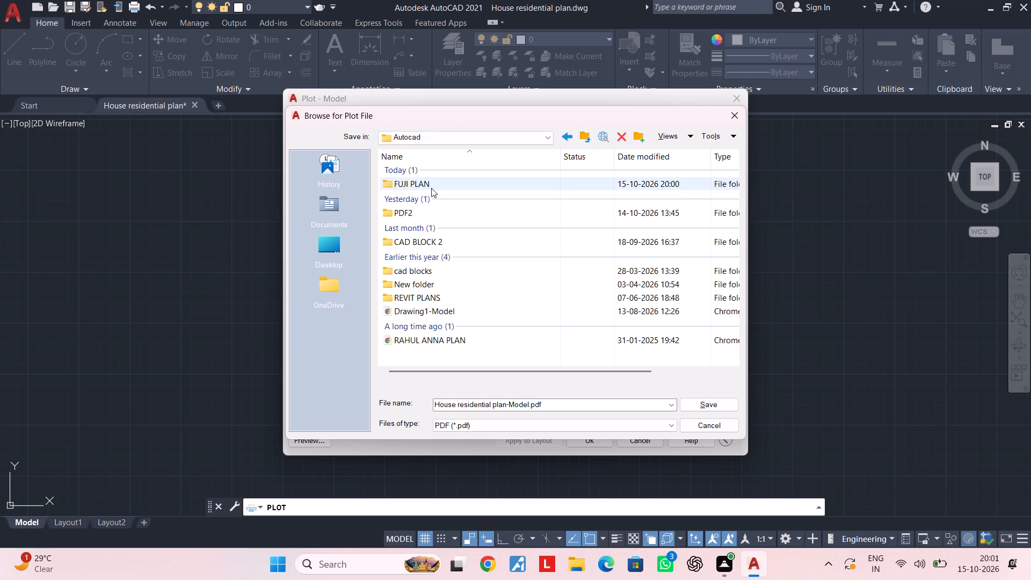
pyautogui.doubleClick(435, 187)
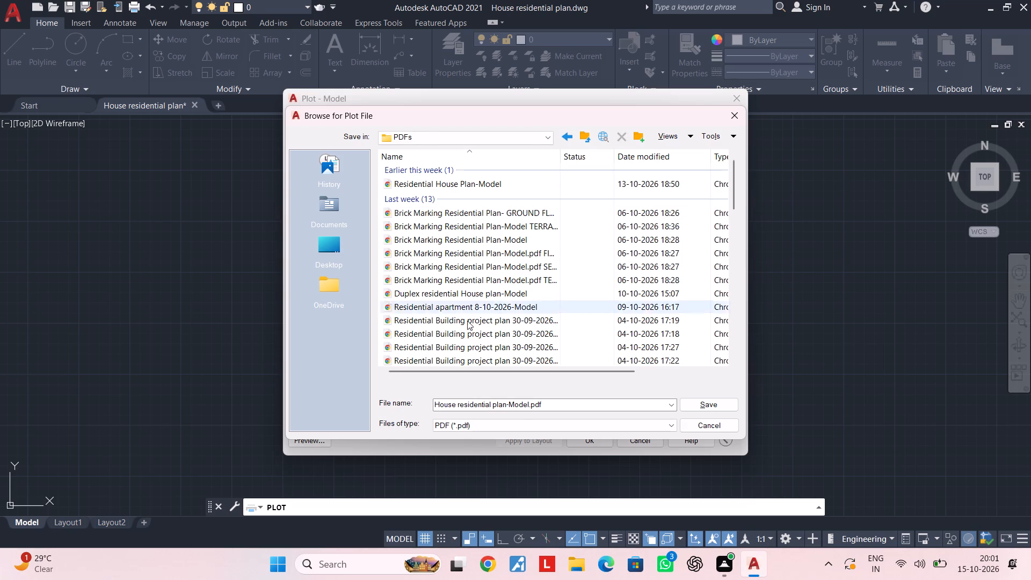
# Name the plot file House residential plan, save the PDF, and close the opened PDF in the browser.
pyautogui.click(546, 403)
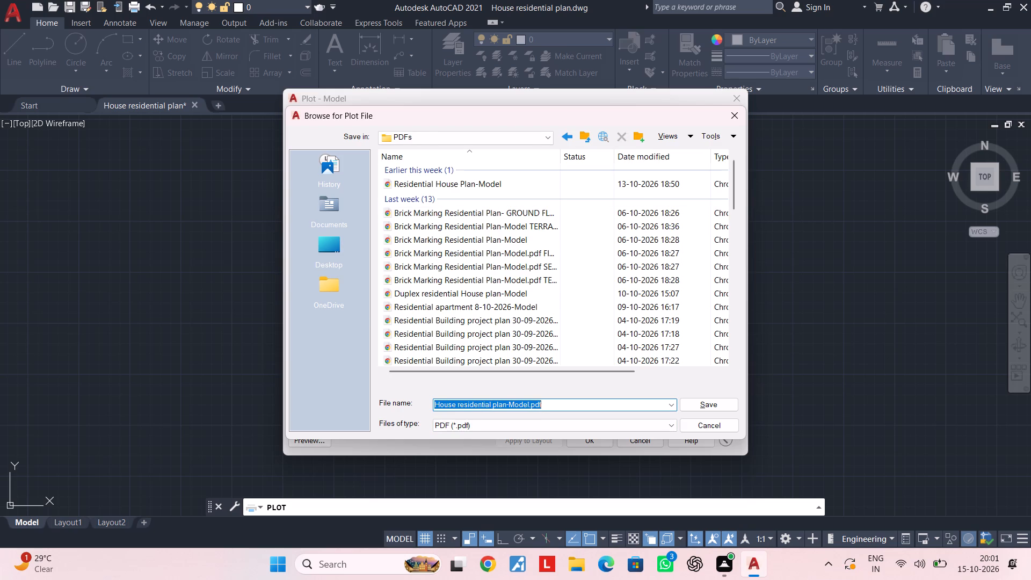
pyautogui.click(546, 403)
pyautogui.press('BackSpace')
pyautogui.press('BackSpace')
pyautogui.press('BackSpace')
pyautogui.press('BackSpace')
pyautogui.press('BackSpace')
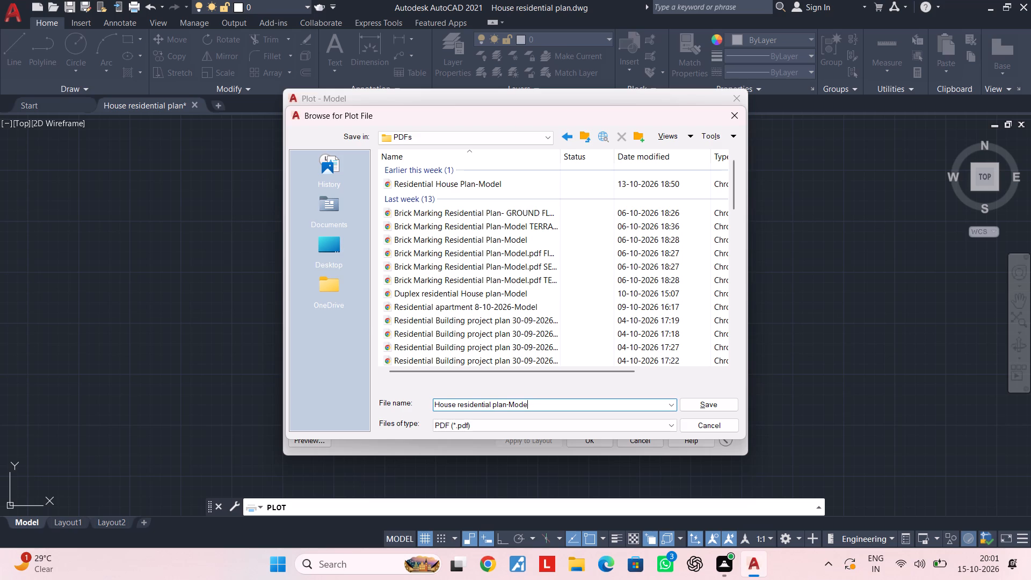
pyautogui.press('BackSpace')
pyautogui.press('BackSpace')
pyautogui.press('BackSpace')
pyautogui.press('BackSpace')
pyautogui.press('BackSpace')
pyautogui.click(713, 408)
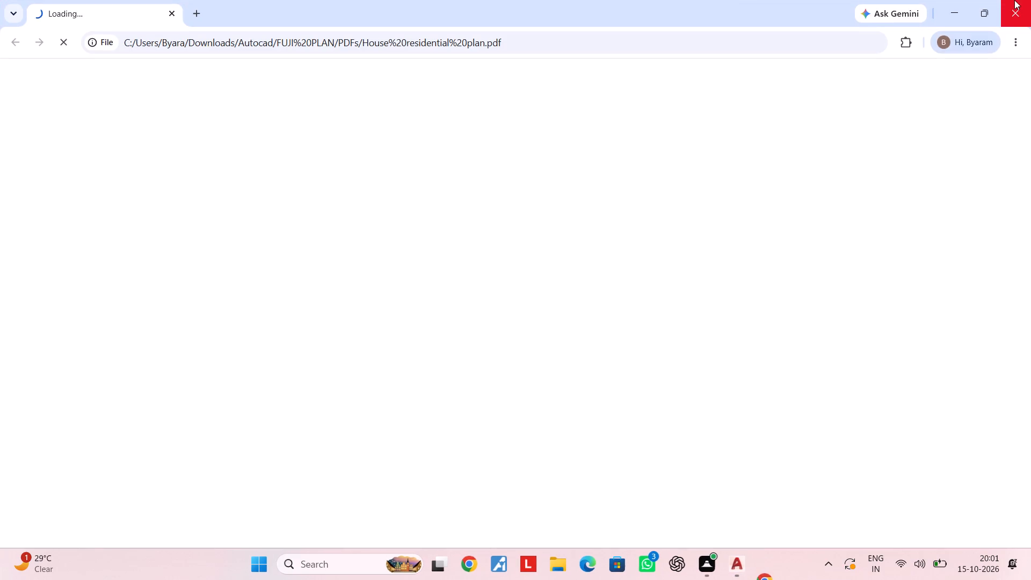
pyautogui.click(1014, 13)
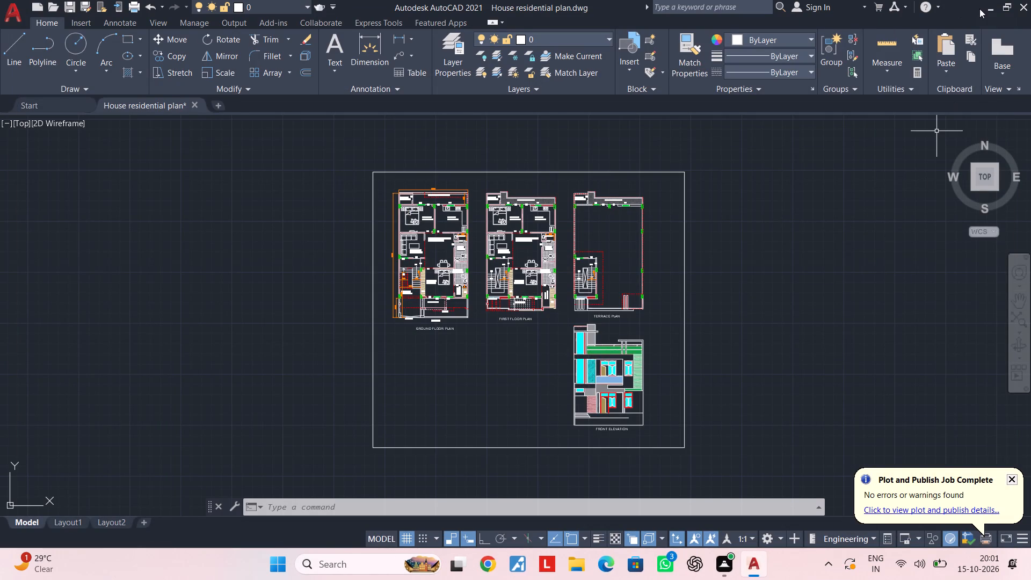